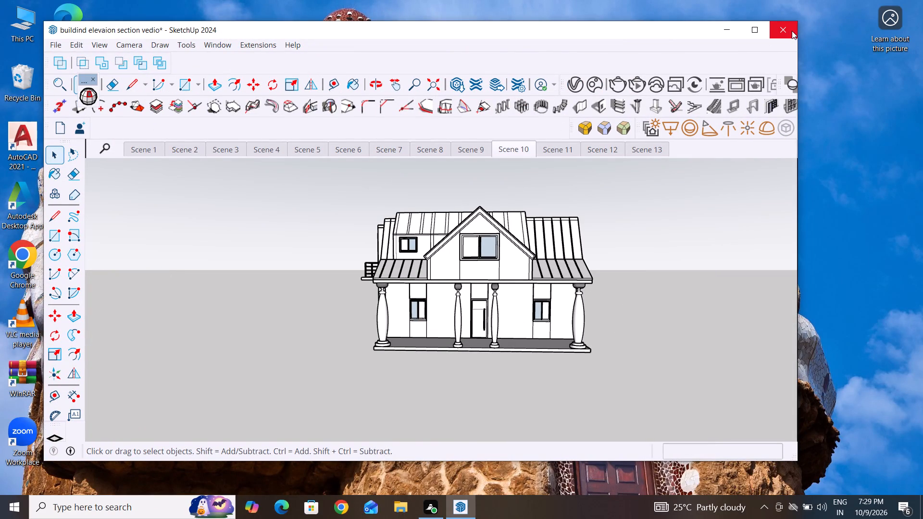
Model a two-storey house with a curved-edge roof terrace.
Save the model as "buildind elevaion section vedio" in the Sketchup intership file folder, replacing the existing SketchUp file.
left_click(53, 46)
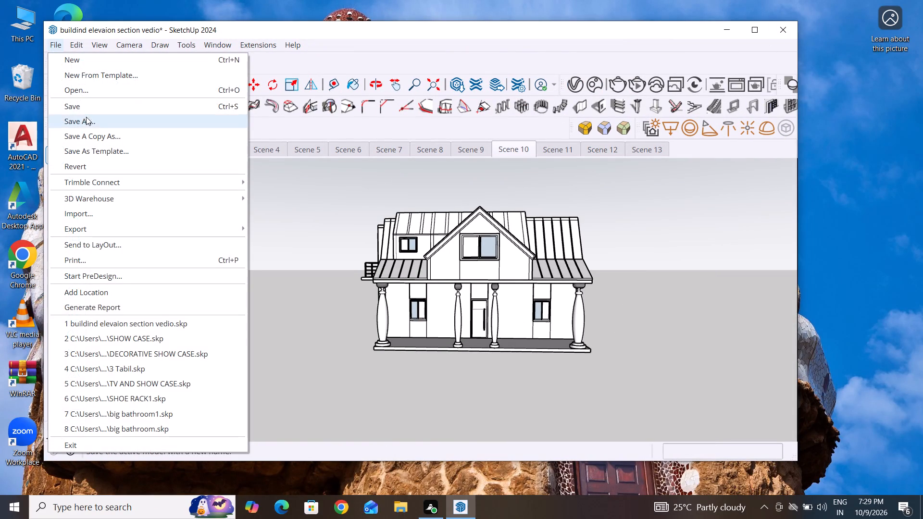
left_click(87, 106)
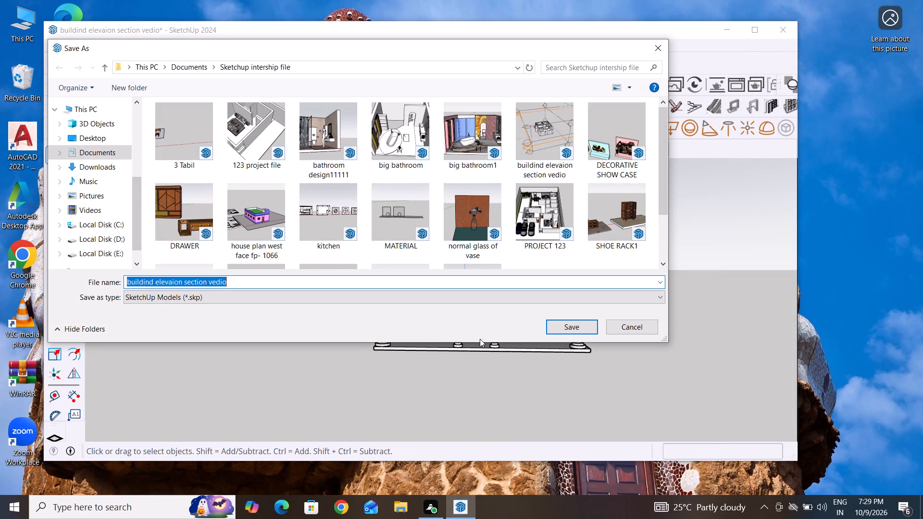
left_click(573, 329)
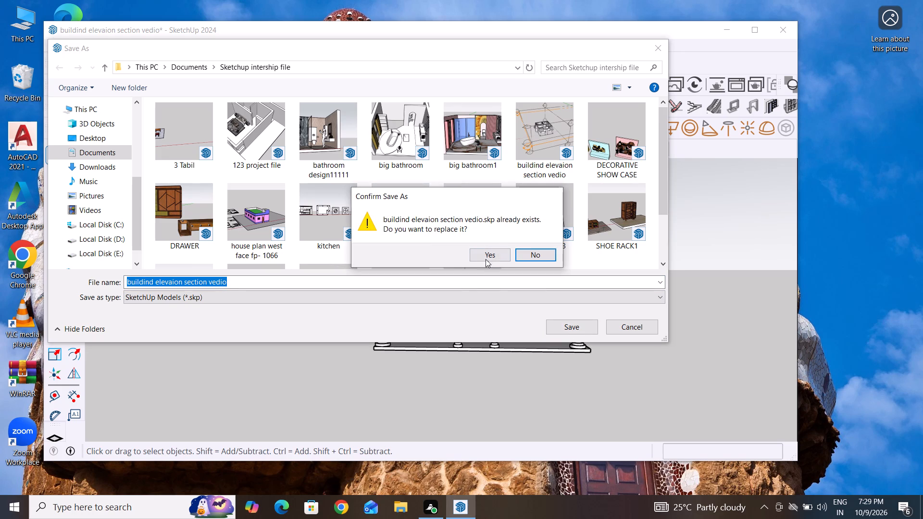
left_click(491, 255)
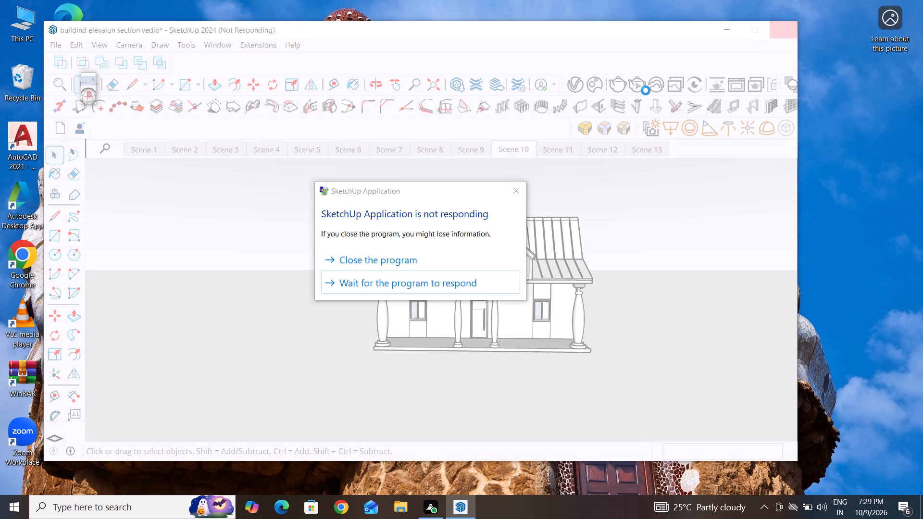
Close the unresponsive SketchUp program instead of waiting for it to respond.
left_click(396, 262)
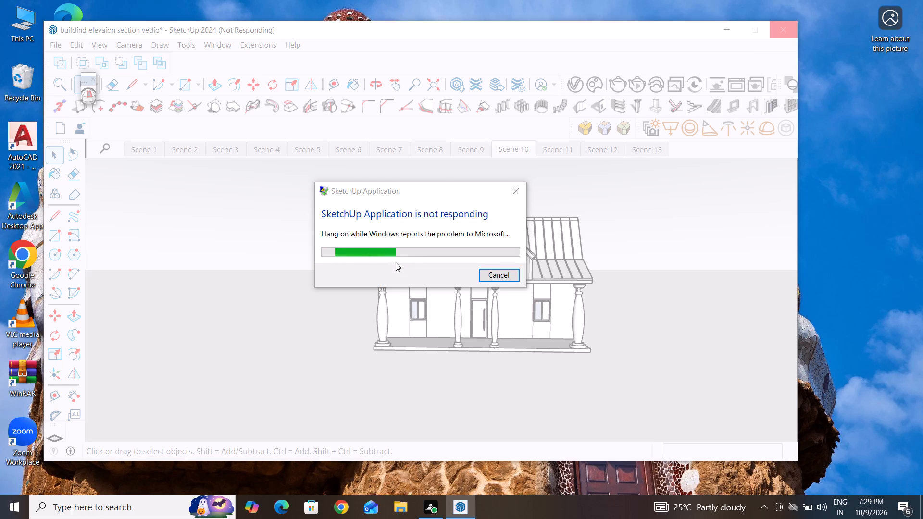
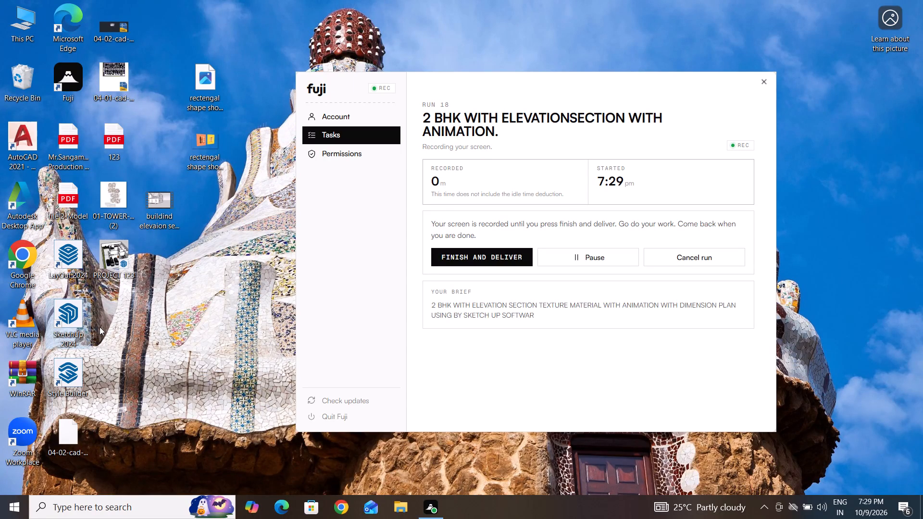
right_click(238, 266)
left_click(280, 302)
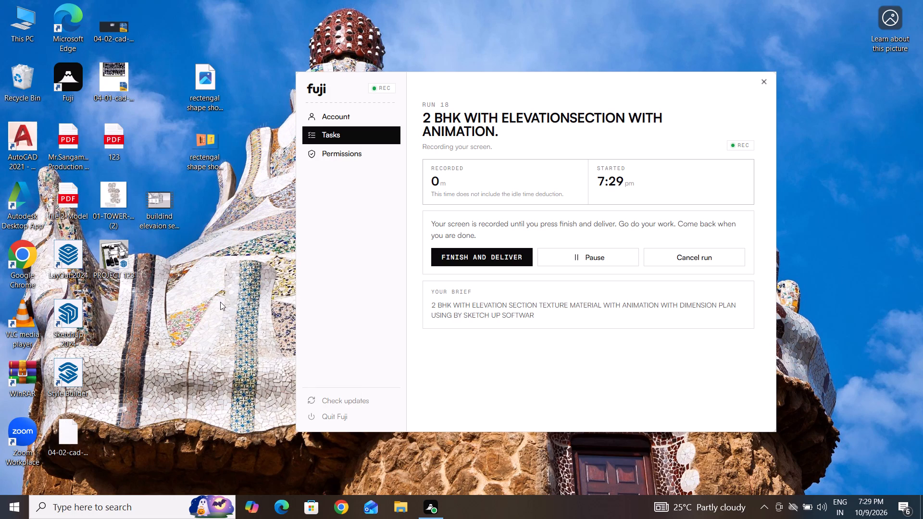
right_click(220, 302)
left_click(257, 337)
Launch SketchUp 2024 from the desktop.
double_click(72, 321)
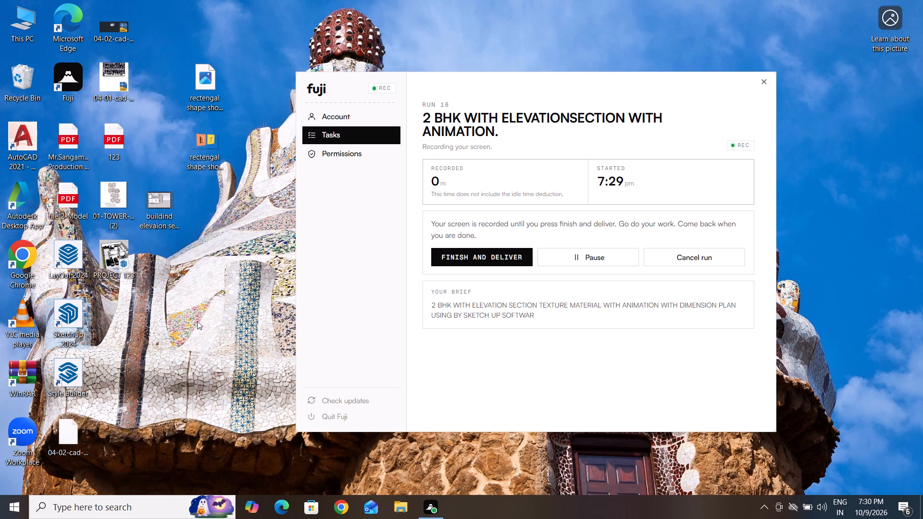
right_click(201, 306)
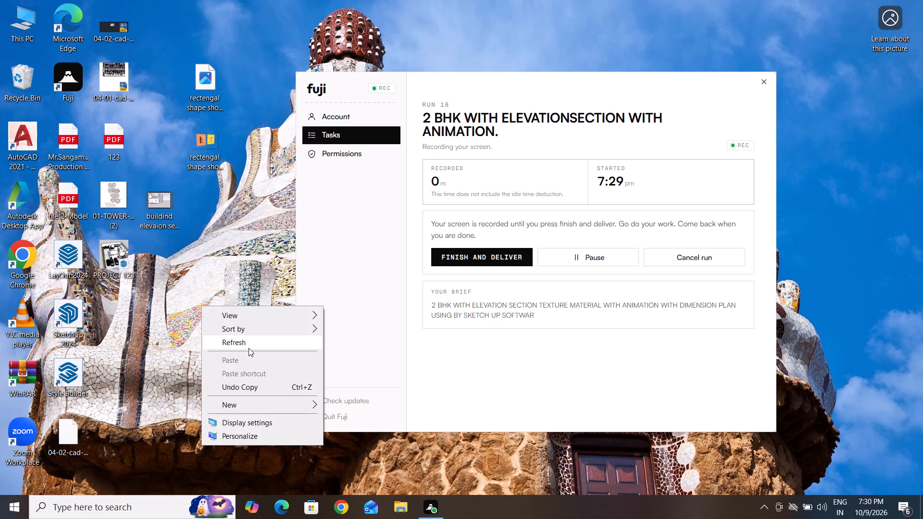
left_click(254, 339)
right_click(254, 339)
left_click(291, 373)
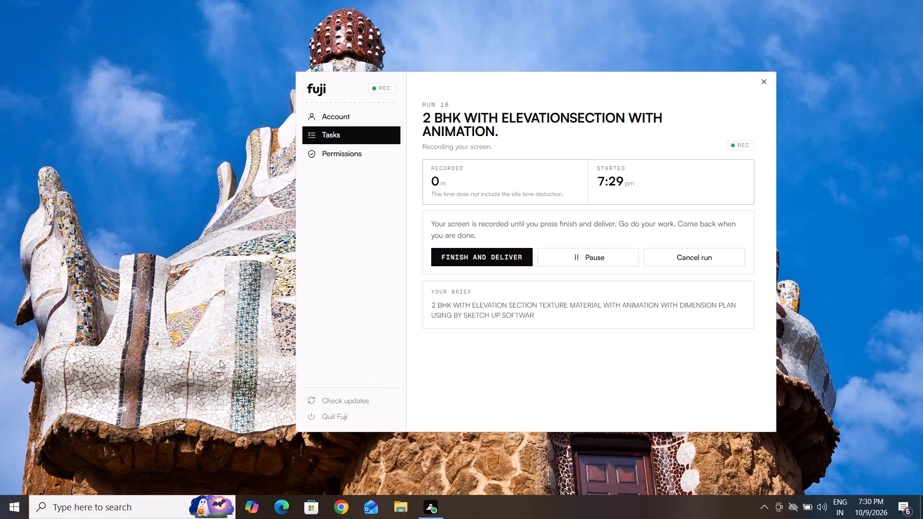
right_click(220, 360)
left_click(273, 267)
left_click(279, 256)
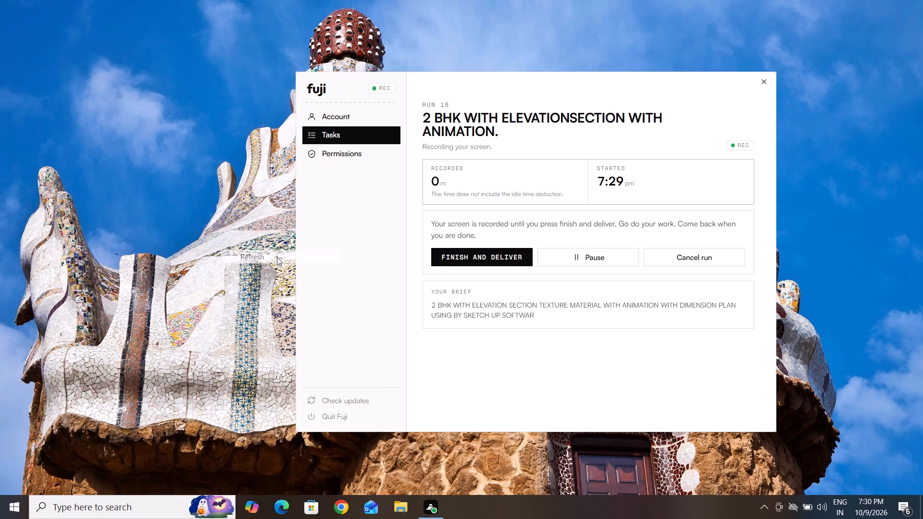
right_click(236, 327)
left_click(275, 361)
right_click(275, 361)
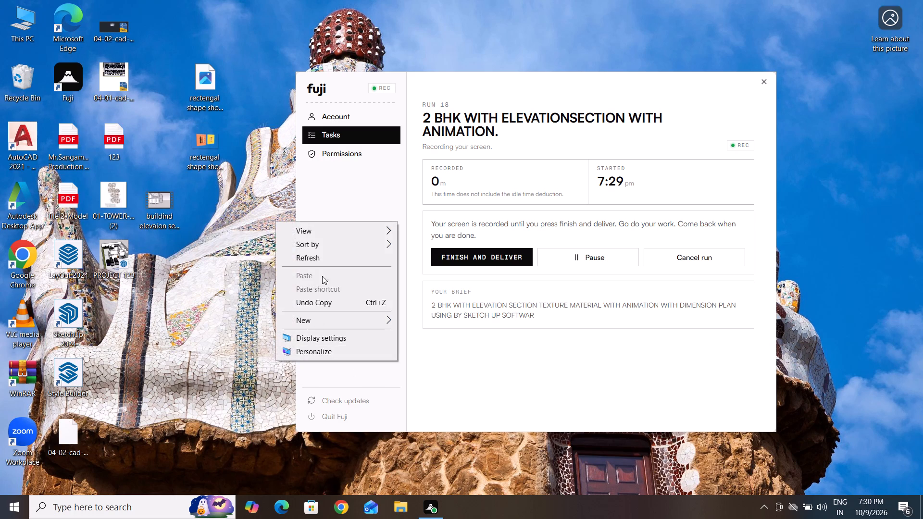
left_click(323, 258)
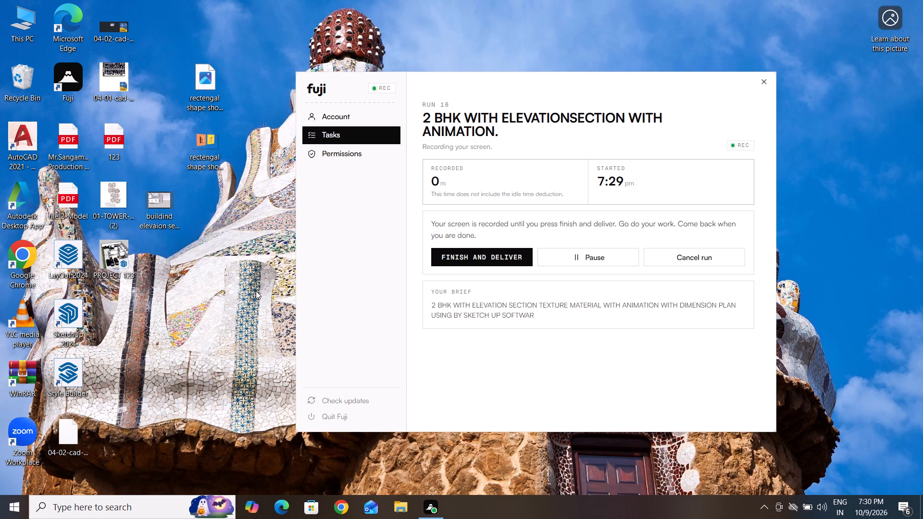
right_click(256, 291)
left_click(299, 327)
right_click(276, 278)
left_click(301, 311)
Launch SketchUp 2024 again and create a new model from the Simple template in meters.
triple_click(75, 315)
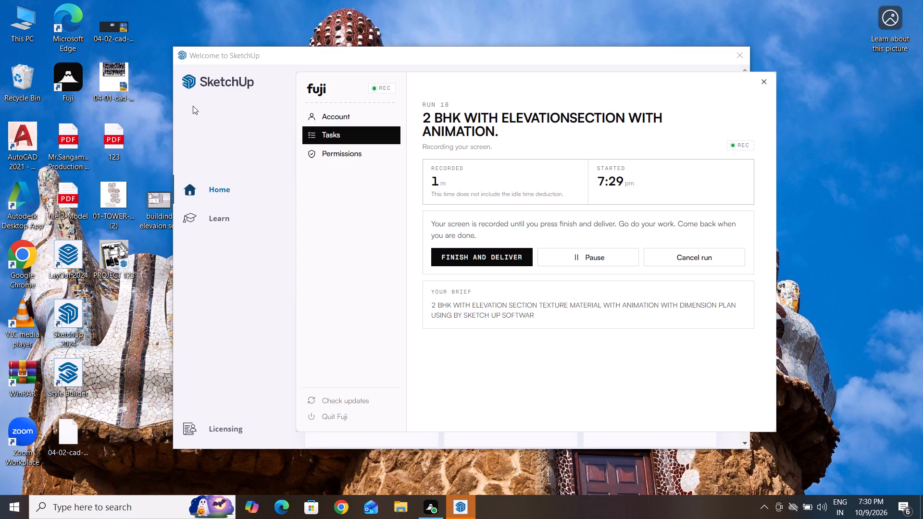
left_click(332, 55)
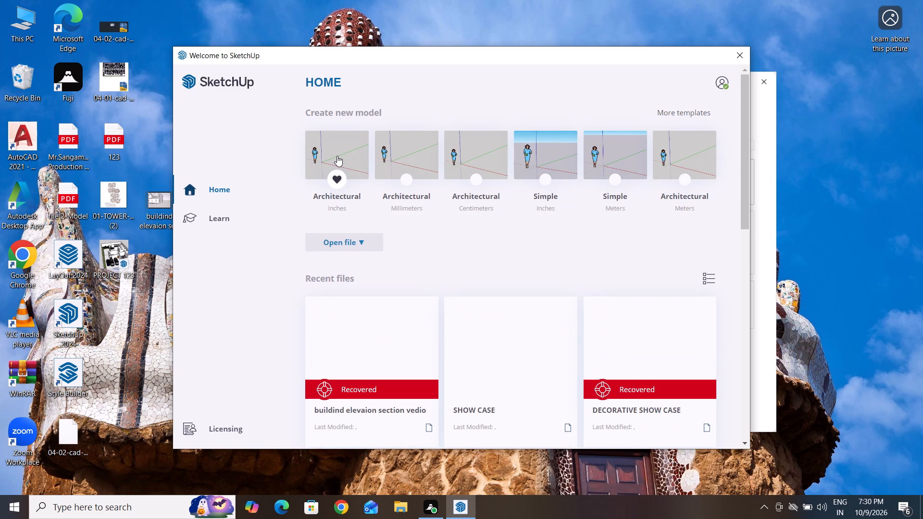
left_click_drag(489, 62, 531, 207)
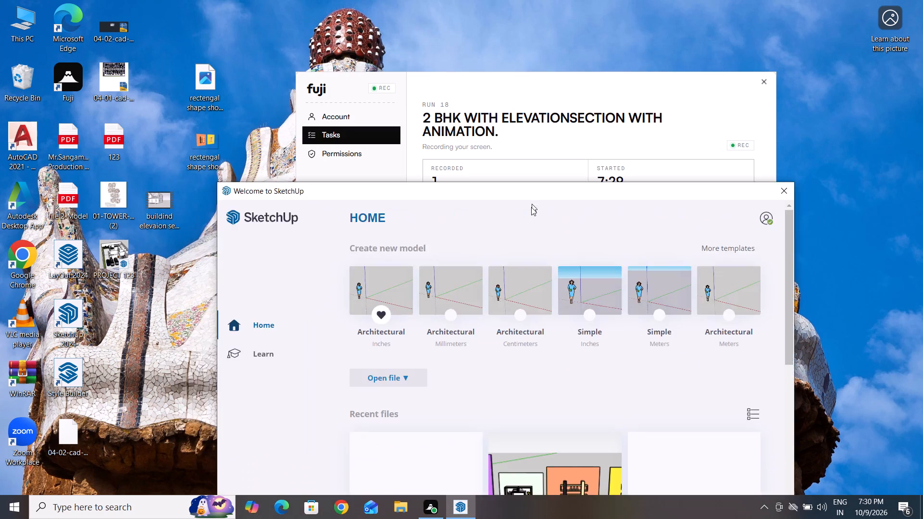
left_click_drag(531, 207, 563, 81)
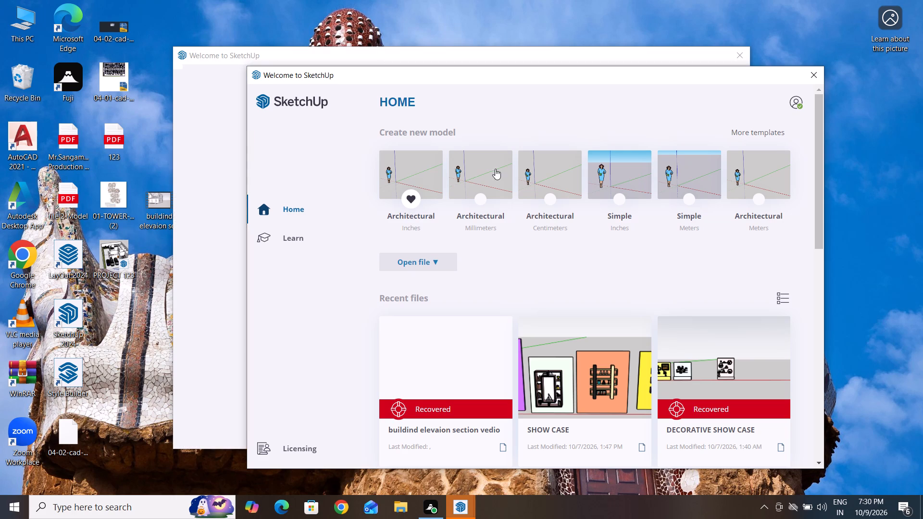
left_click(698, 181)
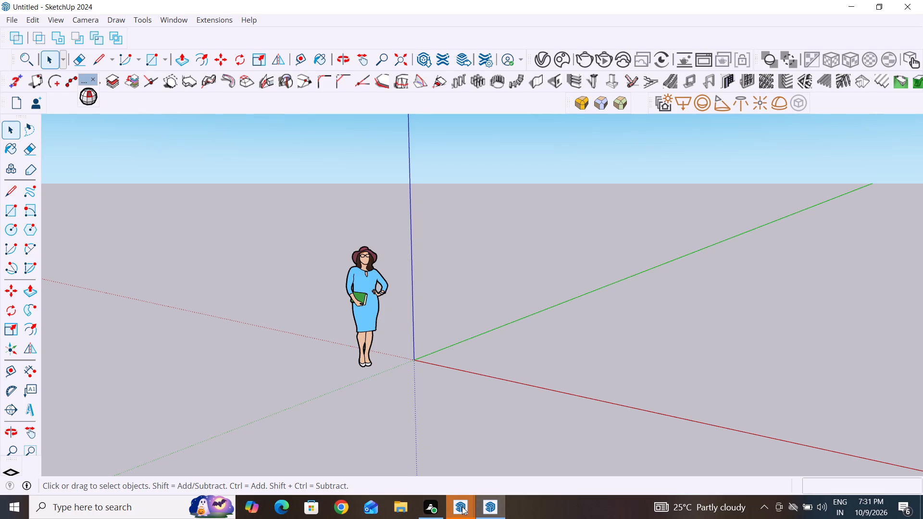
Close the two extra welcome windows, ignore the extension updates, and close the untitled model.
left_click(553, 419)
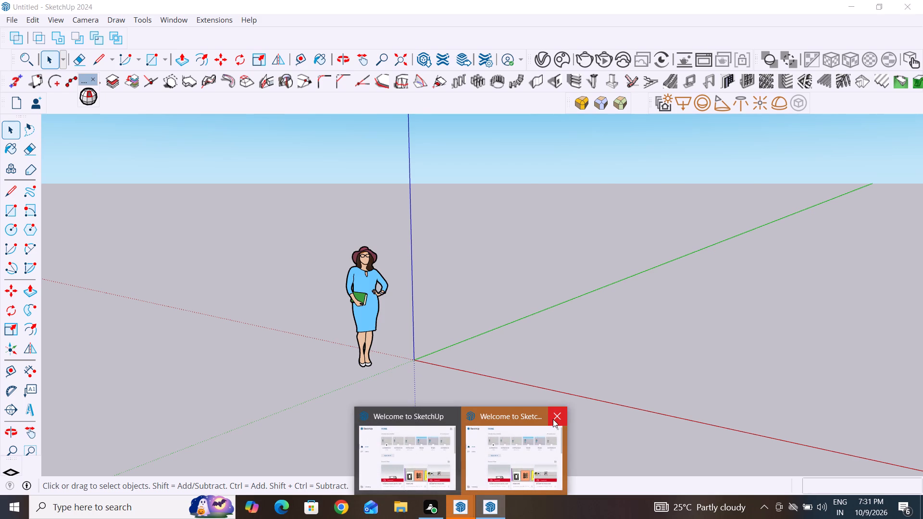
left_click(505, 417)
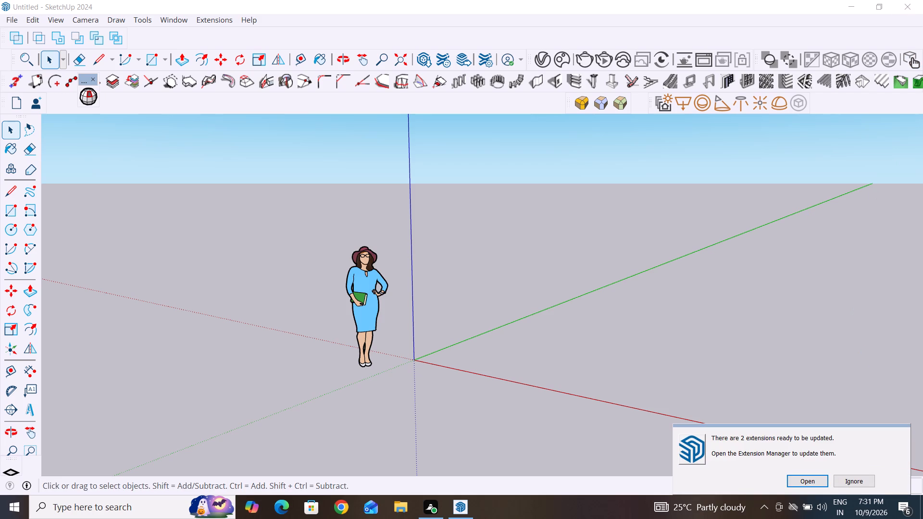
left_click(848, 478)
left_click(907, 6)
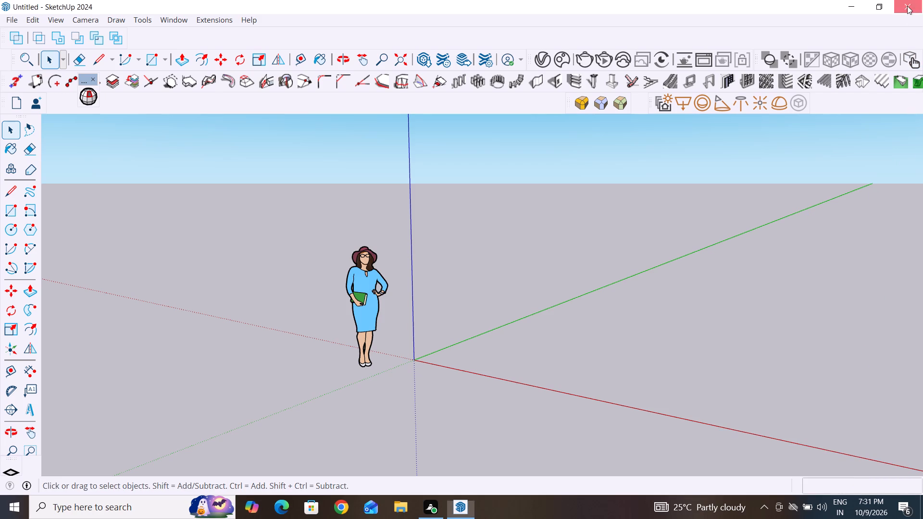
Launch SketchUp 2024 from the desktop for a fresh start.
double_click(70, 310)
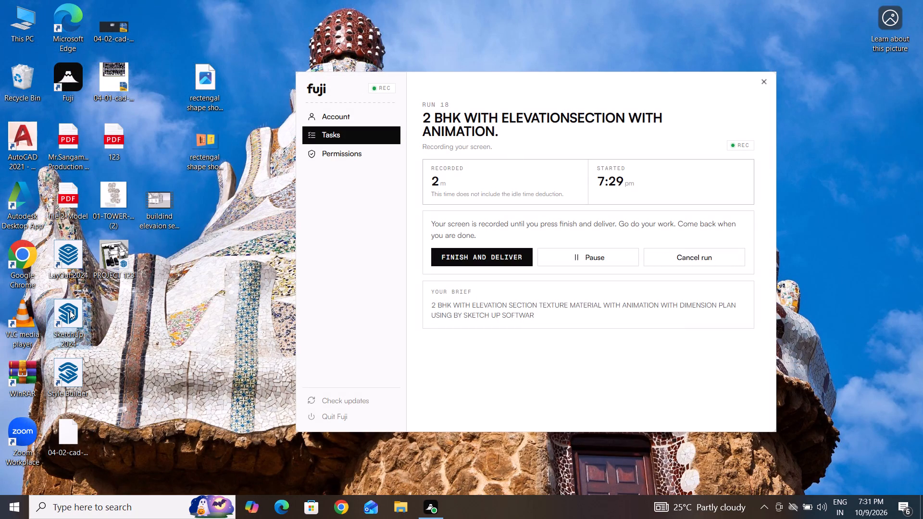
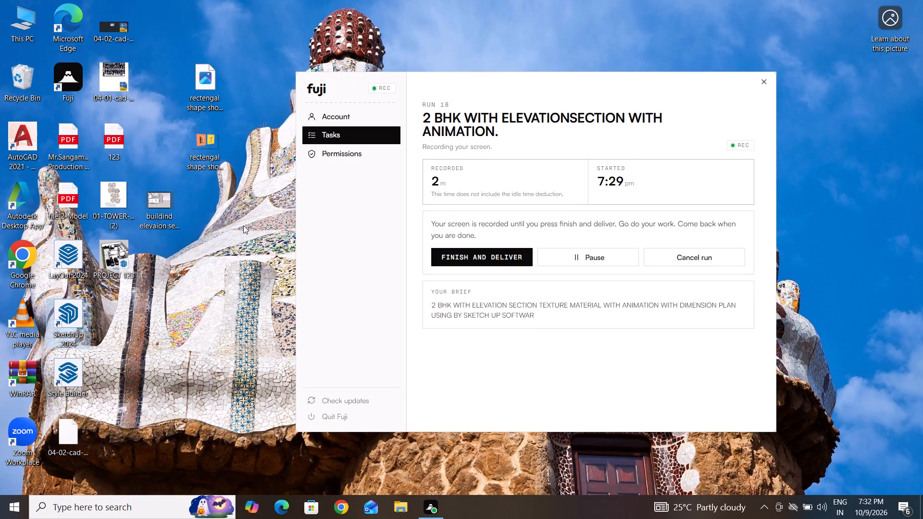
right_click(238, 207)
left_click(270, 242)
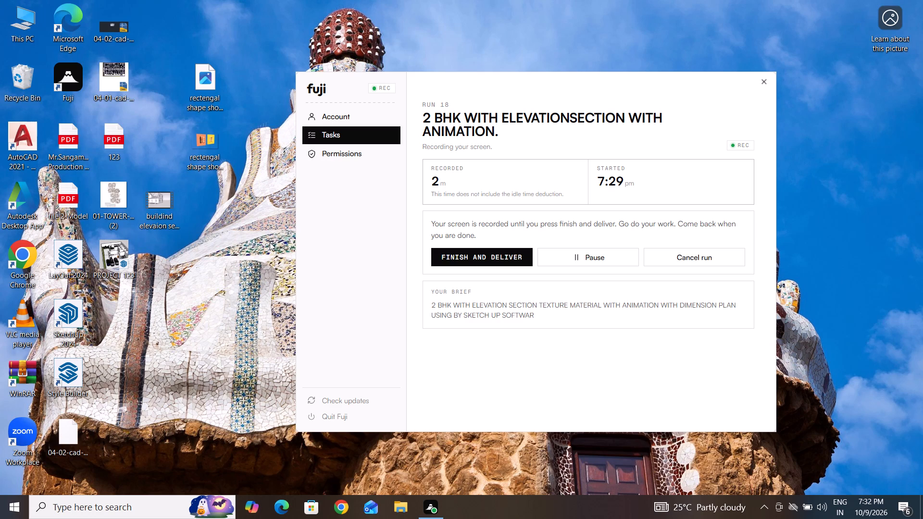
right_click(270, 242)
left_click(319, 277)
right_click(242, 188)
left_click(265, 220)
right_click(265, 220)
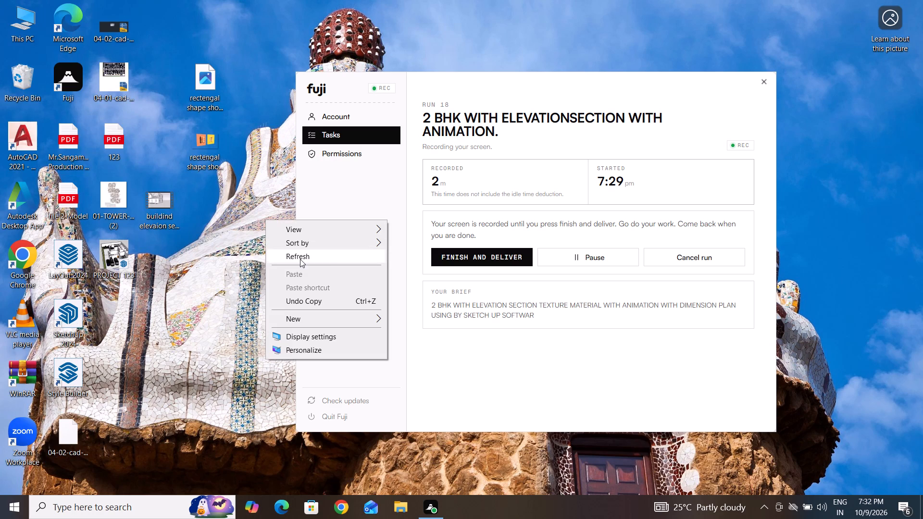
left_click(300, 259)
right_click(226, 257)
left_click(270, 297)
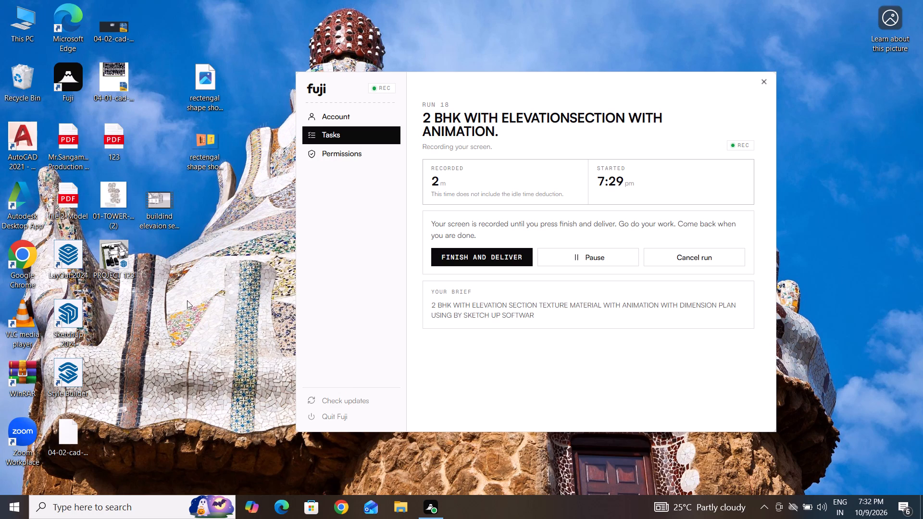
Launch SketchUp 2024 from the desktop.
double_click(79, 307)
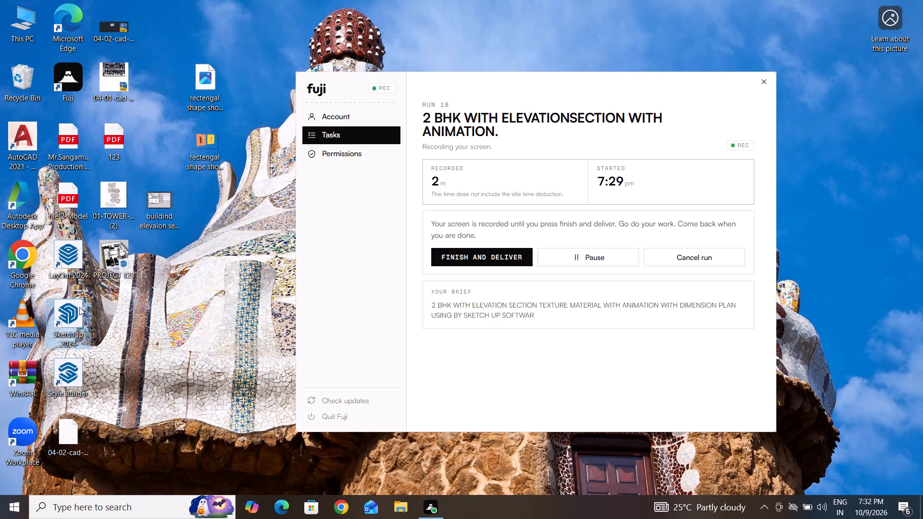
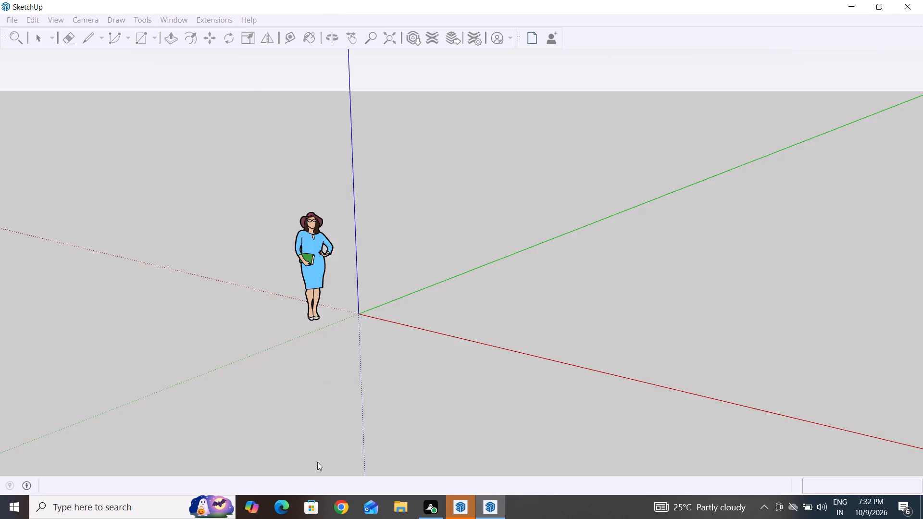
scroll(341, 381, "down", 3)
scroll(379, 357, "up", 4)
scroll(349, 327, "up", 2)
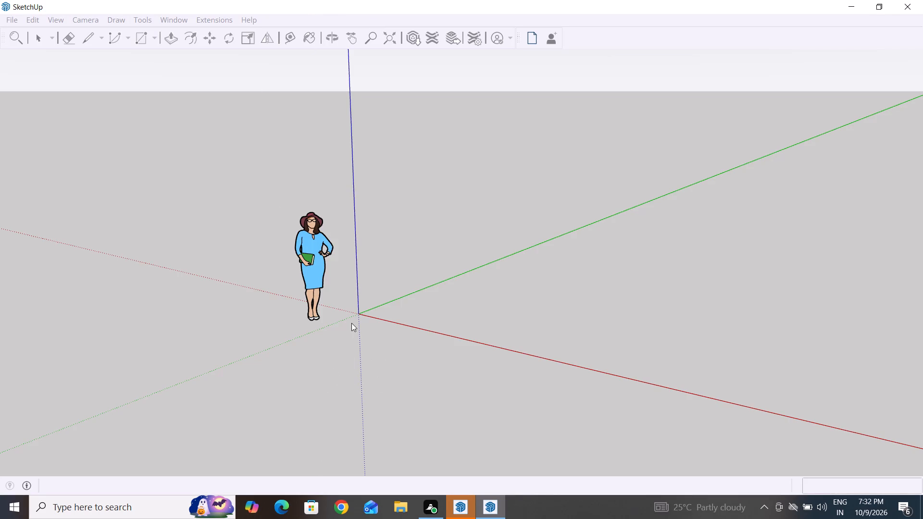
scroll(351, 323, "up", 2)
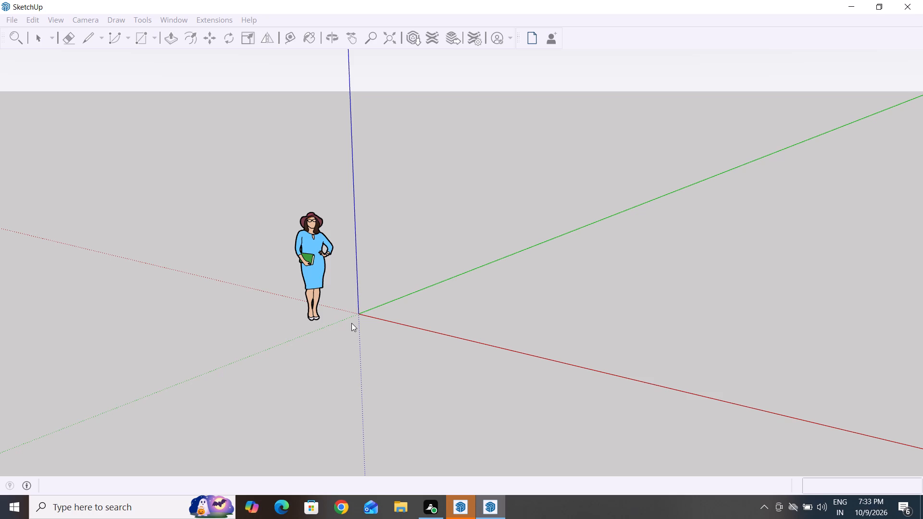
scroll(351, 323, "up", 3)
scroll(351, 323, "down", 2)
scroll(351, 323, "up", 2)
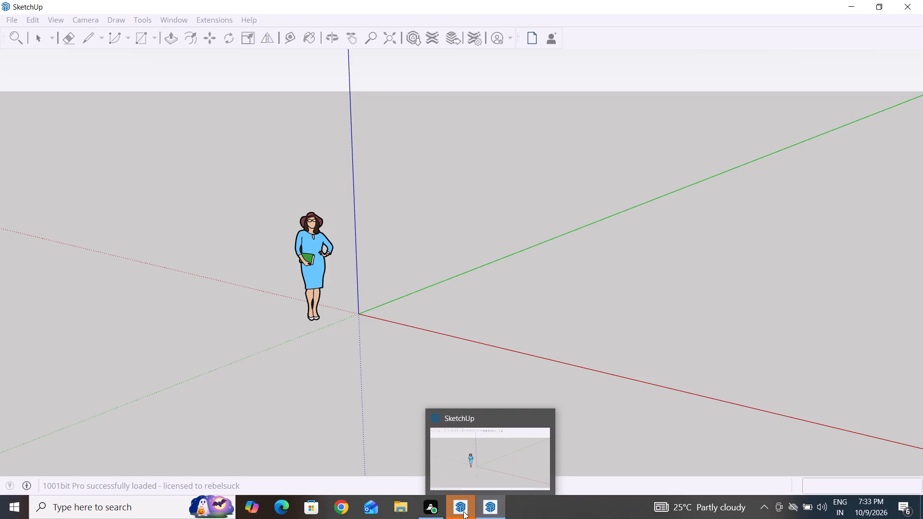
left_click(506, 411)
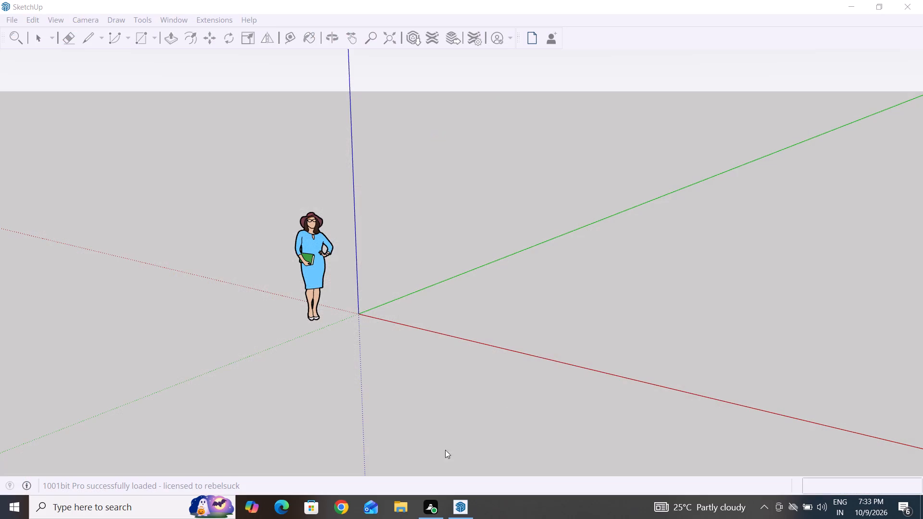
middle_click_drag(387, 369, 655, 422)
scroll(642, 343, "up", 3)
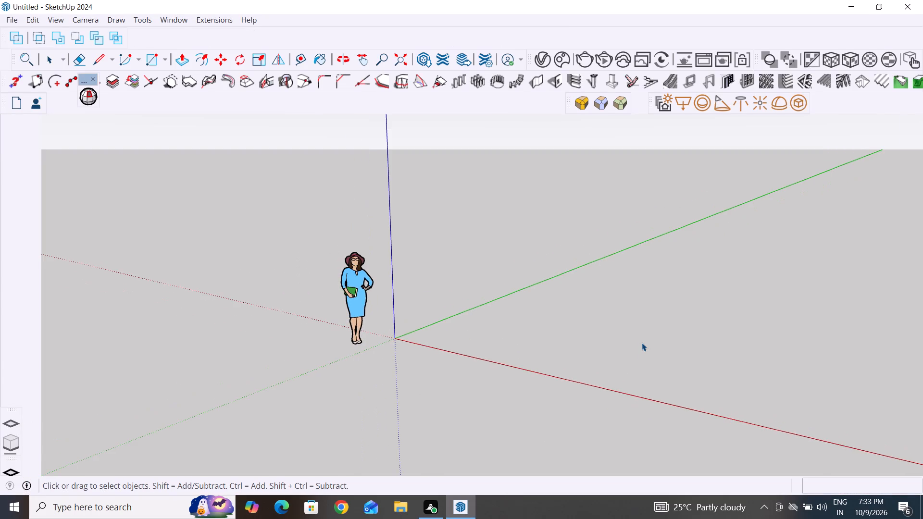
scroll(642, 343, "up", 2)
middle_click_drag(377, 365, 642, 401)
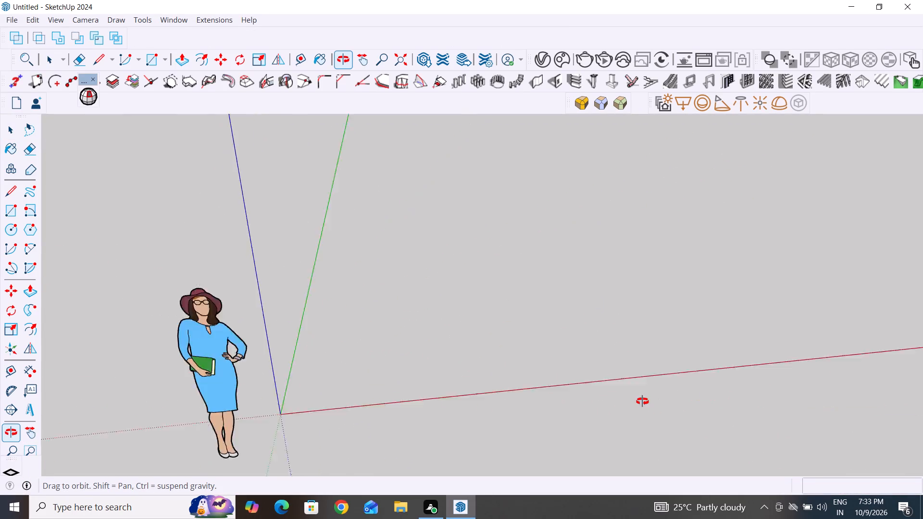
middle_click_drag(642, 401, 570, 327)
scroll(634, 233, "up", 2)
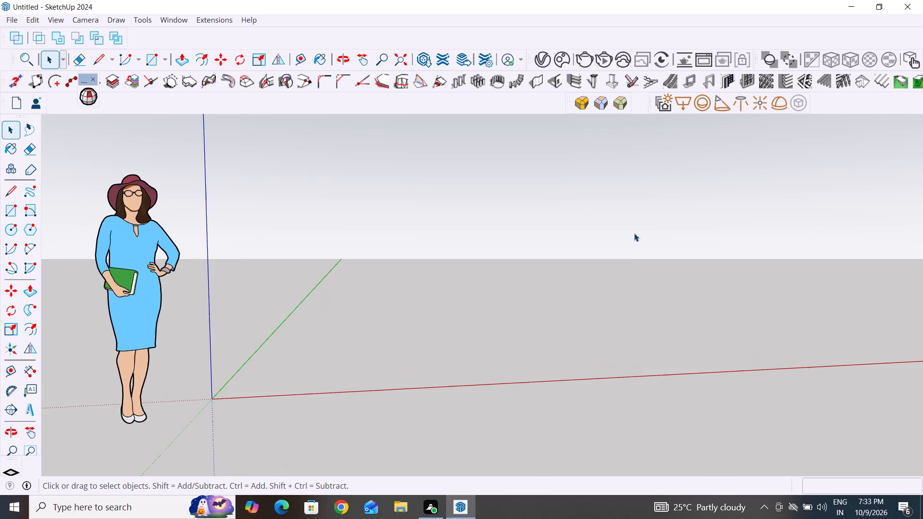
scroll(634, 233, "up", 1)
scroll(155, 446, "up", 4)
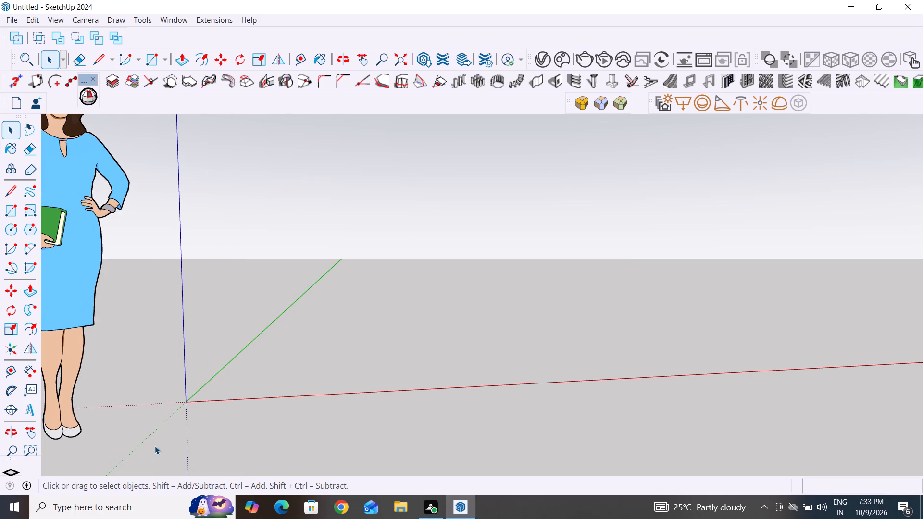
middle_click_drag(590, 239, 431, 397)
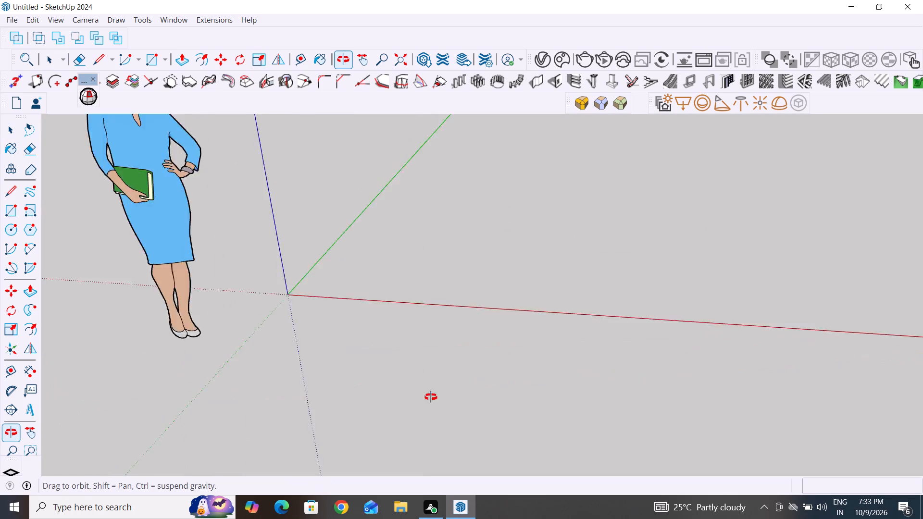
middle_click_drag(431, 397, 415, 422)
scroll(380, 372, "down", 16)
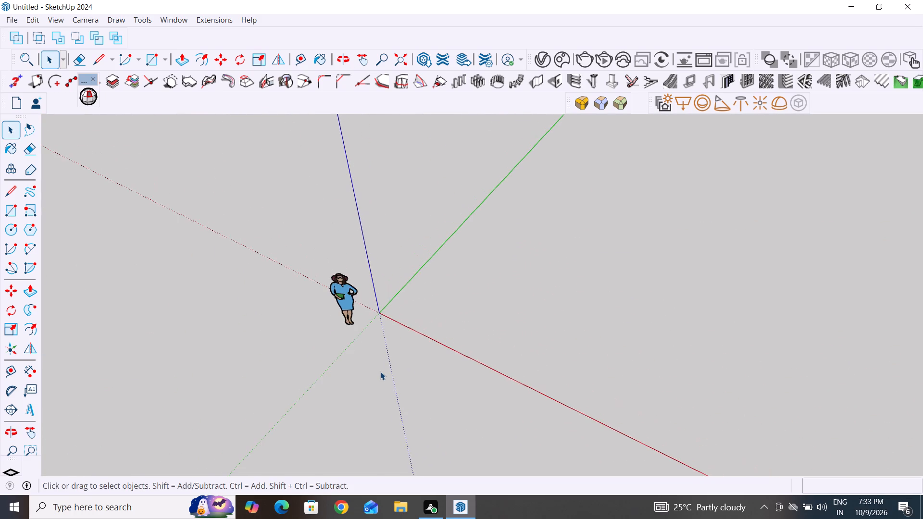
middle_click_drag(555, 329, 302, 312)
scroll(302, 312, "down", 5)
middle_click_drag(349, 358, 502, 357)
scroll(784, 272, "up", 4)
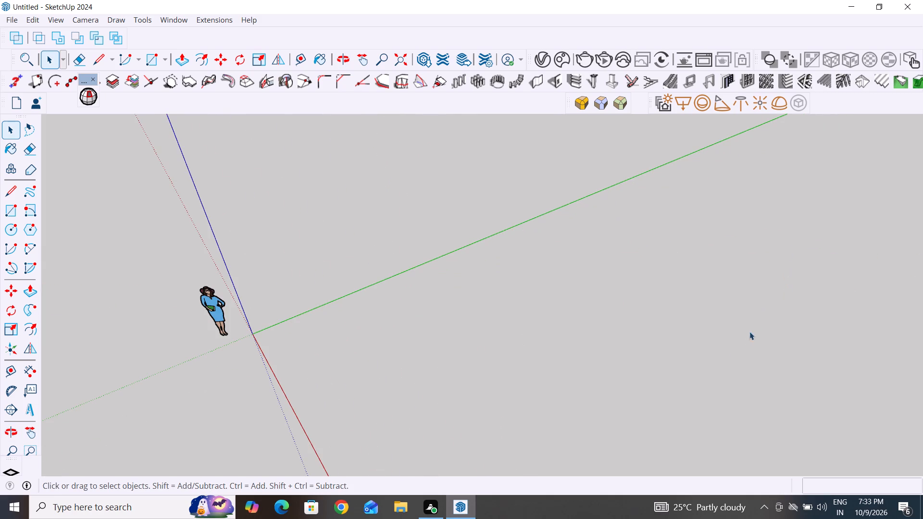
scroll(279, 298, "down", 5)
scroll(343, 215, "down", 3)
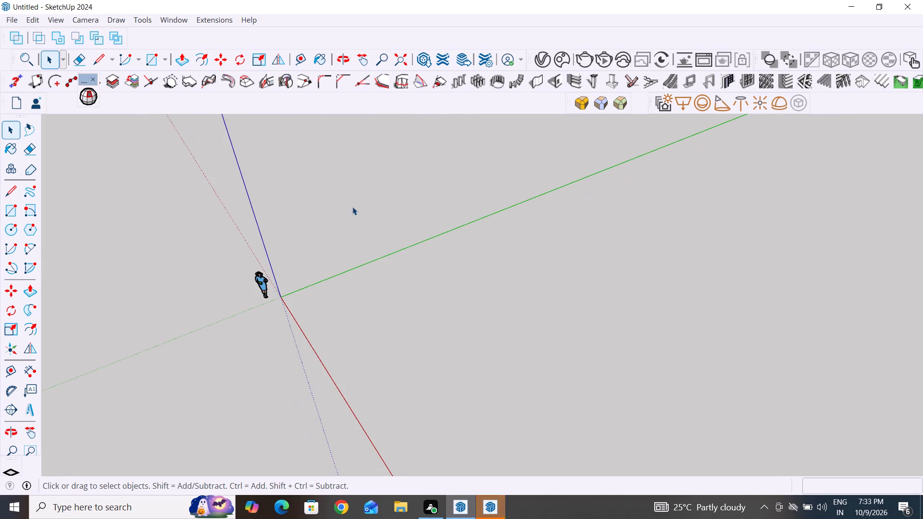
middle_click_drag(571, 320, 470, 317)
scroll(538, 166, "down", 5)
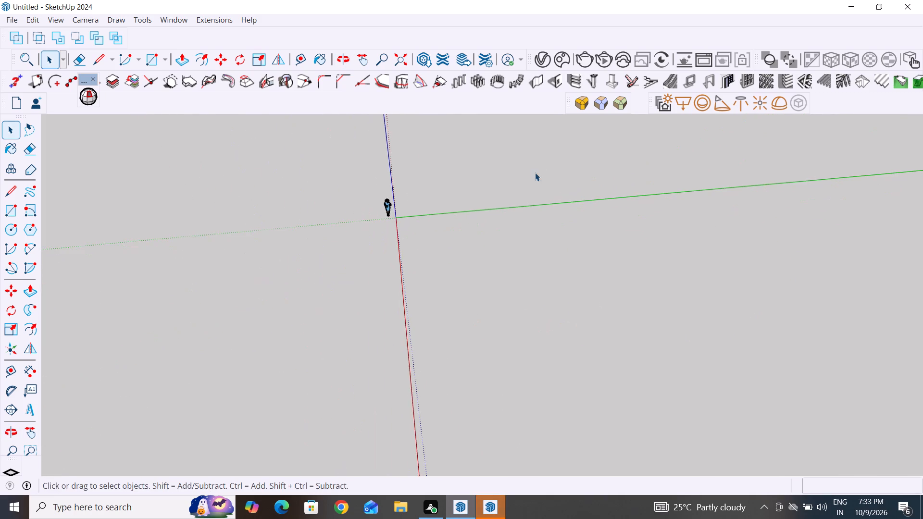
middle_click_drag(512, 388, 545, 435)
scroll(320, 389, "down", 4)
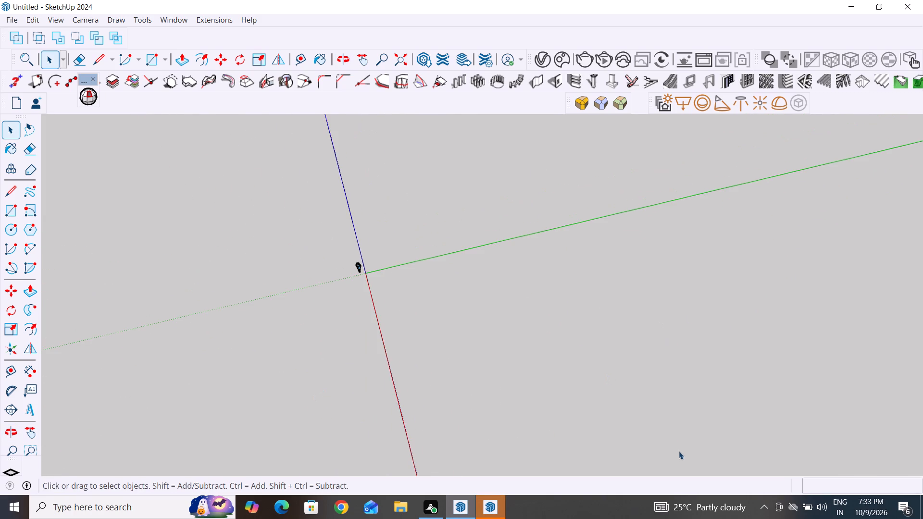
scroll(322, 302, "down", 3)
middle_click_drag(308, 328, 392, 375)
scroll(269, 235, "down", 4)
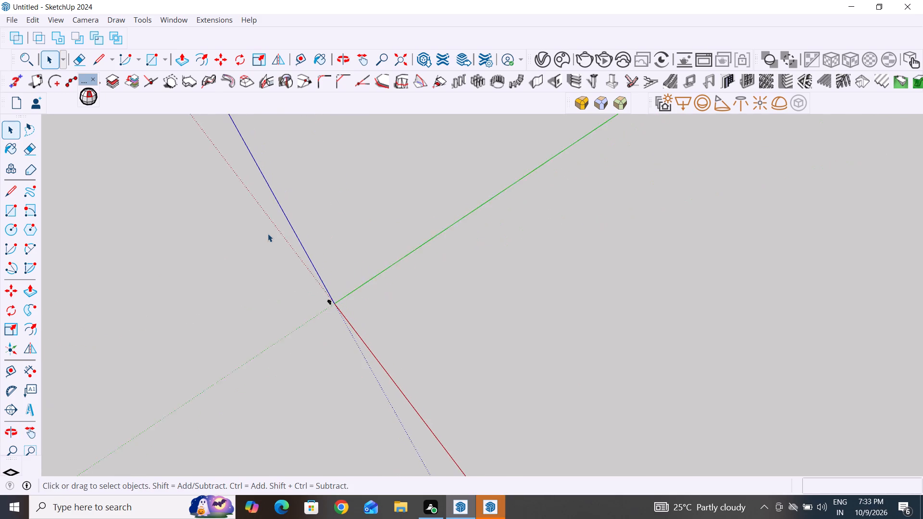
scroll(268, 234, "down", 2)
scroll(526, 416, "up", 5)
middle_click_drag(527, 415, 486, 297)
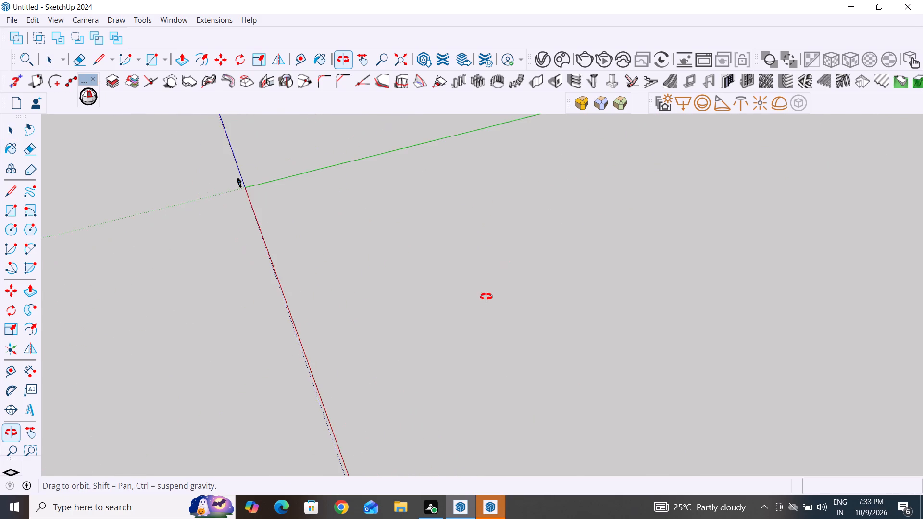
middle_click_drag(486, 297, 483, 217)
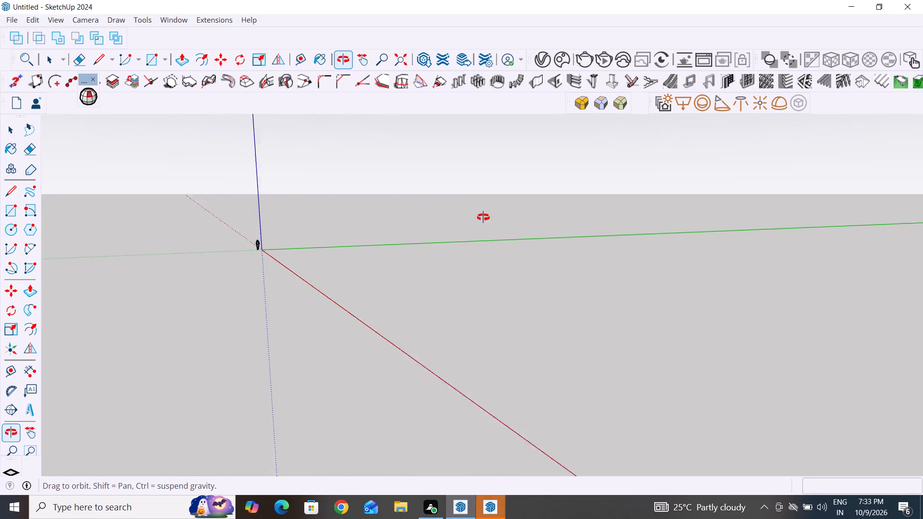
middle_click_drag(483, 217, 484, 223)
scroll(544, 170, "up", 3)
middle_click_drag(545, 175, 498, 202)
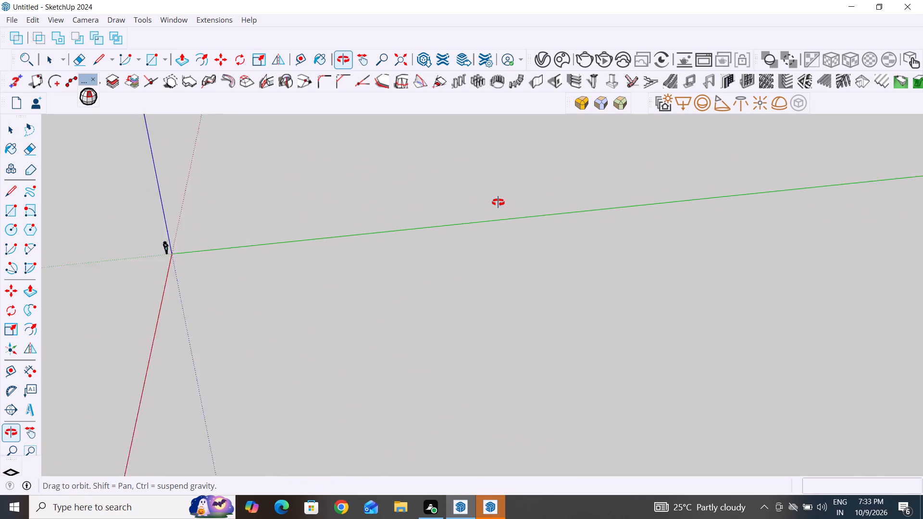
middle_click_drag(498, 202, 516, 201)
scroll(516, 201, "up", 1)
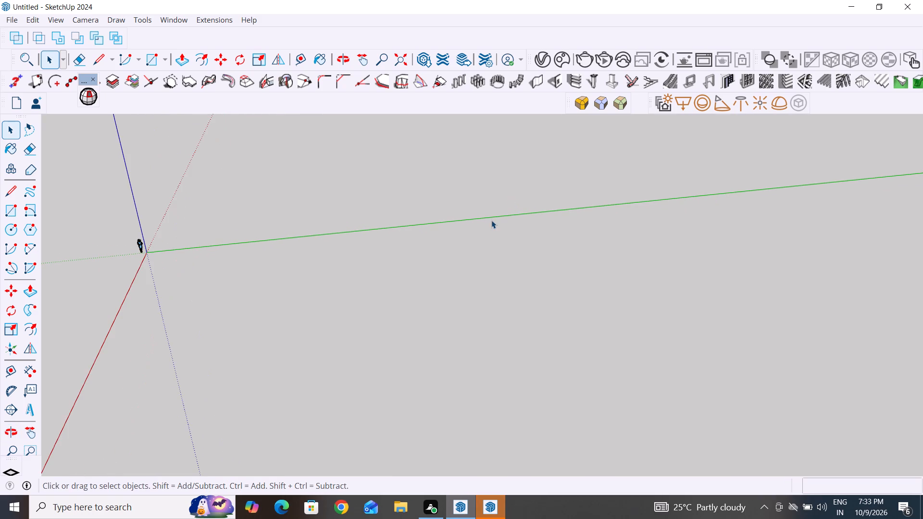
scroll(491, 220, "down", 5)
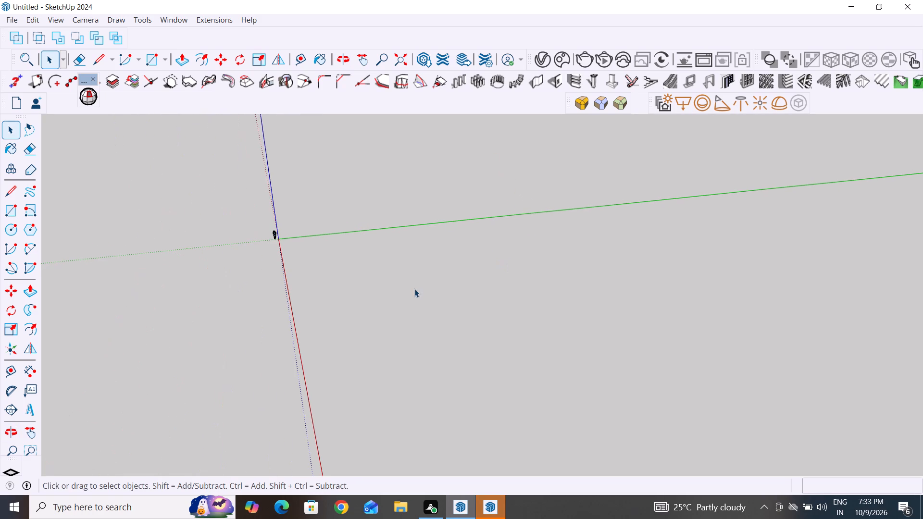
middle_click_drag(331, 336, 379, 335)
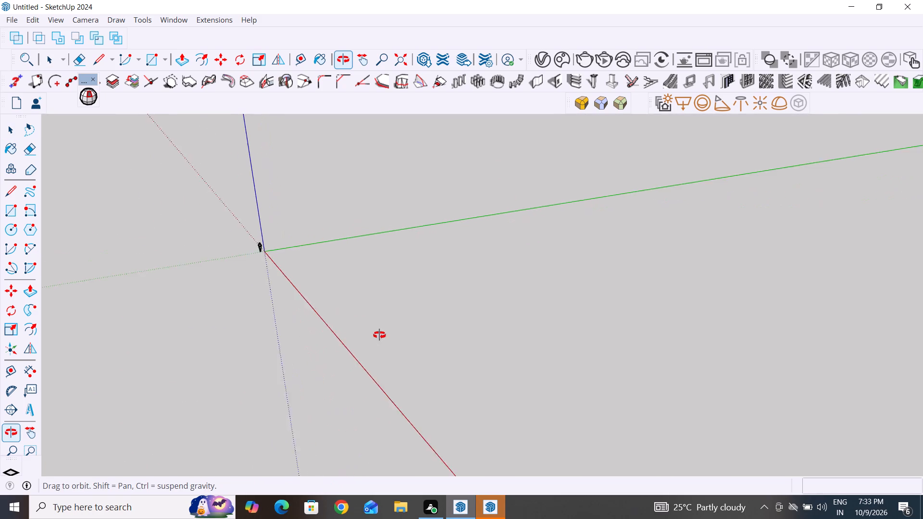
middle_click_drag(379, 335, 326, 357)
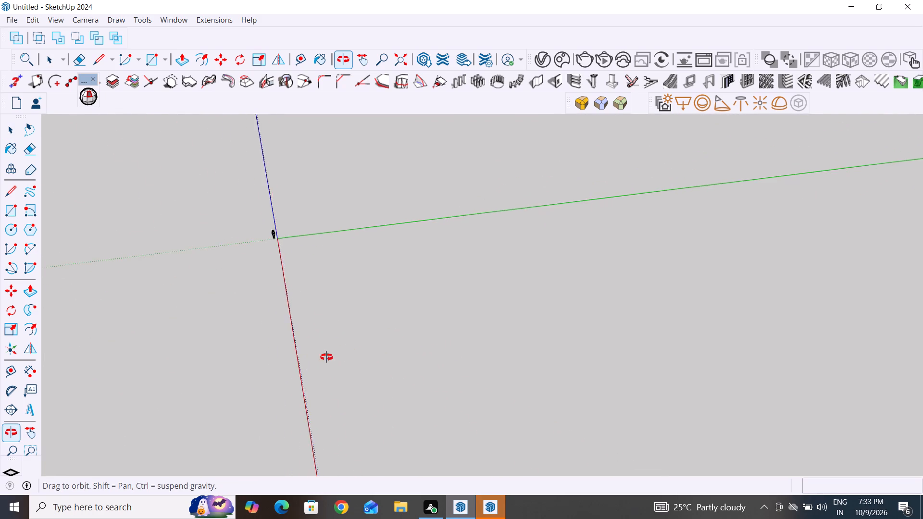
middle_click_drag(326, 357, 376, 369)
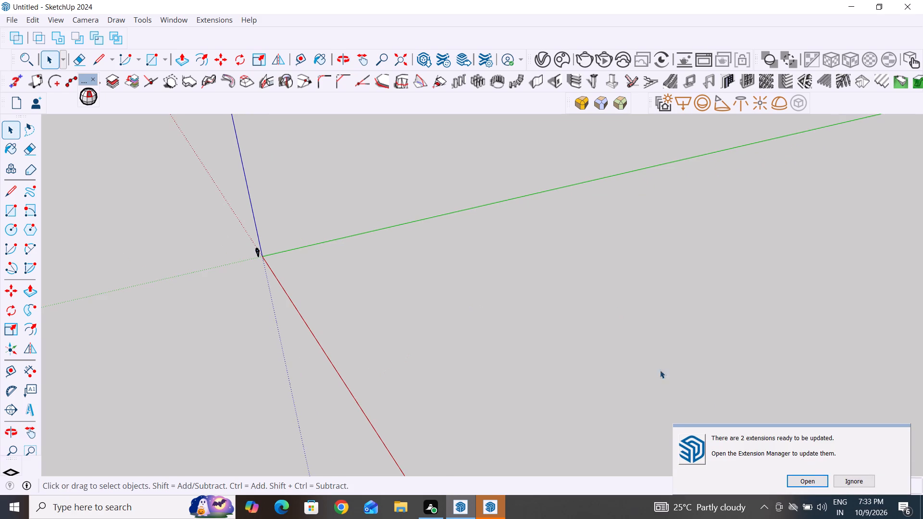
Ignore the pending extension updates.
left_click(861, 479)
right_click(460, 312)
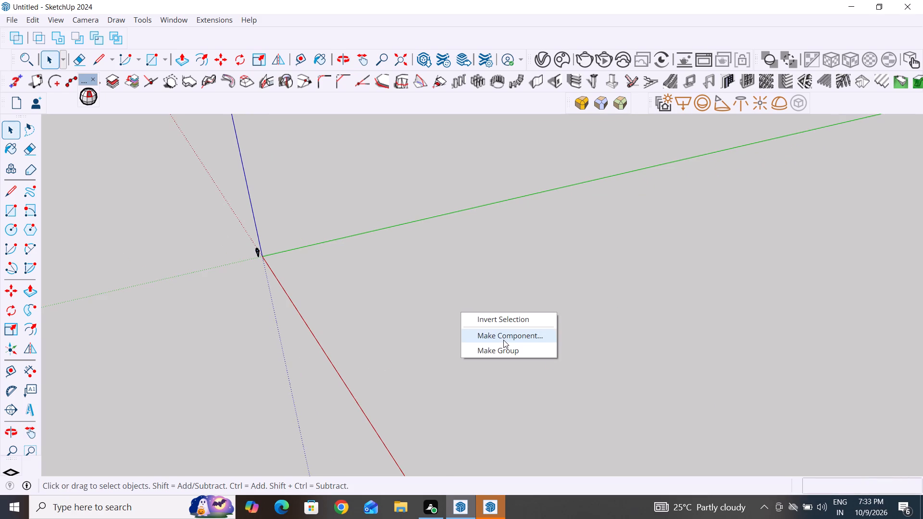
left_click(601, 246)
Draw a line 354.331 inches long parallel to the green axis, in open ground near the origin.
middle_click_drag(360, 313, 615, 279)
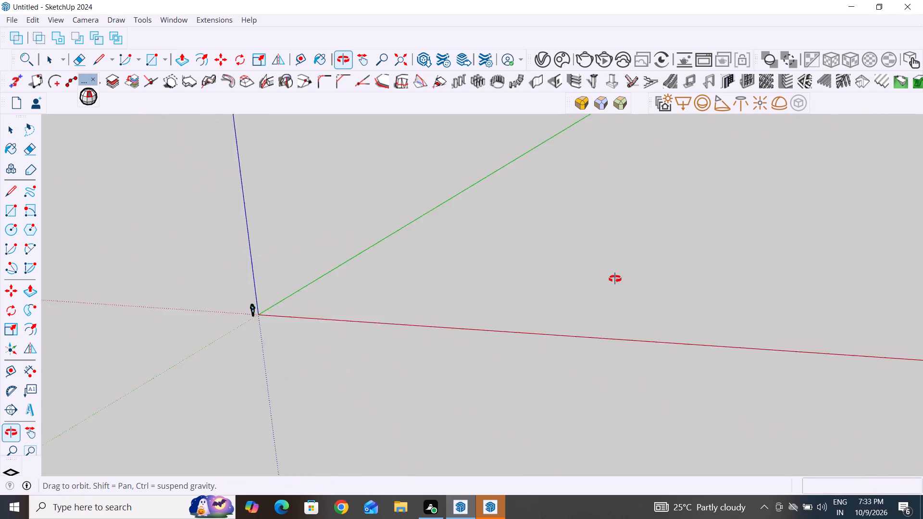
middle_click_drag(615, 279, 331, 303)
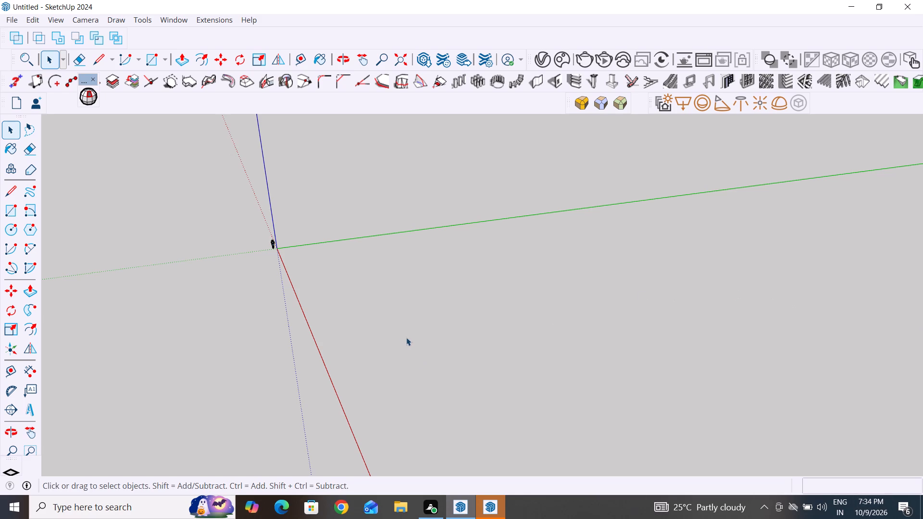
left_click(10, 192)
left_click_drag(360, 270, 367, 270)
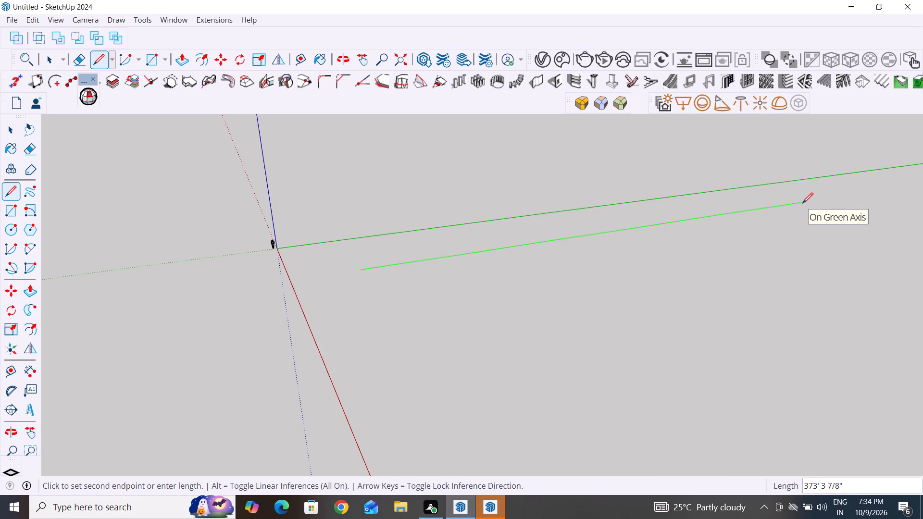
type("354")
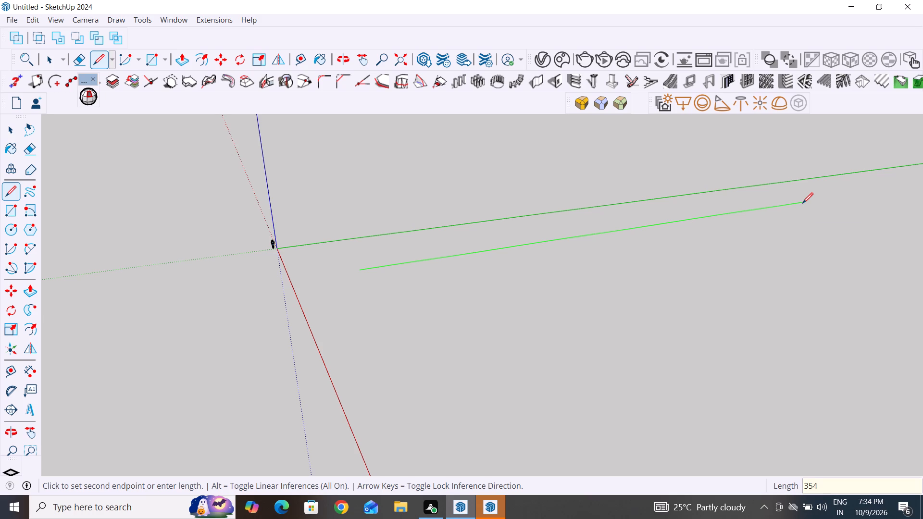
key("period")
type("331")
key("Return")
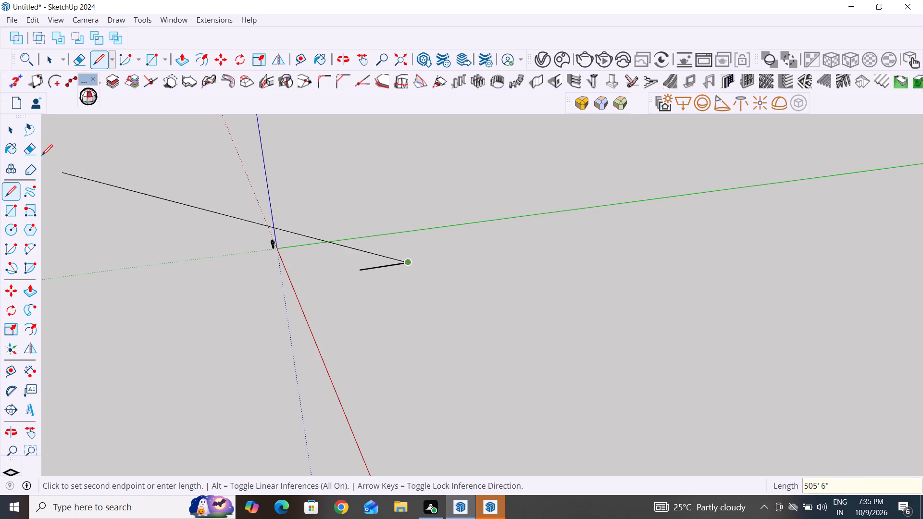
left_click(18, 130)
Measure the length of the first line between its two endpoints with the Dimension tool, without placing a dimension.
middle_click_drag(416, 338, 373, 403)
scroll(368, 249, "up", 11)
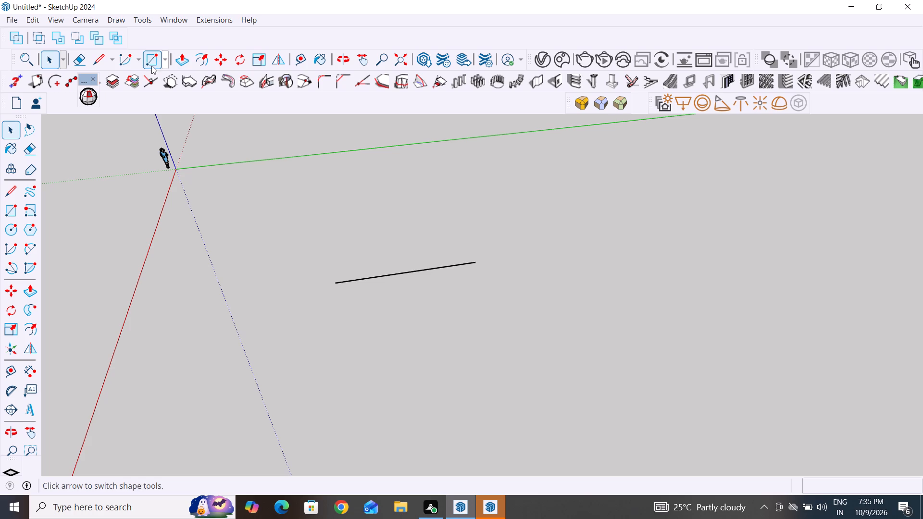
left_click(34, 372)
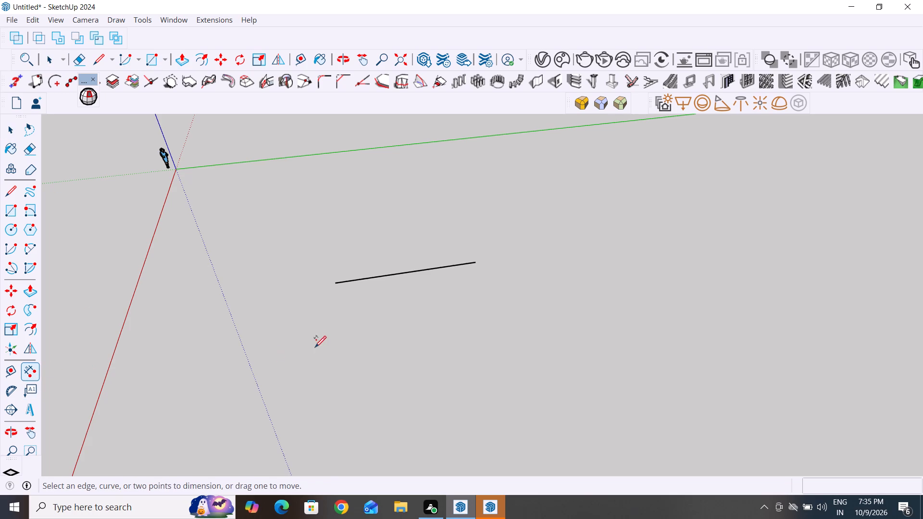
left_click(337, 284)
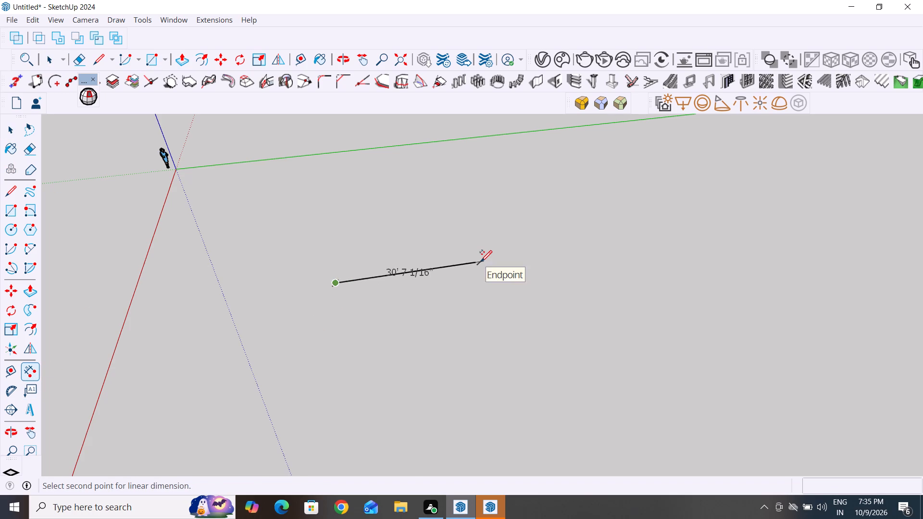
left_click(475, 260)
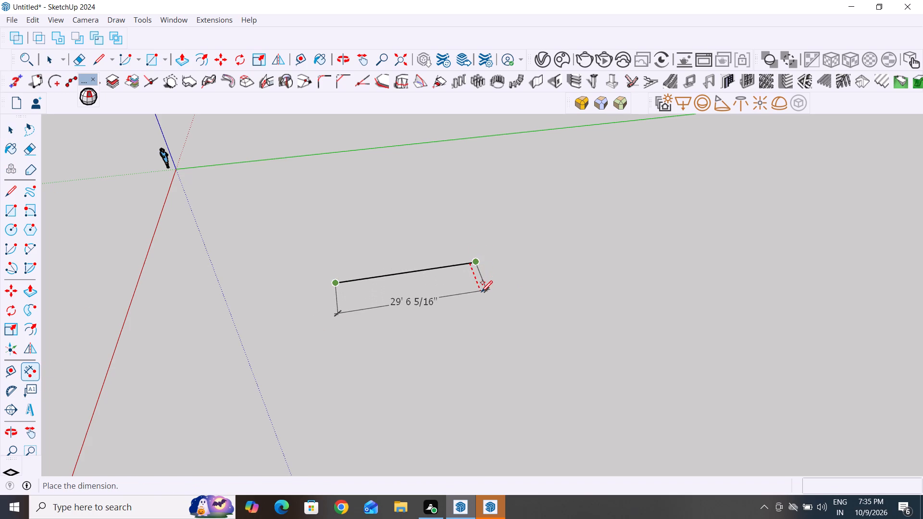
left_click(9, 124)
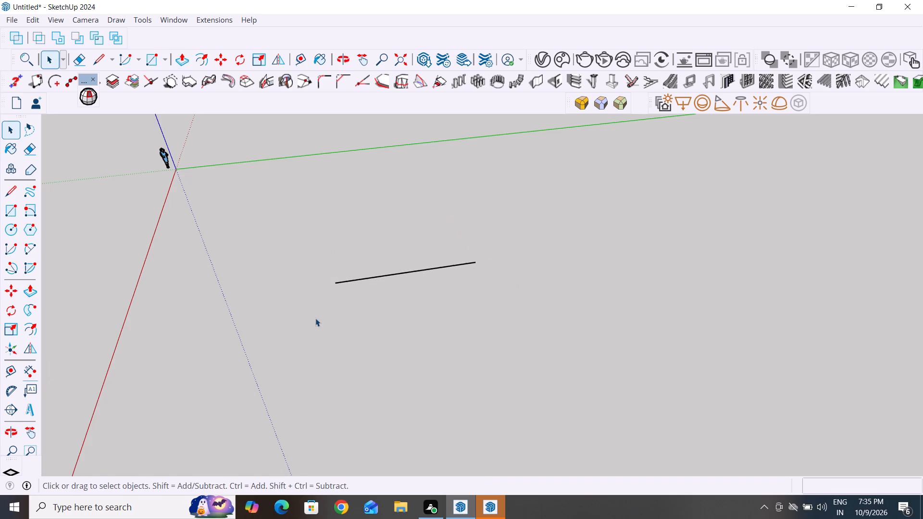
left_click(315, 318)
Create a guide line parallel to the first line, offset 10" on the side away from the green axis.
middle_click_drag(378, 334, 626, 367)
scroll(626, 367, "up", 1)
scroll(417, 312, "down", 7)
middle_click_drag(509, 358, 343, 346)
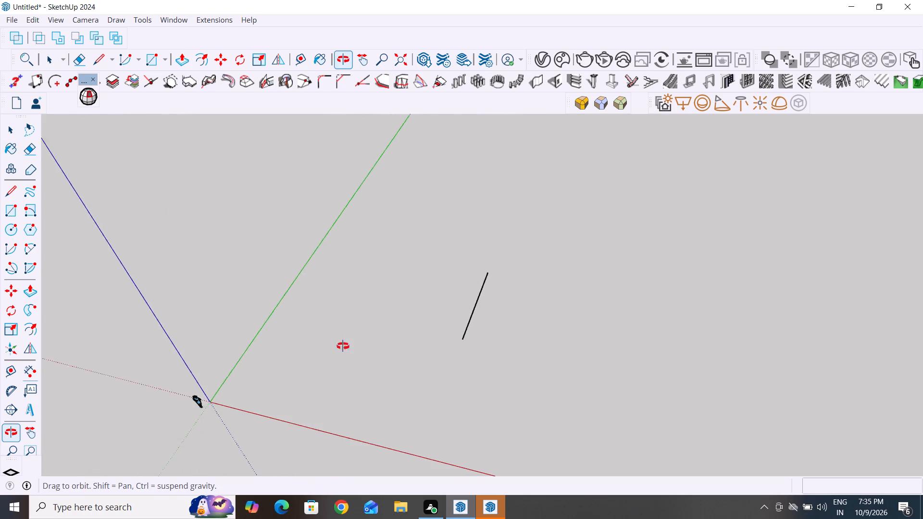
middle_click_drag(343, 346, 292, 326)
scroll(542, 322, "up", 4)
scroll(475, 369, "up", 5)
middle_click_drag(541, 341, 536, 275)
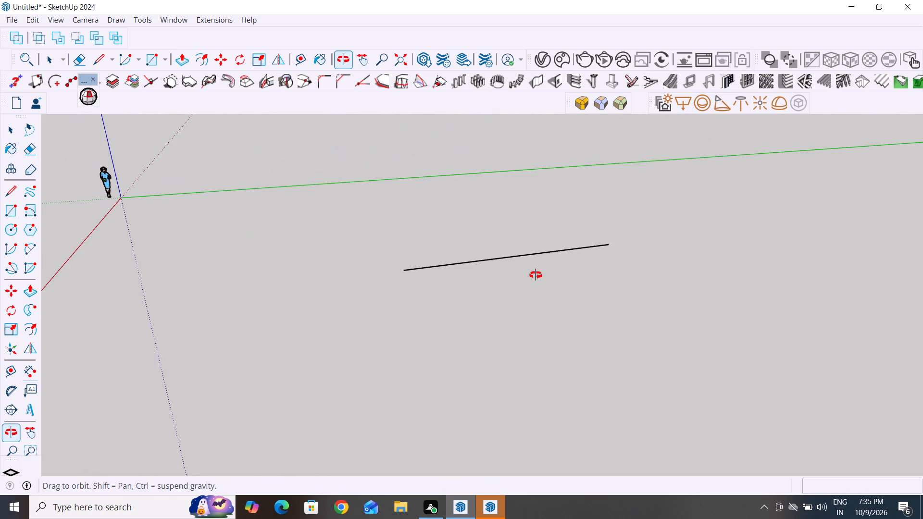
middle_click_drag(536, 275, 600, 328)
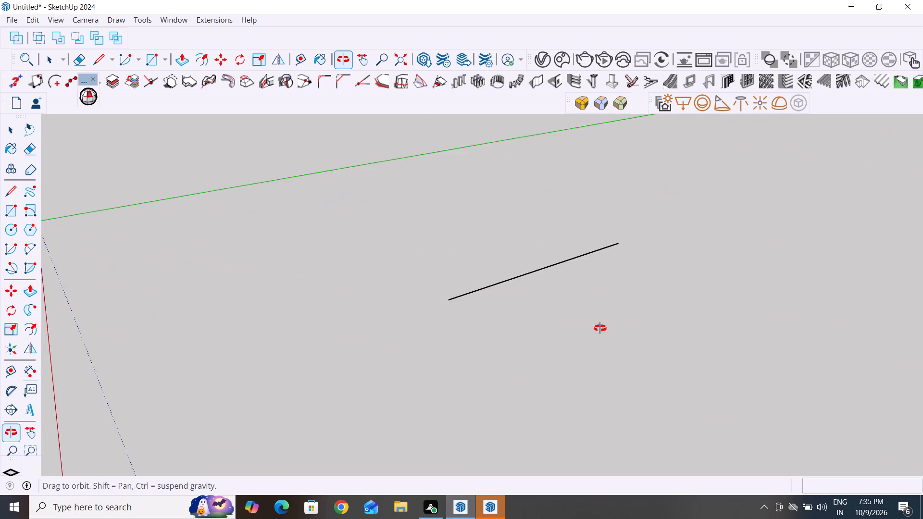
middle_click_drag(600, 328, 612, 352)
scroll(311, 255, "down", 8)
middle_click_drag(470, 321, 689, 355)
scroll(483, 344, "up", 4)
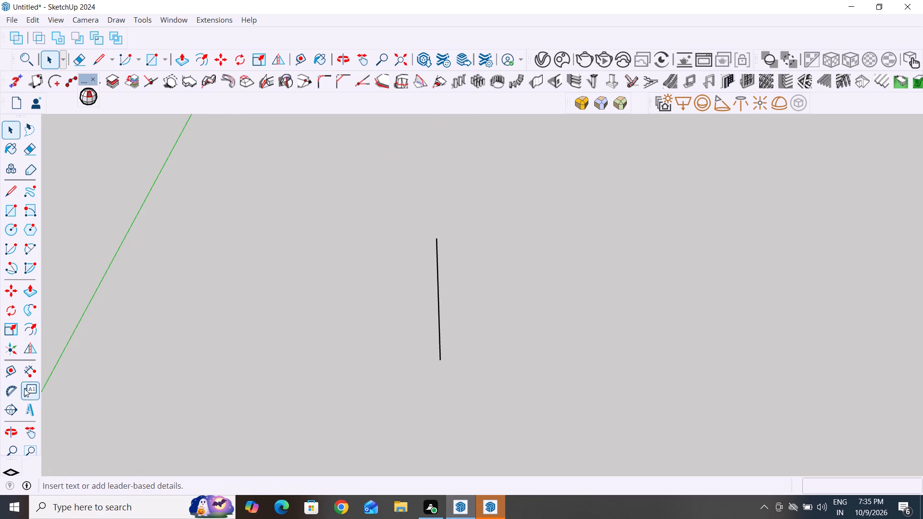
left_click(12, 372)
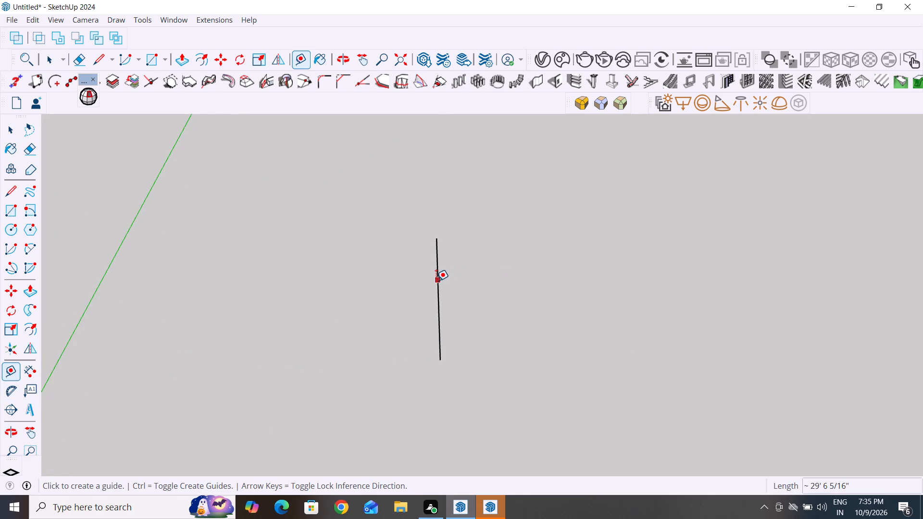
left_click(436, 281)
type("10\"")
key("Return")
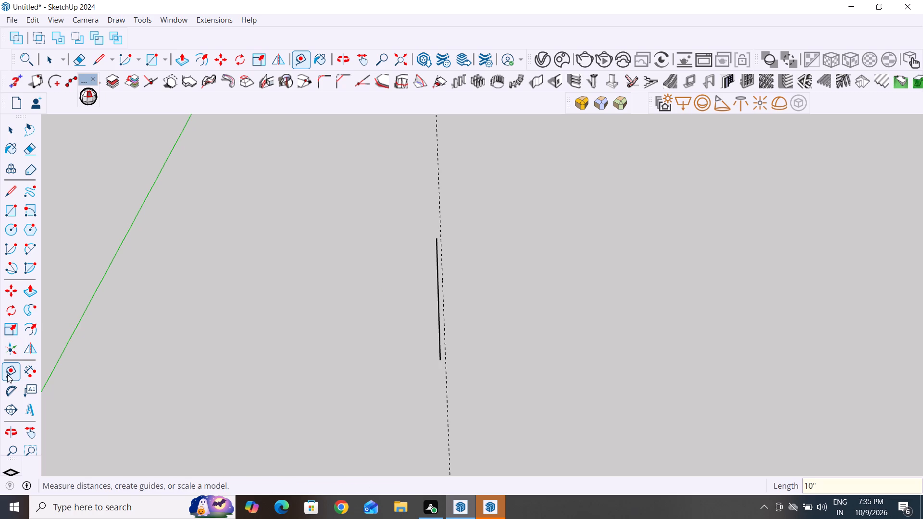
Draw a second line along the guide, matching the first line's extent end to end.
left_click(5, 186)
left_click(442, 240)
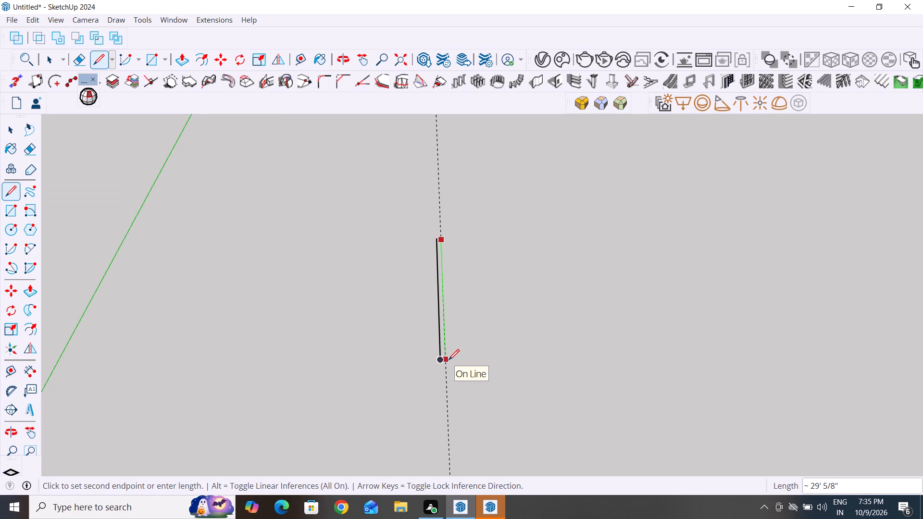
scroll(449, 360, "up", 10)
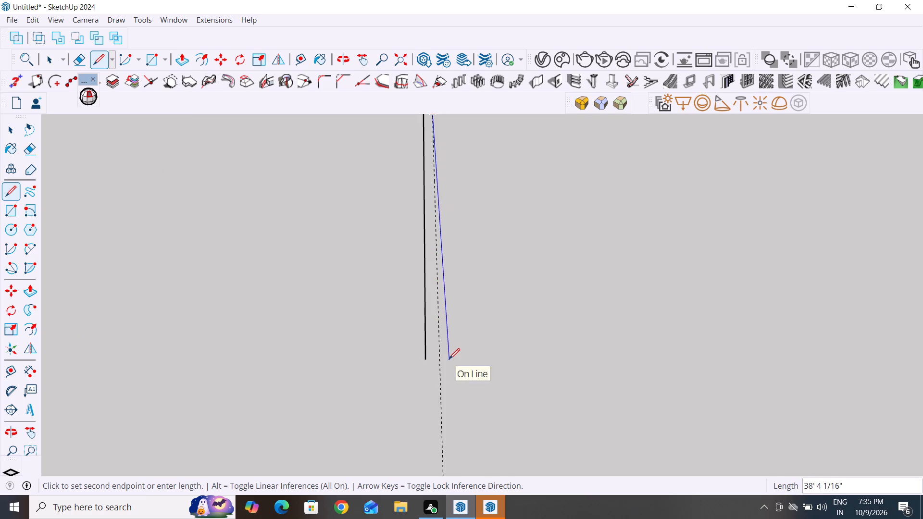
left_click(439, 360)
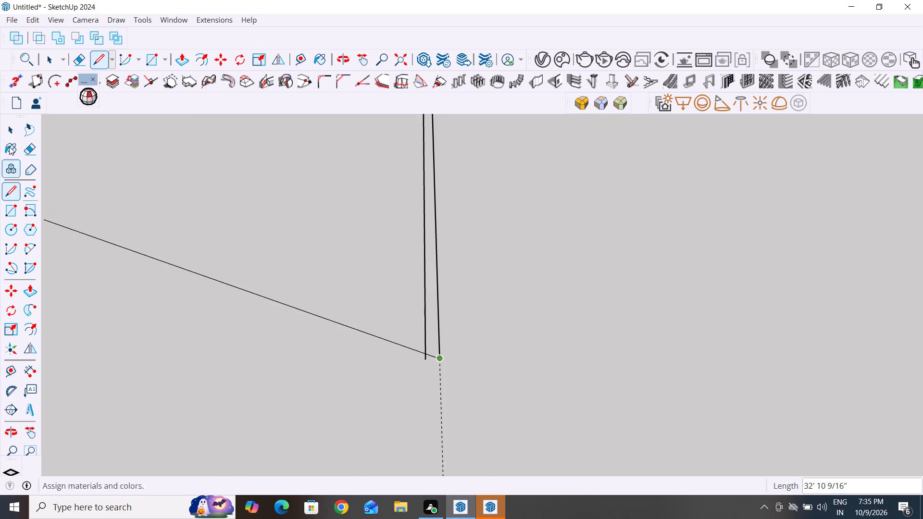
left_click(7, 130)
left_click(160, 235)
Draw a 30' line parallel to the red axis from the first line's near endpoint, crossing the end of the second line.
scroll(268, 343, "down", 12)
middle_click_drag(286, 352, 324, 376)
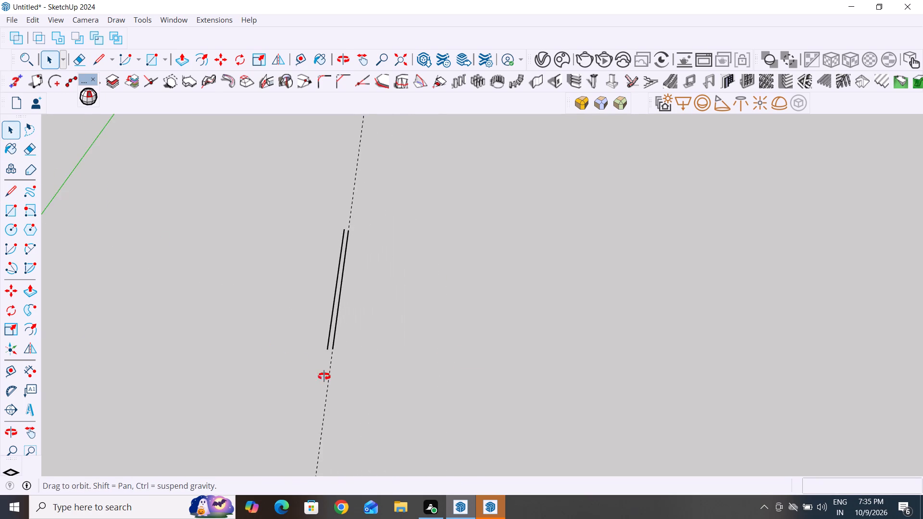
middle_click_drag(324, 376, 341, 388)
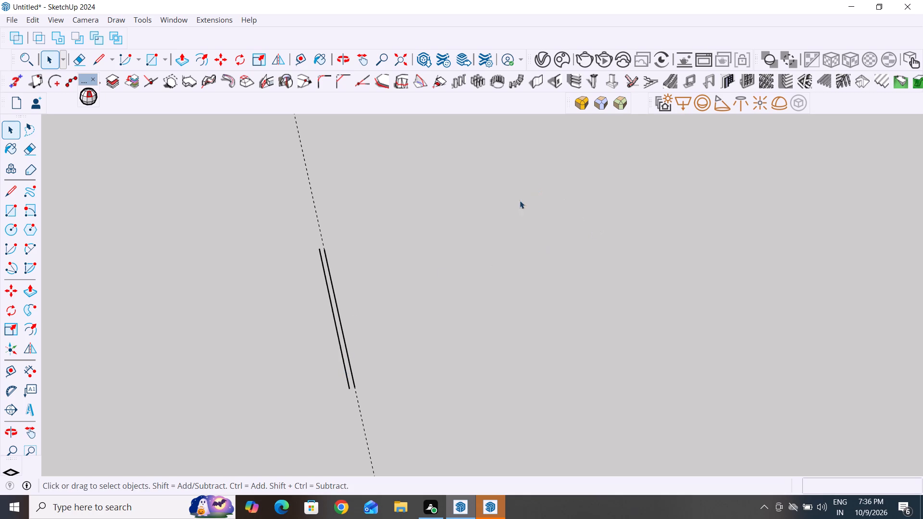
left_click(9, 190)
left_click(351, 389)
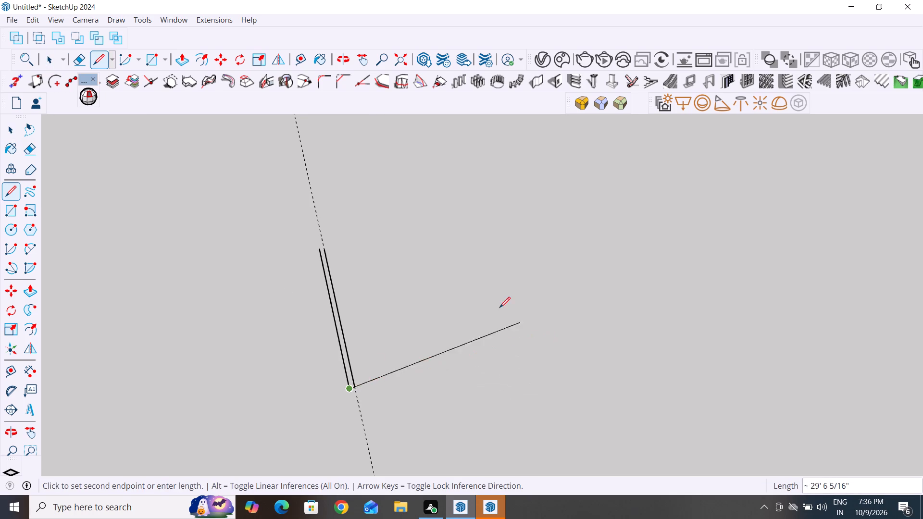
middle_click_drag(667, 361, 359, 378)
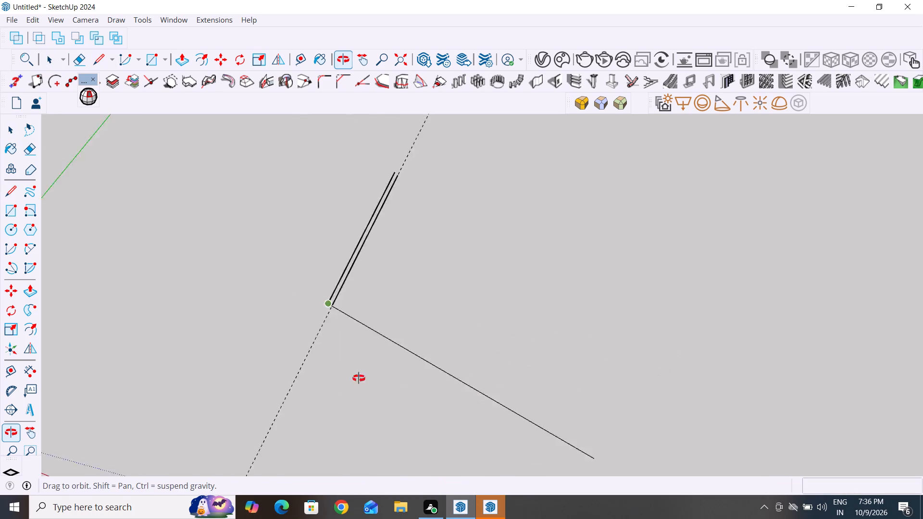
middle_click_drag(359, 378, 272, 321)
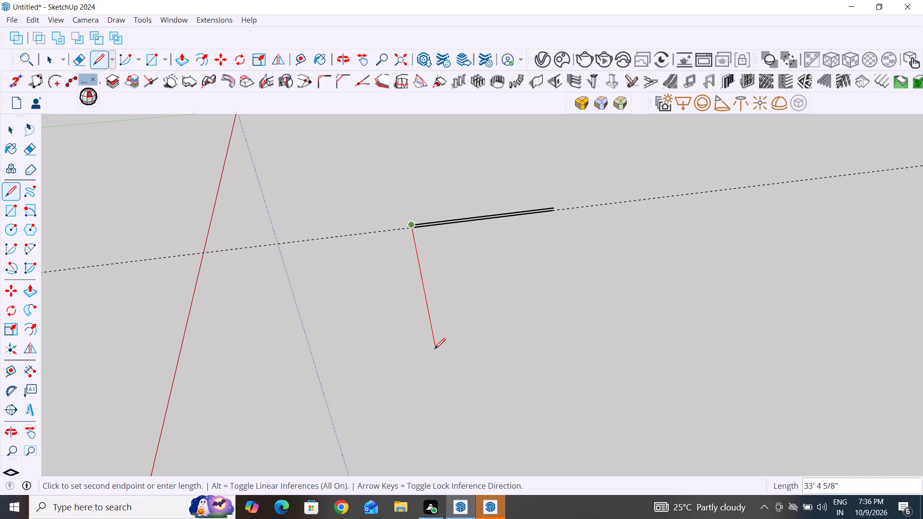
type("30")
key("apostrophe")
key("Return")
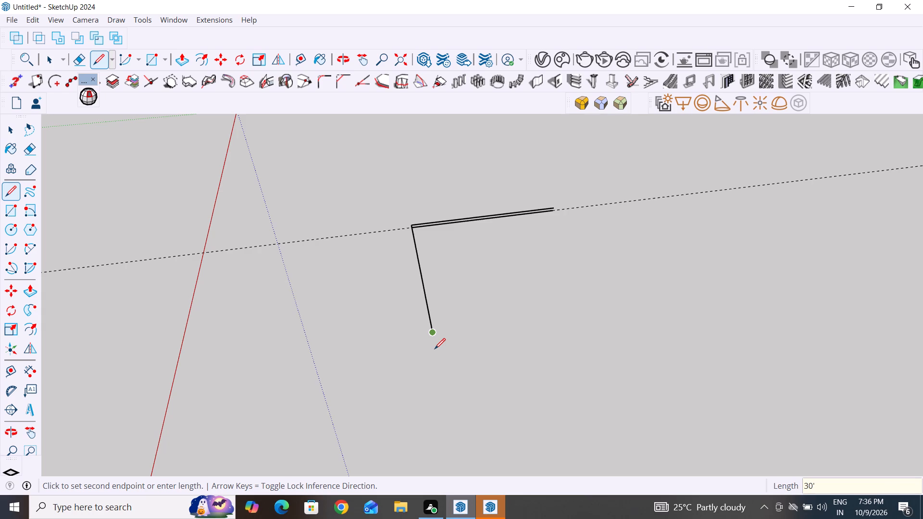
key("Escape")
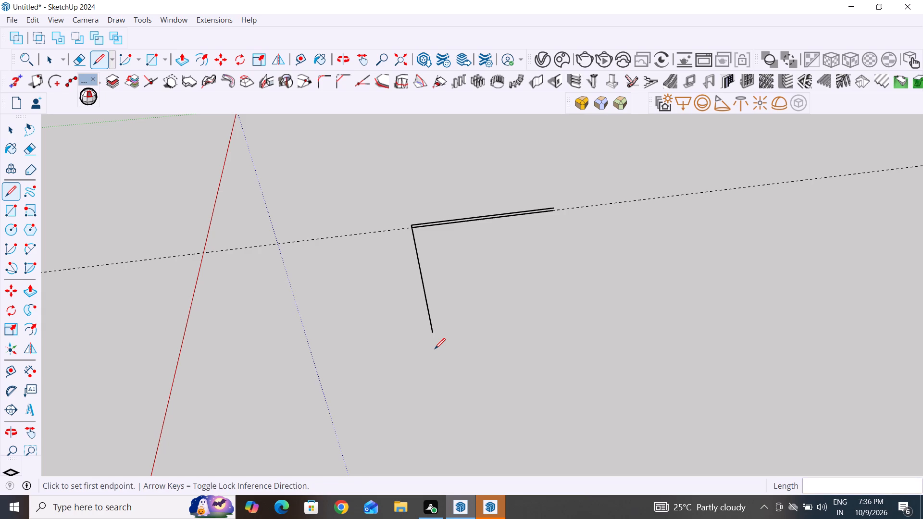
left_click(12, 127)
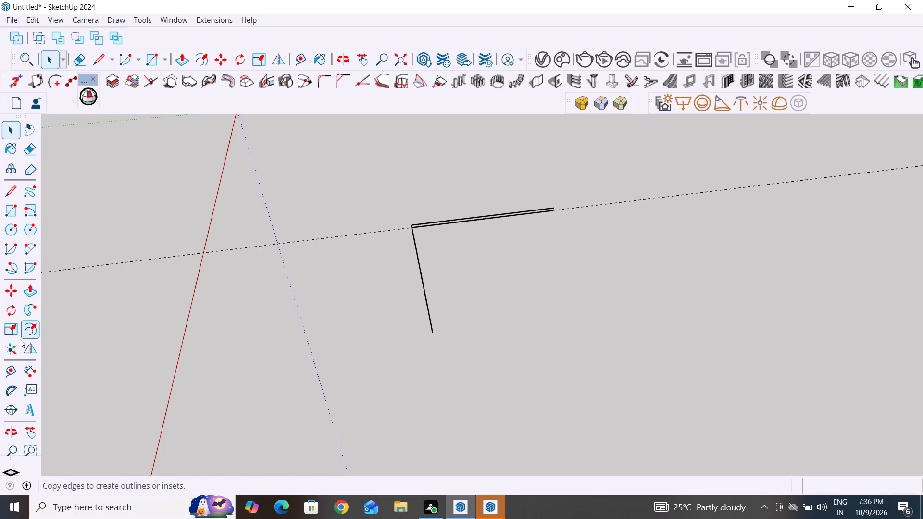
Create a guide line parallel to the 30' line, offset 10" towards the inside of the corner.
left_click(7, 372)
left_click(423, 288)
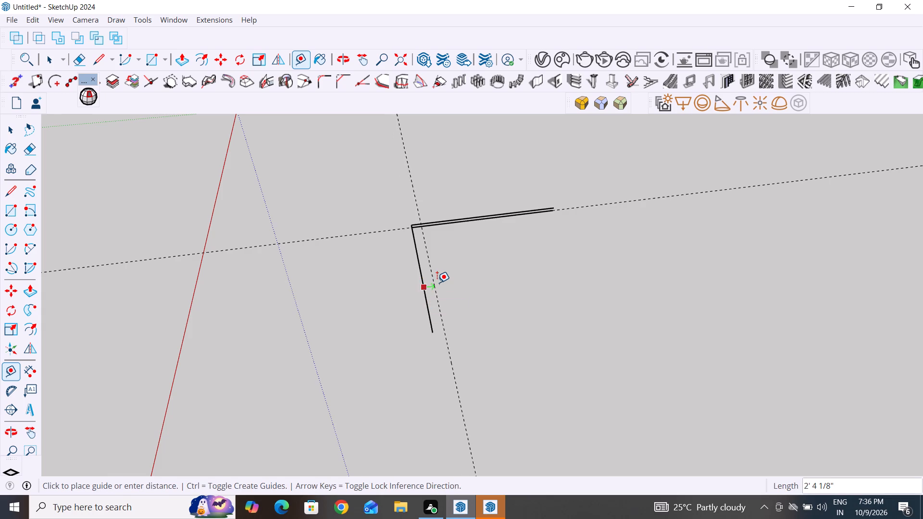
type("10\"")
key("Return")
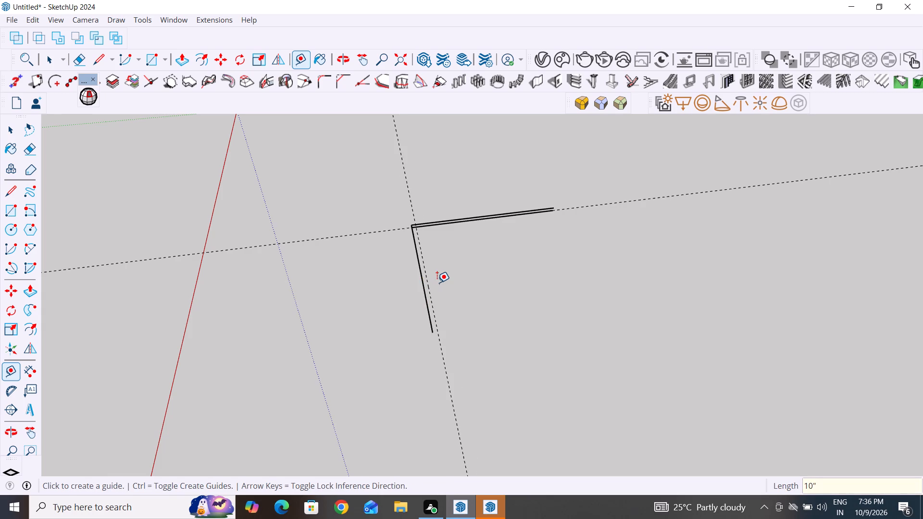
Draw the inner wall line about 30' long on the new guide, starting where it crosses the second line.
left_click(10, 190)
middle_click_drag(586, 339, 566, 458)
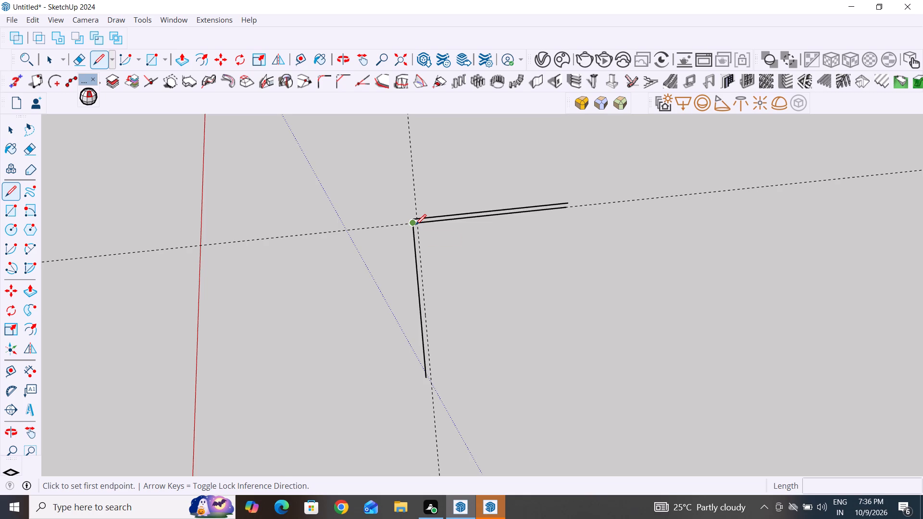
scroll(417, 225, "up", 6)
left_click(417, 223)
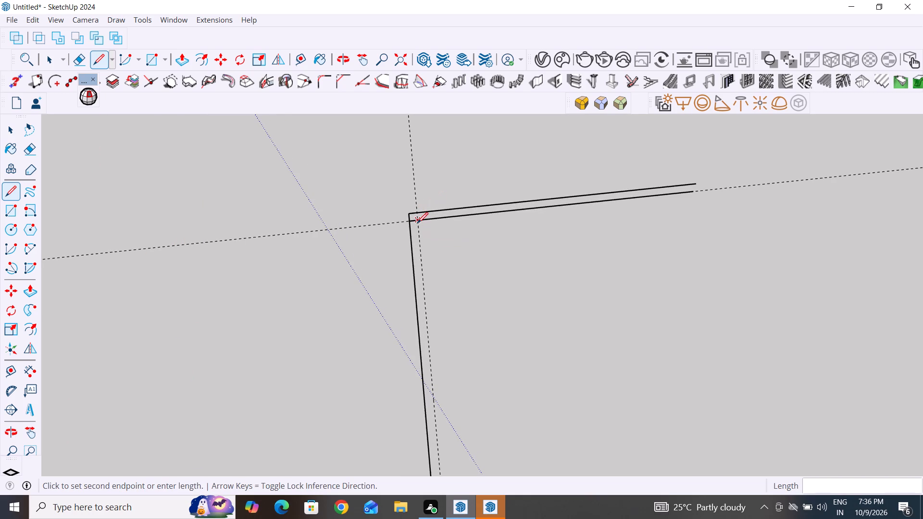
scroll(417, 223, "down", 5)
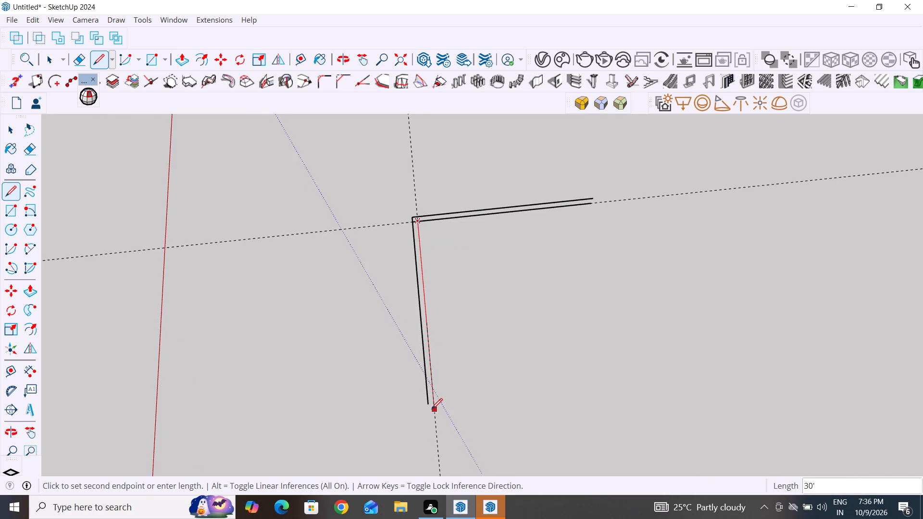
left_click(434, 412)
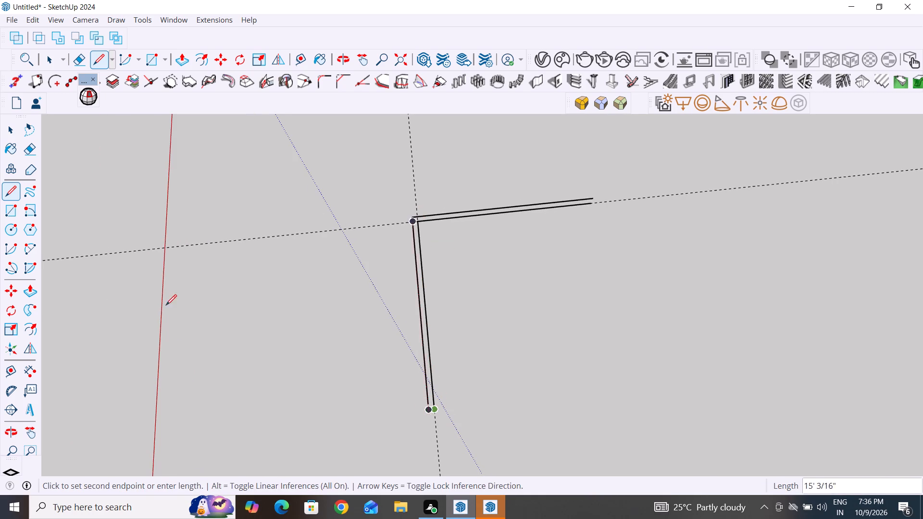
left_click(10, 129)
Close the open end of the 30' wall with a 10" line from the outer line's endpoint to the inner line.
left_click(16, 191)
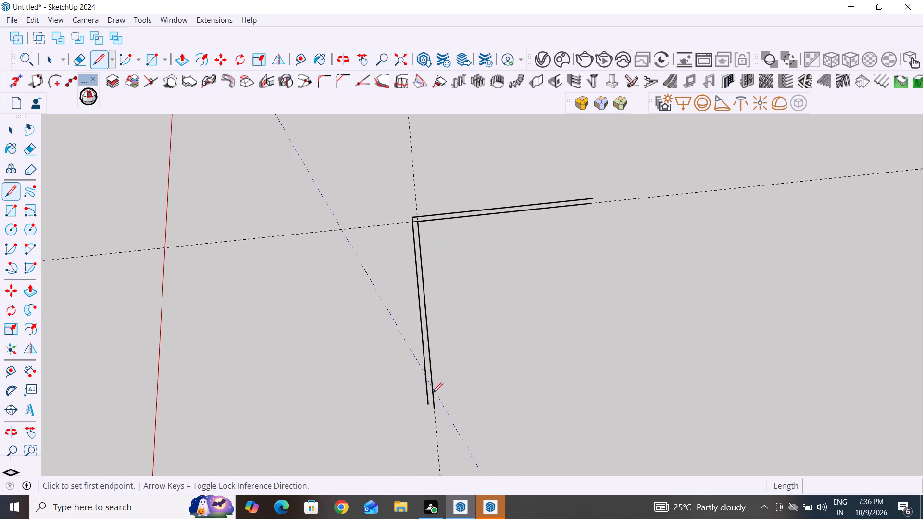
scroll(436, 418, "up", 6)
left_click(424, 392)
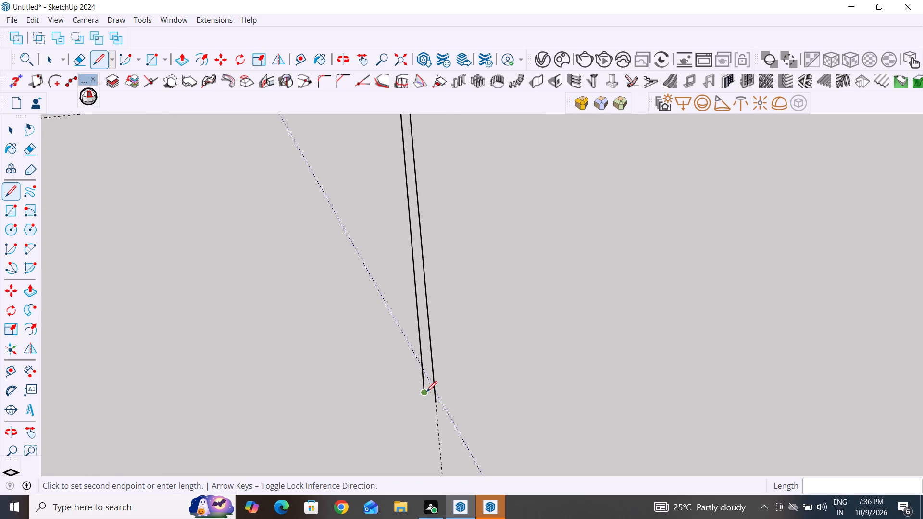
left_click(435, 392)
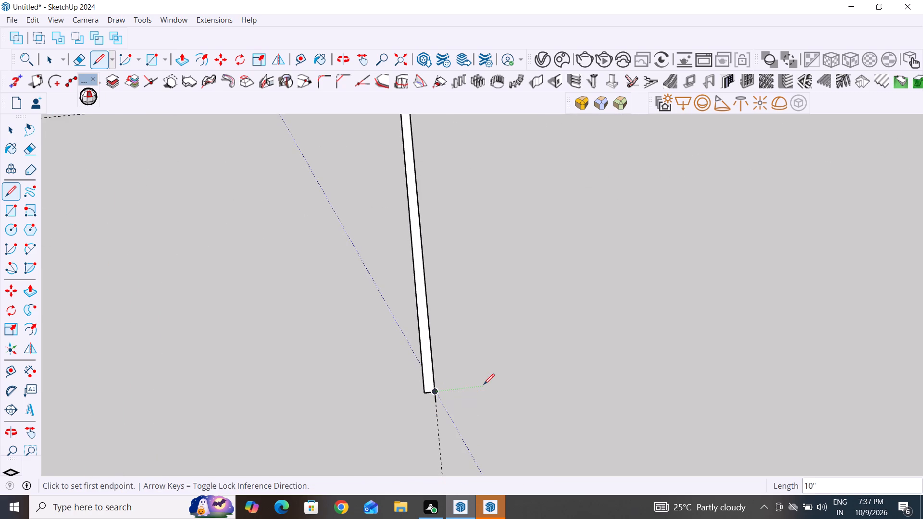
key("Escape")
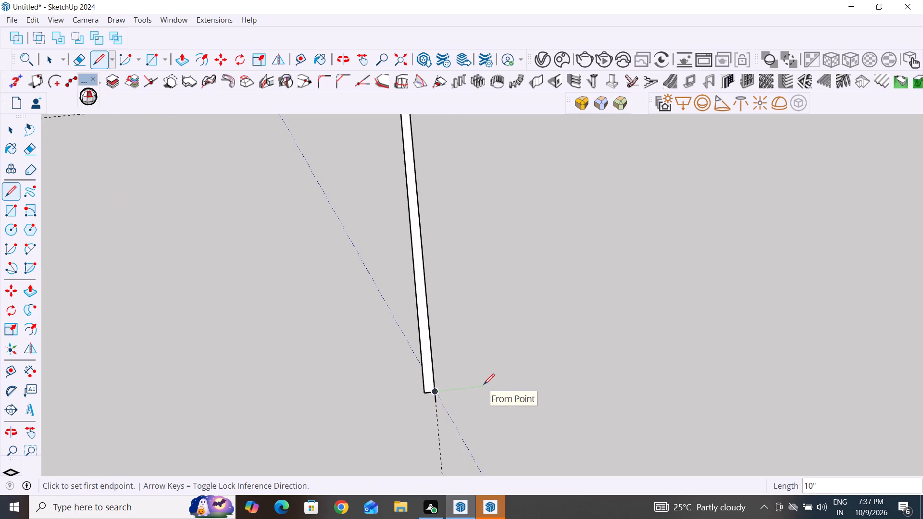
left_click(12, 132)
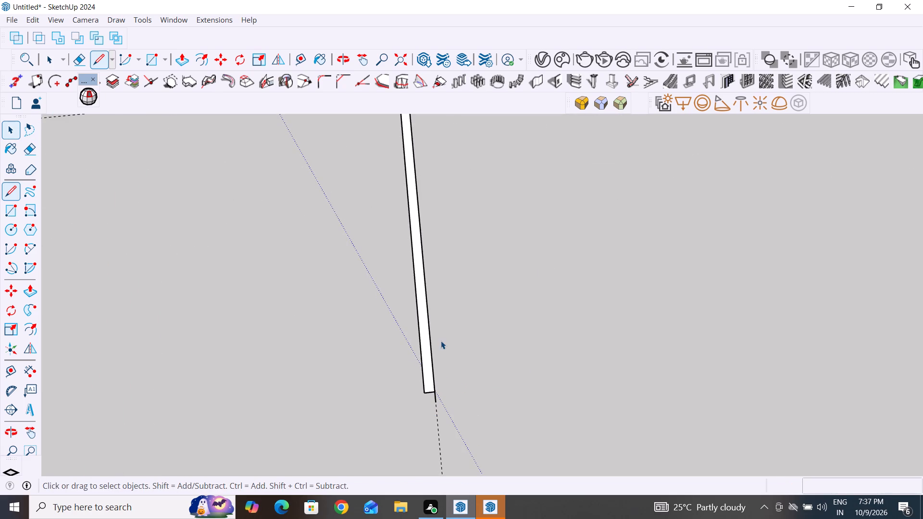
scroll(452, 365, "down", 5)
middle_click_drag(489, 392, 454, 402)
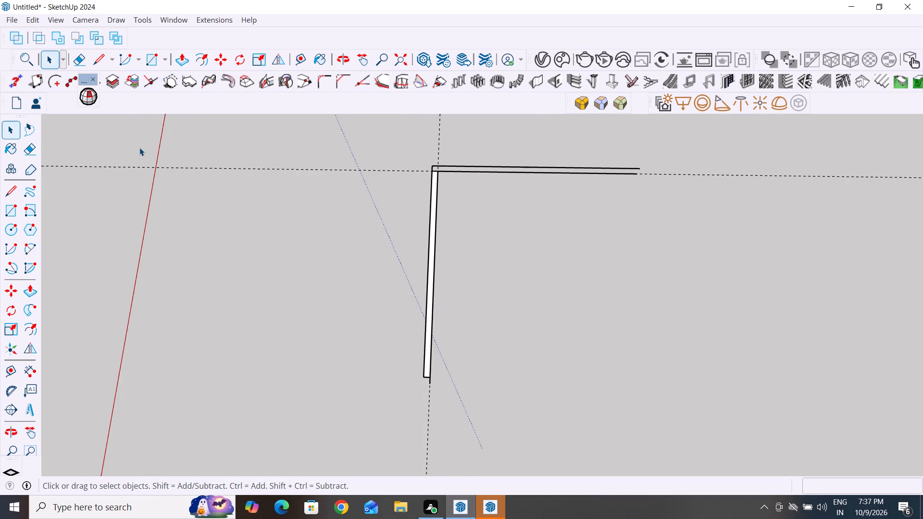
Create two guides for the opposite wall: one 30' from the closed wall's inner line, another 10" farther outward.
left_click(13, 370)
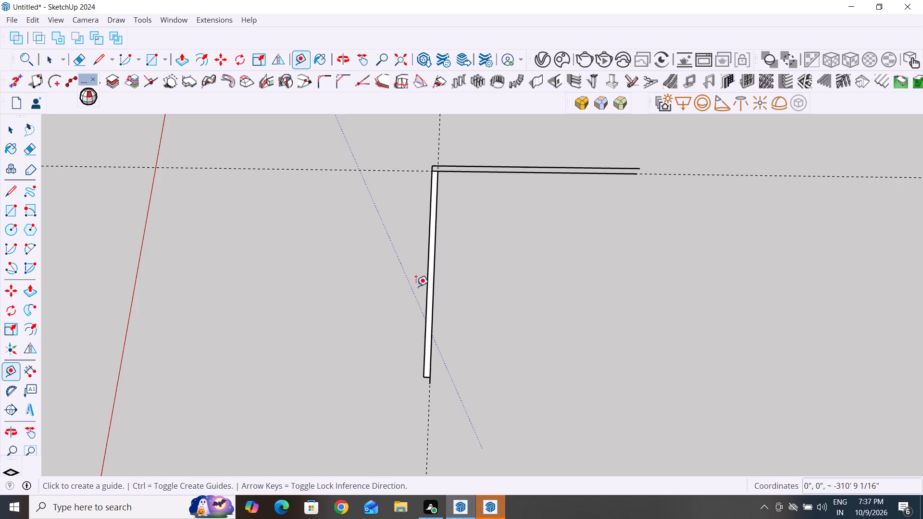
left_click(437, 208)
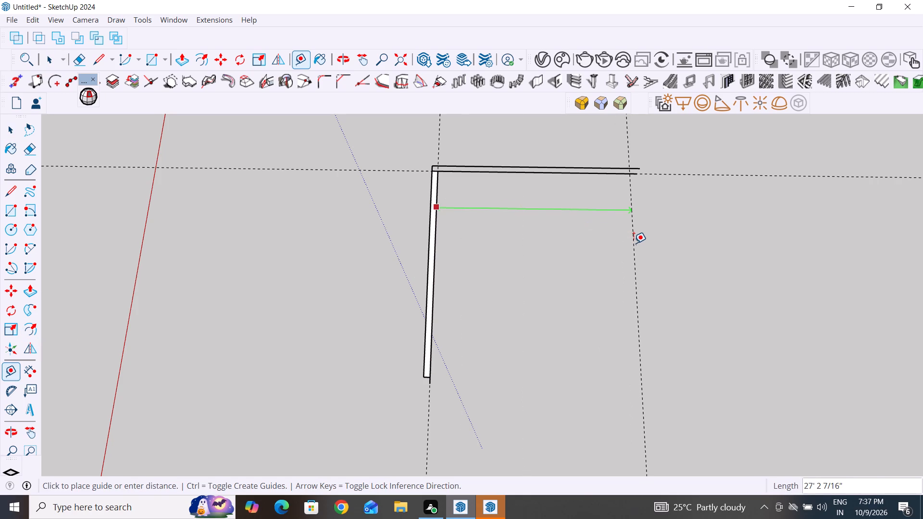
type("30")
key("apostrophe")
key("Return")
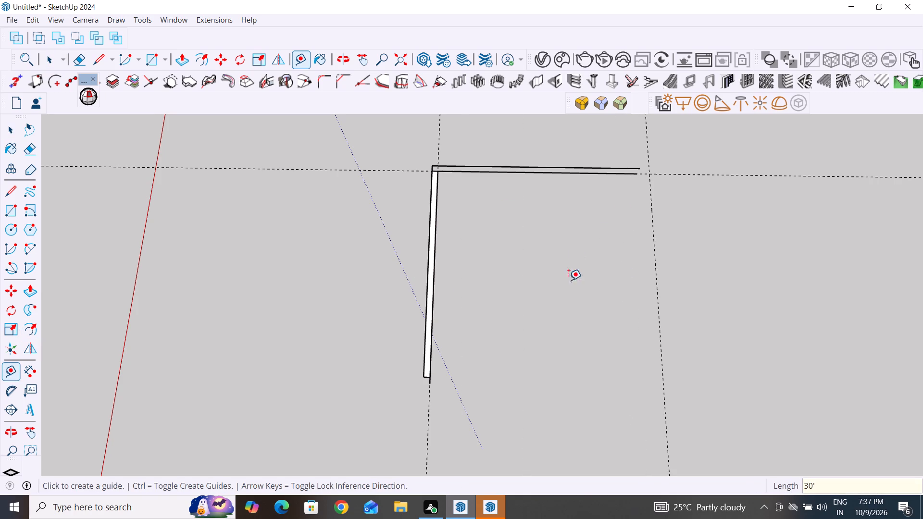
left_click(657, 259)
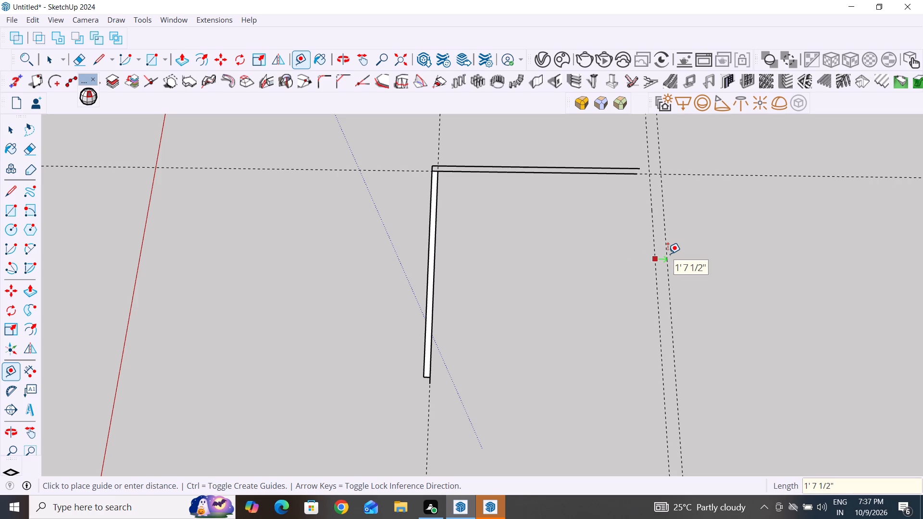
type("10")
key("shift+quotedbl")
key("Return")
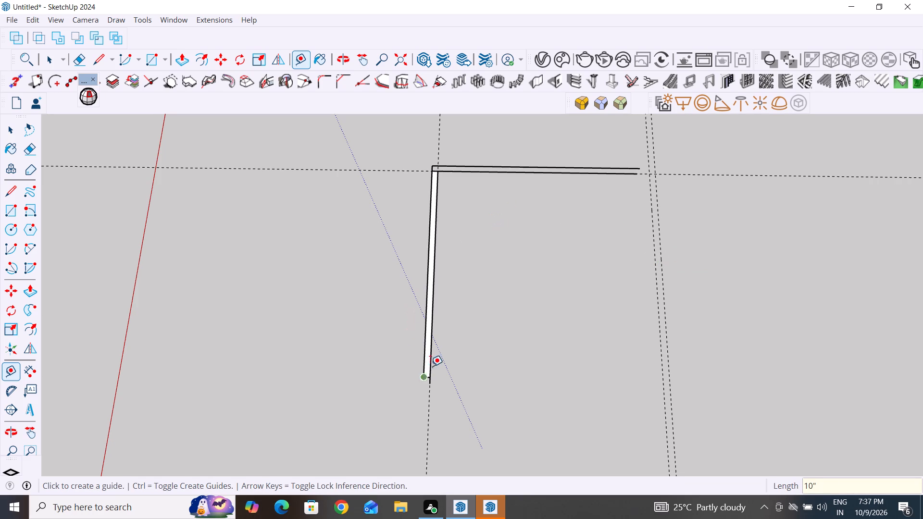
Create two guides for the fourth wall: one 30' from the open wall's inner line, another 10" farther outward.
left_click(485, 173)
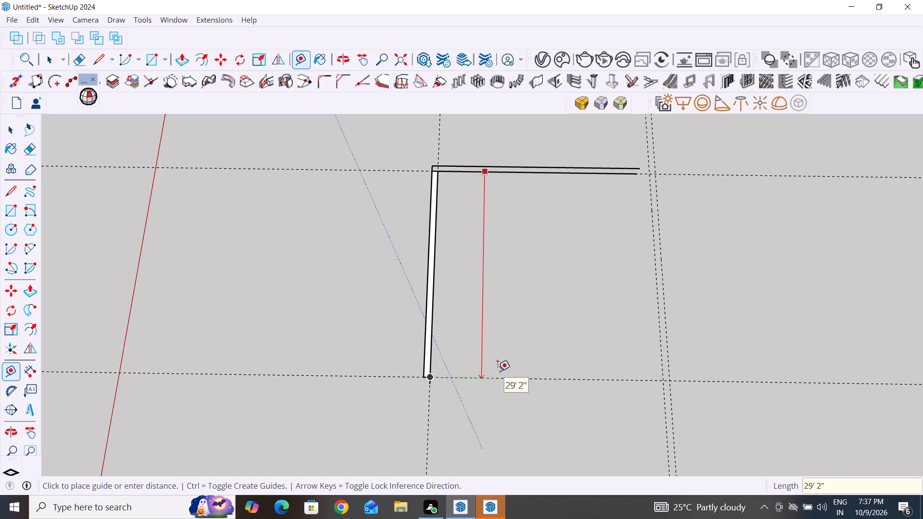
key("1")
key("BackSpace")
type("30")
key("apostrophe")
key("Return")
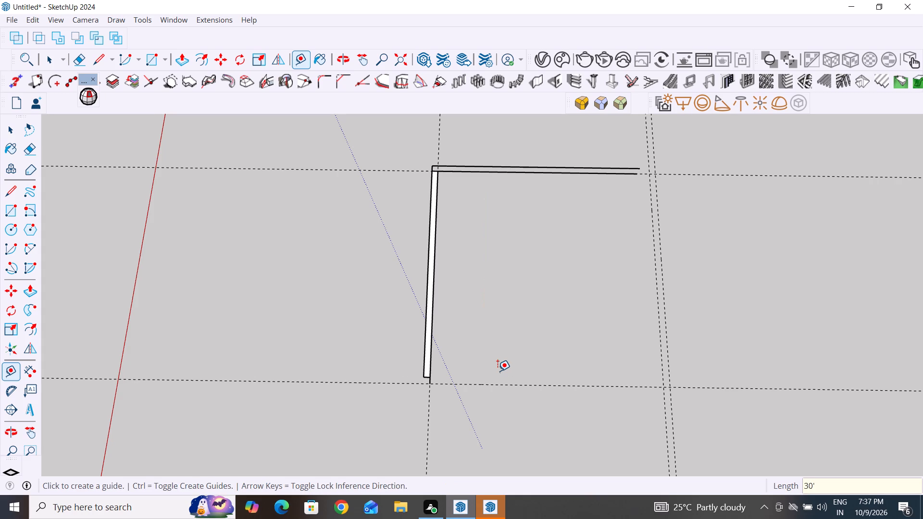
left_click(526, 383)
type("10")
key("shift+quotedbl")
key("Return")
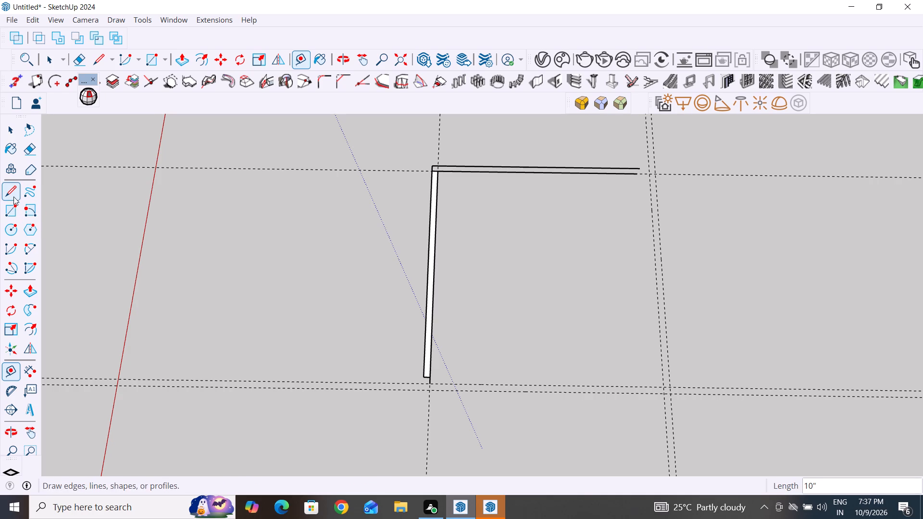
Extend the closed wall's outer edge 1' 8" to the outermost guide and continue the outline along it to the opposite wall's outer guide.
left_click(19, 191)
scroll(432, 395, "up", 11)
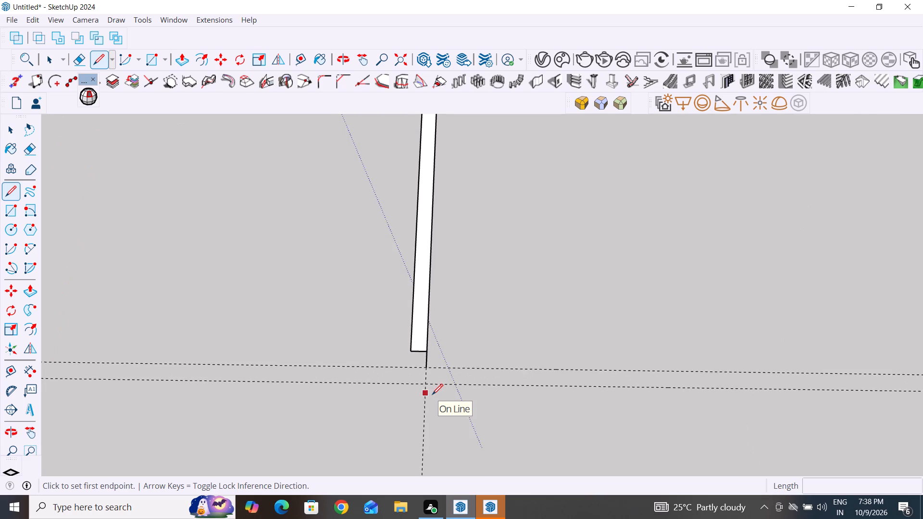
scroll(432, 395, "up", 3)
left_click(396, 322)
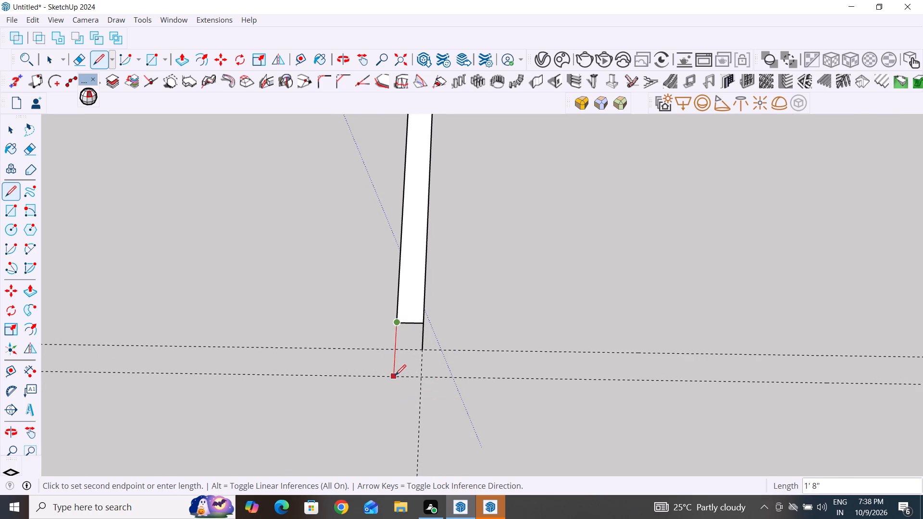
left_click(395, 375)
scroll(395, 375, "down", 17)
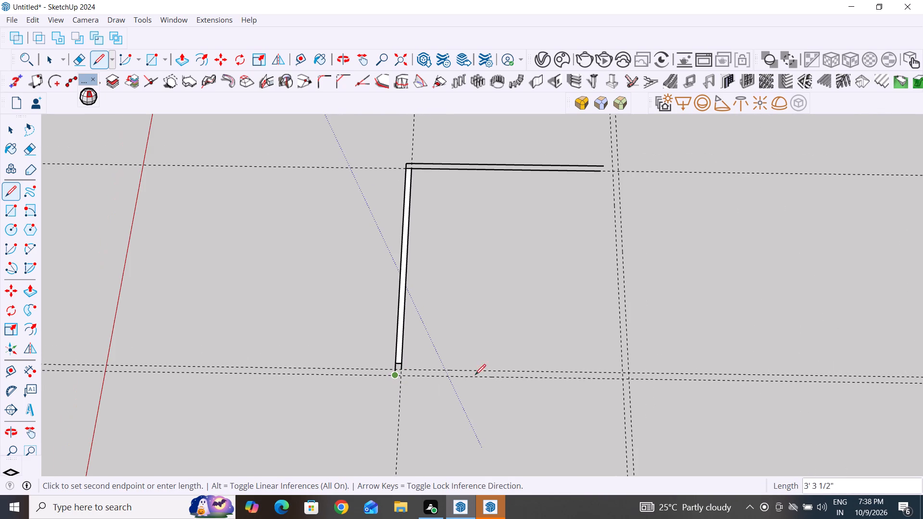
left_click(627, 379)
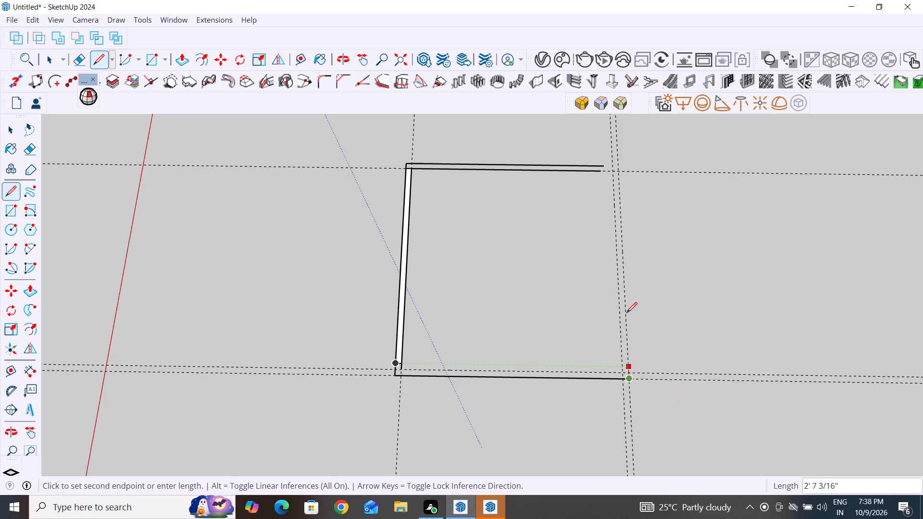
Draw the opposite wall's outer line along its outer guide, about 31' 8" long, up to the open wall's outer line level.
scroll(619, 174, "up", 3)
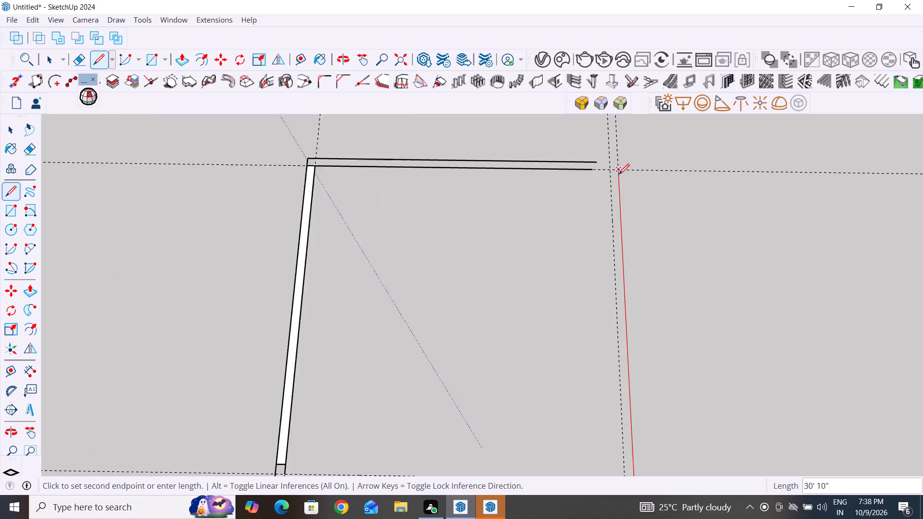
scroll(619, 174, "up", 9)
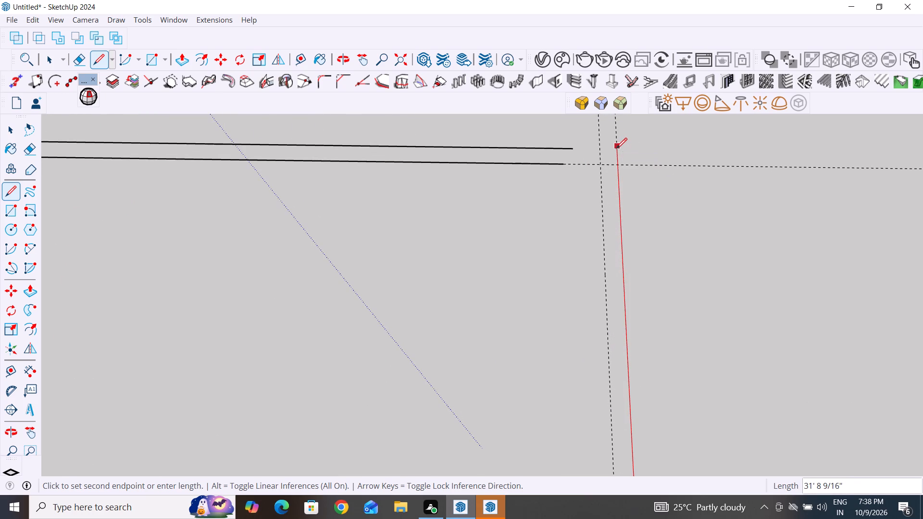
left_click(616, 148)
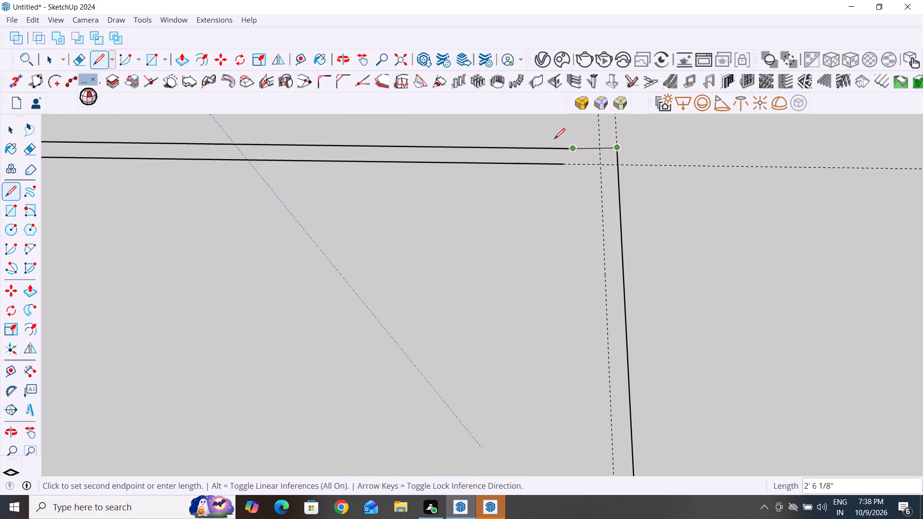
key("Escape")
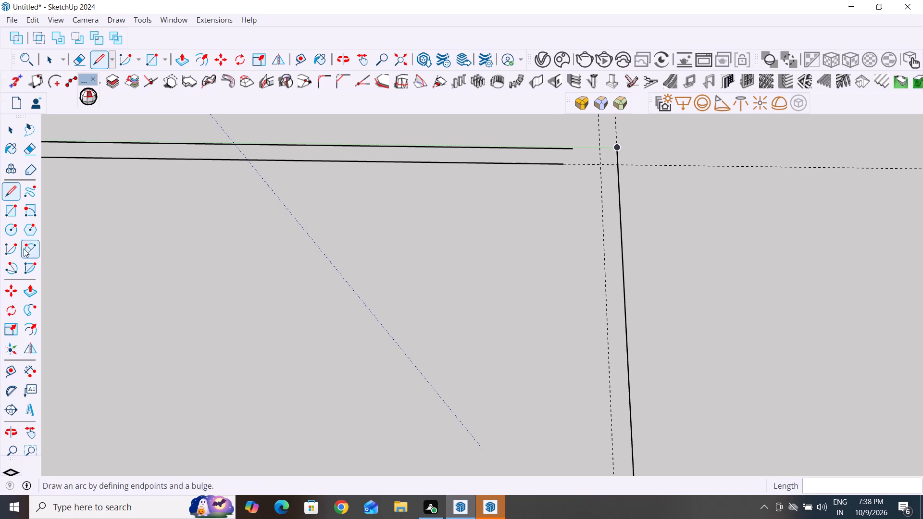
Extend the open wall's outer line about 3' 5" so it crosses the opposite wall's outer line.
left_click(17, 194)
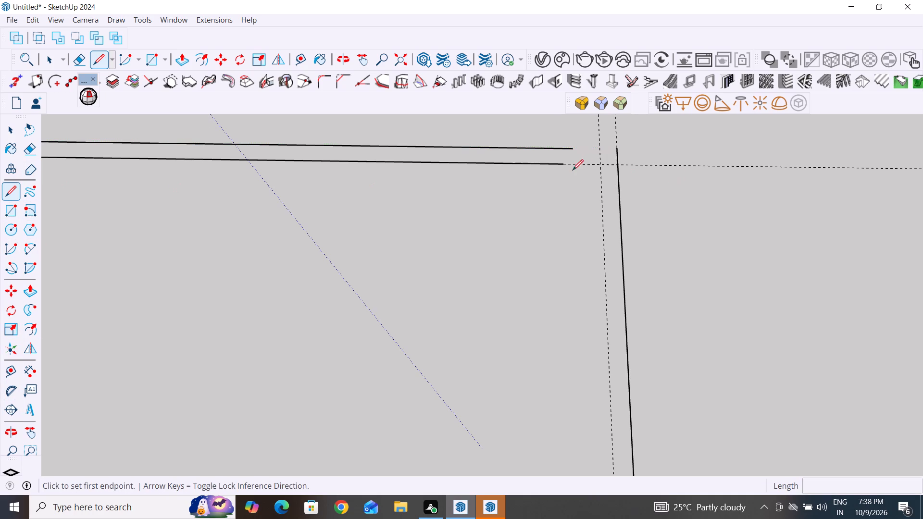
left_click(573, 150)
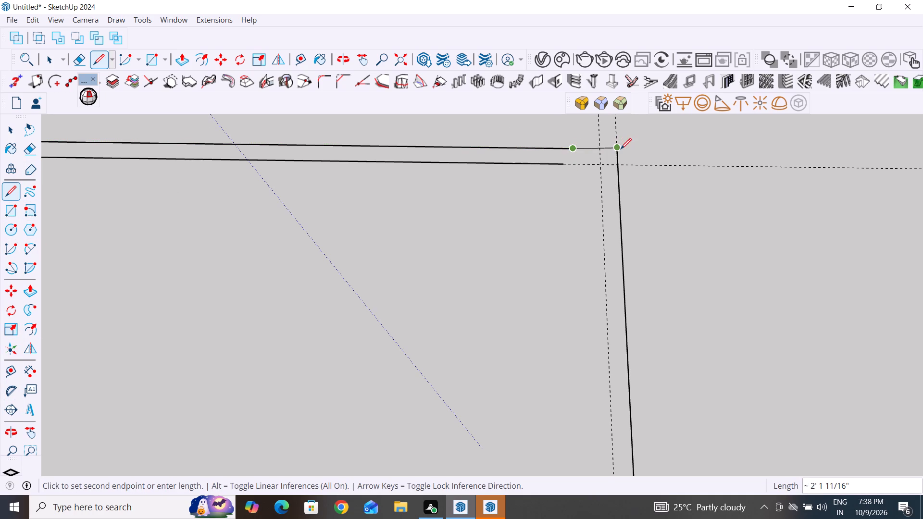
left_click(643, 153)
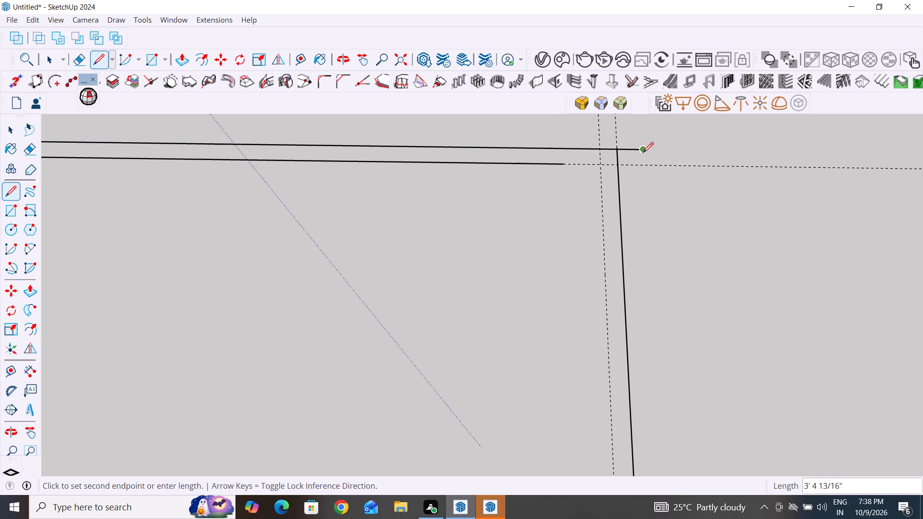
key("Escape")
type("TR")
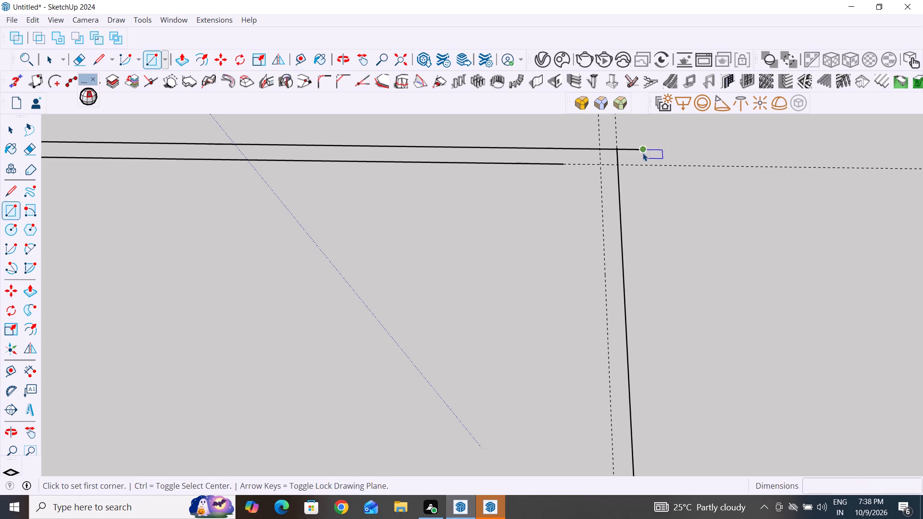
key("space")
key("space")
Erase the opposite wall's outer guide and both line ends that overshoot the new outer corner.
middle_click_drag(683, 162, 682, 294)
scroll(680, 111, "up", 2)
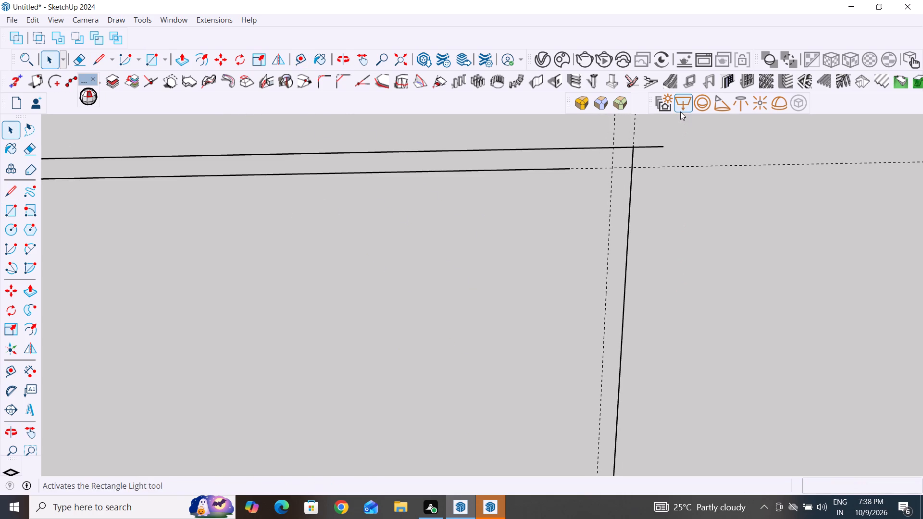
scroll(680, 111, "up", 15)
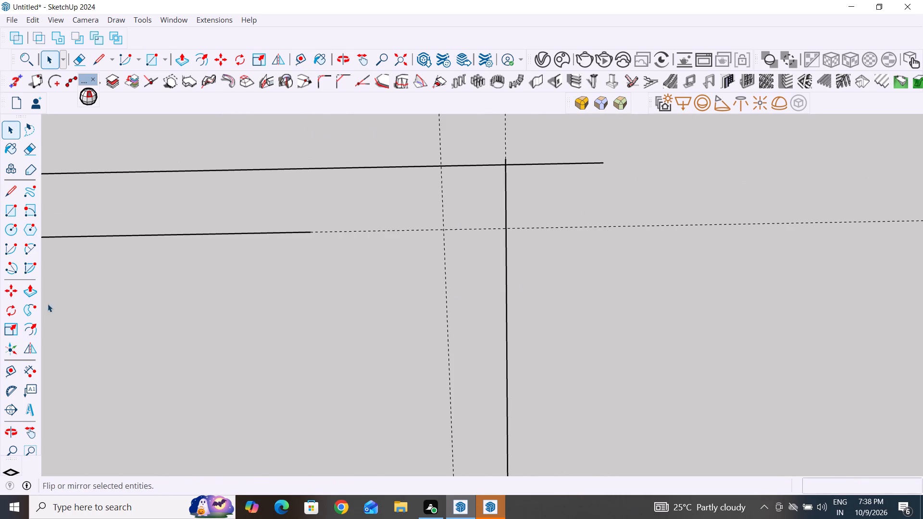
left_click(85, 61)
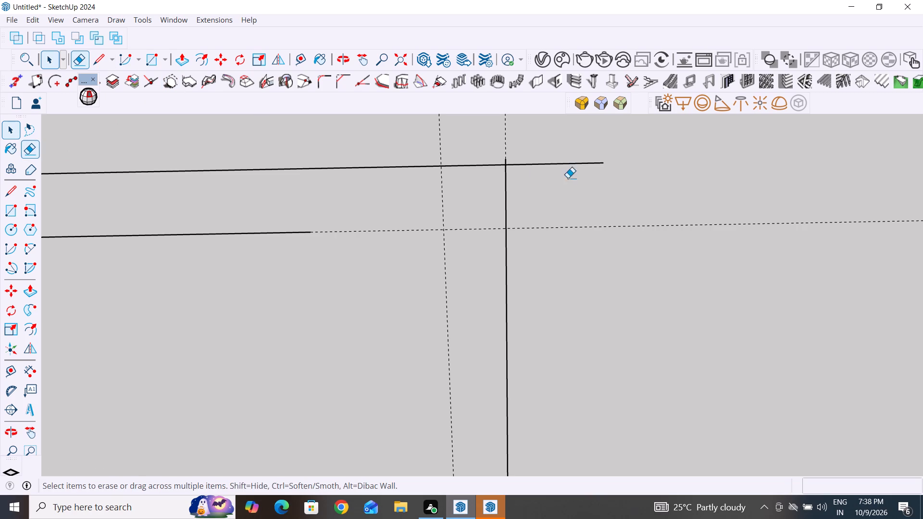
left_click(507, 157)
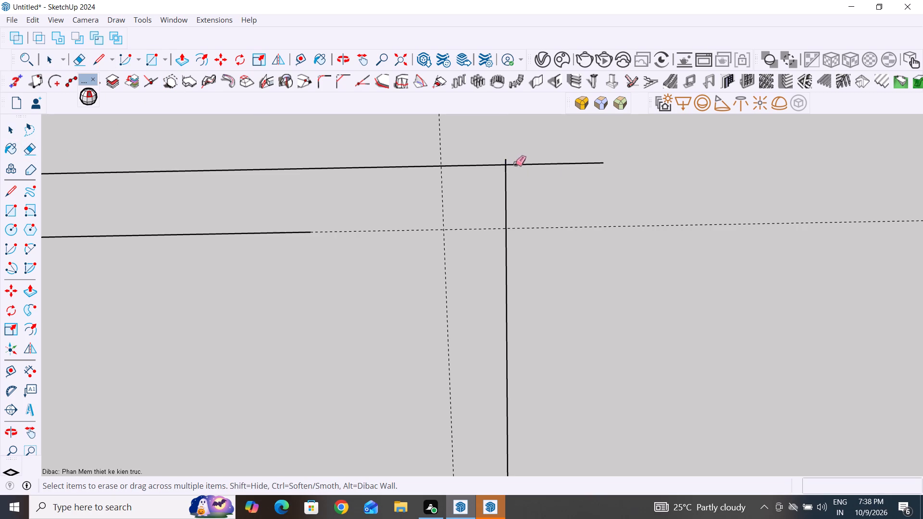
left_click(515, 163)
left_click(507, 159)
Extend the open wall's inner line along its guide to the crossing with the opposite wall's inner guide.
scroll(536, 257, "down", 5)
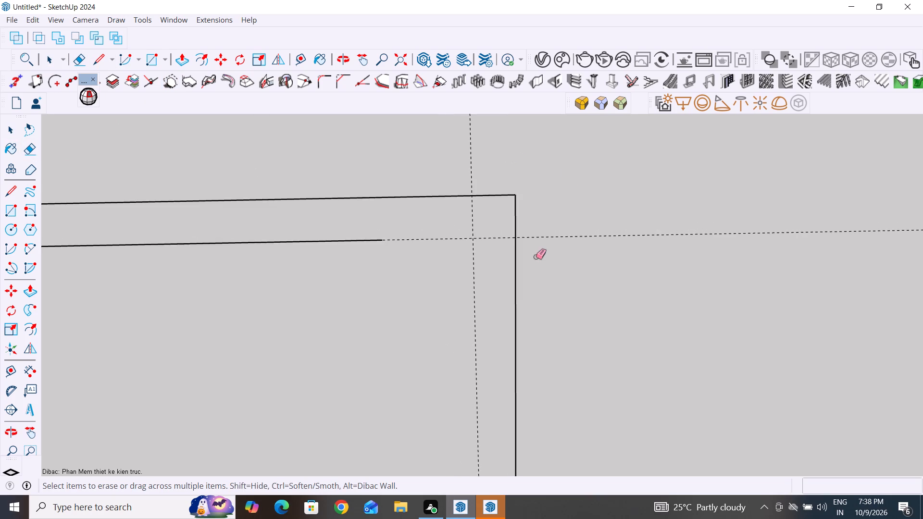
scroll(536, 257, "down", 6)
left_click(10, 181)
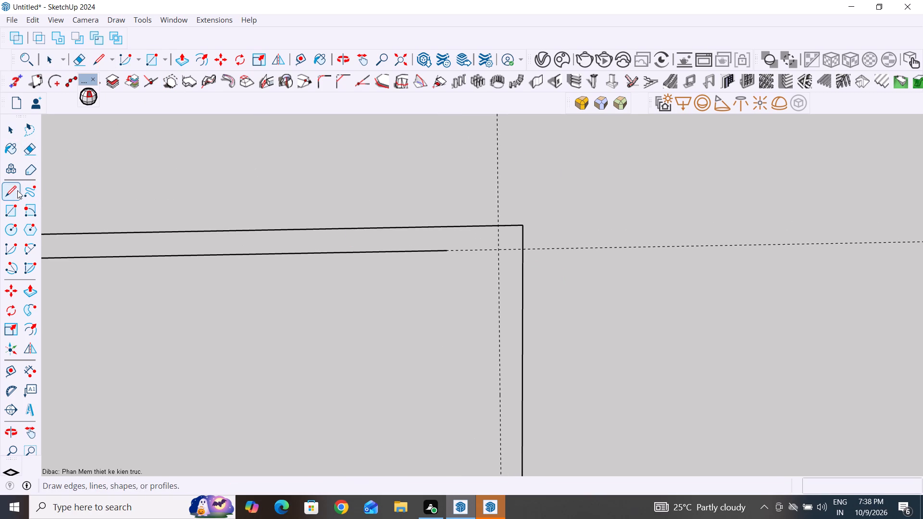
left_click(11, 188)
left_click(446, 250)
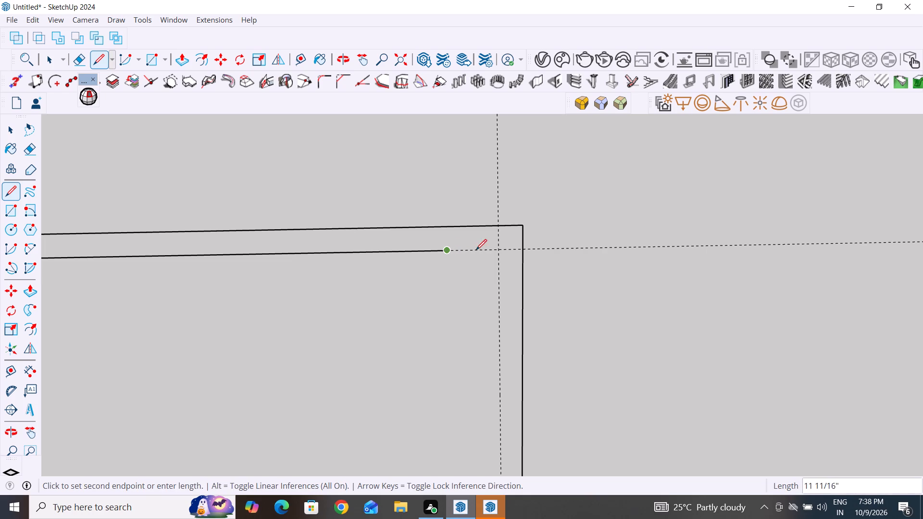
left_click(497, 248)
Draw the two remaining 30' inner wall lines along the inner guides, closing the inner outline at the first wall.
scroll(500, 272, "down", 16)
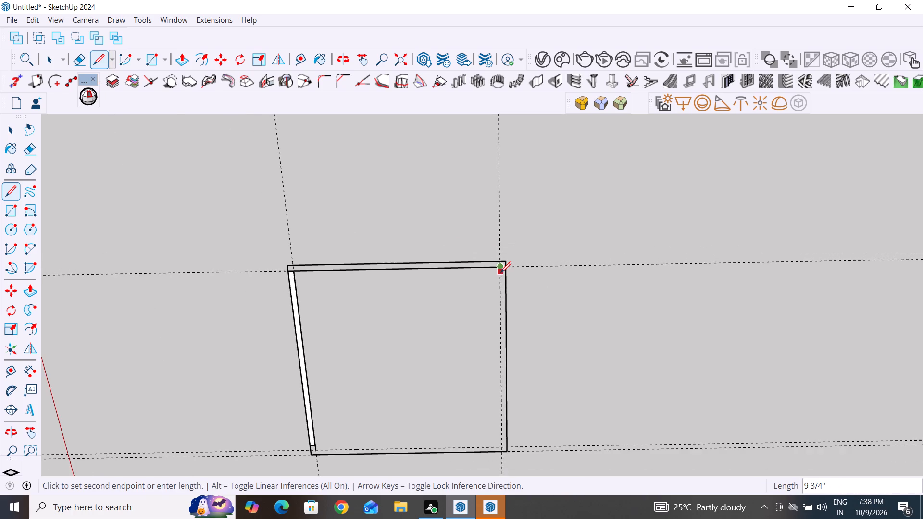
middle_click_drag(500, 272, 541, 81)
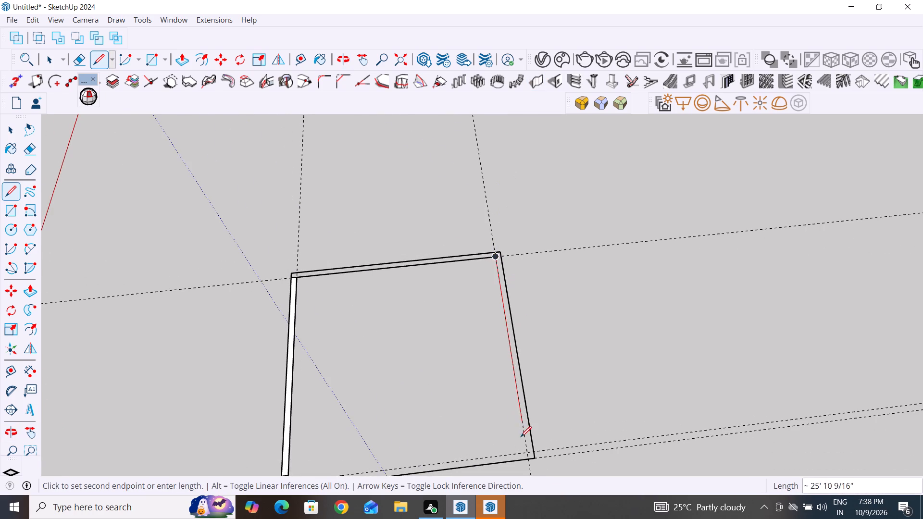
left_click(525, 453)
scroll(648, 364, "down", 4)
middle_click_drag(648, 364, 649, 301)
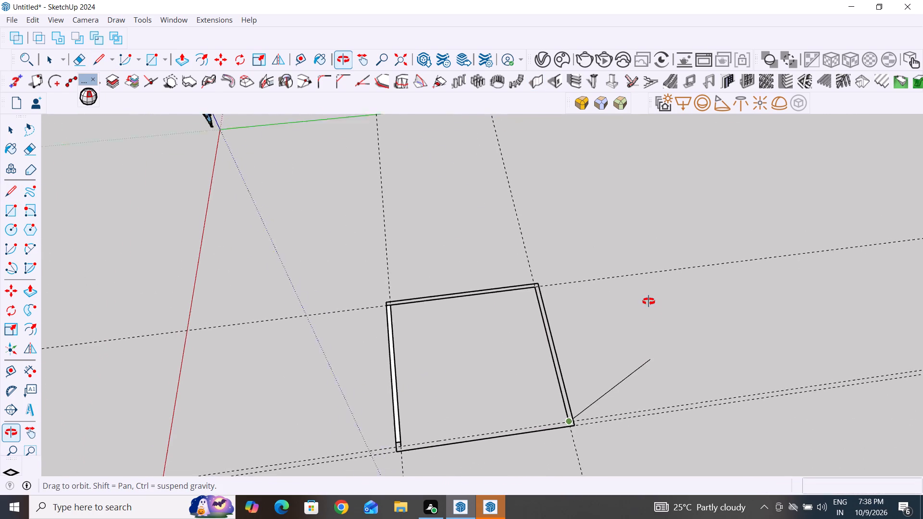
middle_click_drag(649, 301, 649, 293)
scroll(395, 438, "up", 9)
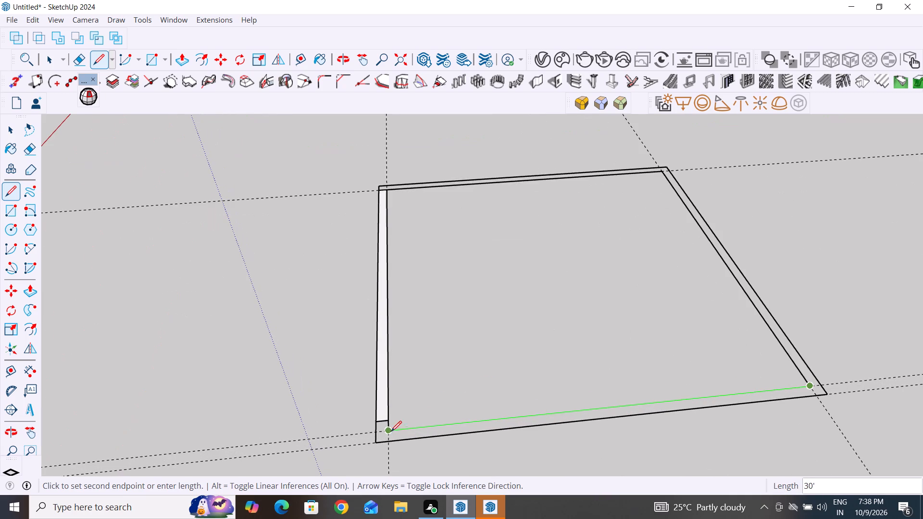
left_click(387, 429)
Delete the face inside the inner outline, keeping only the wall-thickness band.
left_click(12, 126)
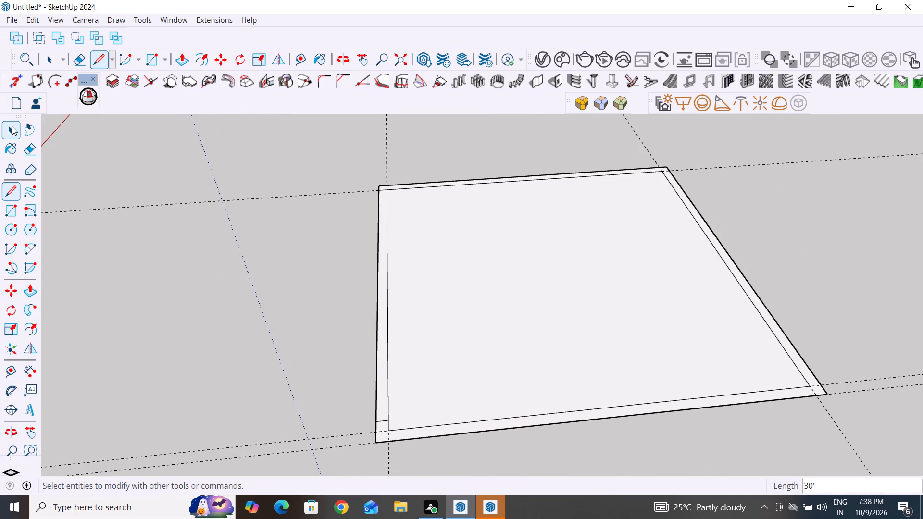
left_click(615, 318)
key("Delete")
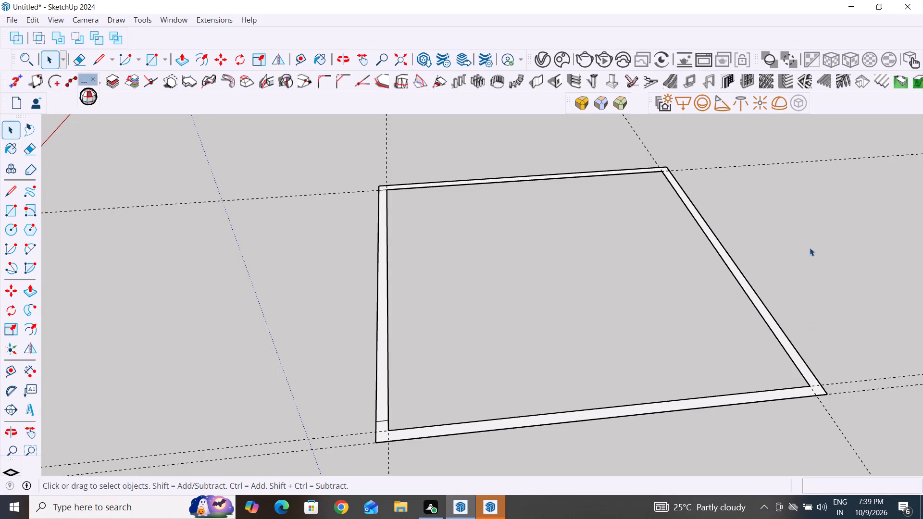
key("Escape")
Delete the stray short line crossing the wall band near the outline's corner.
scroll(367, 448, "up", 9)
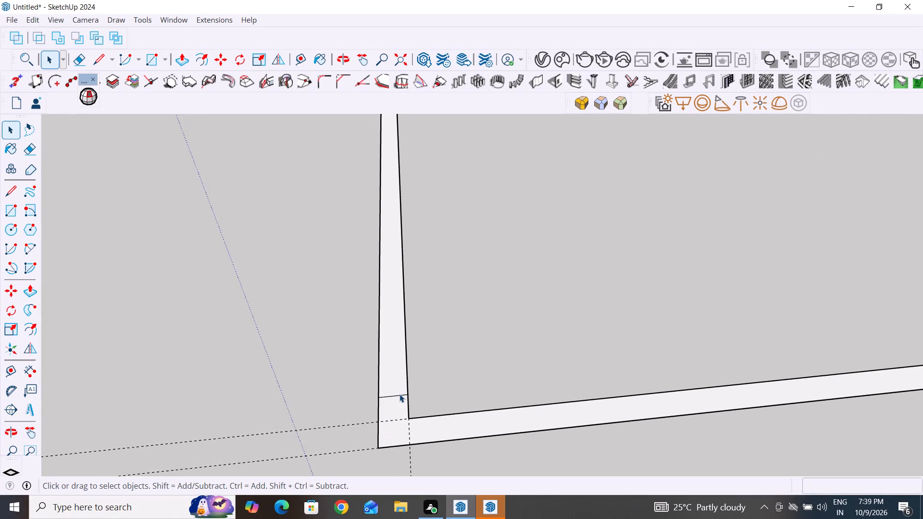
left_click(399, 394)
left_click(399, 395)
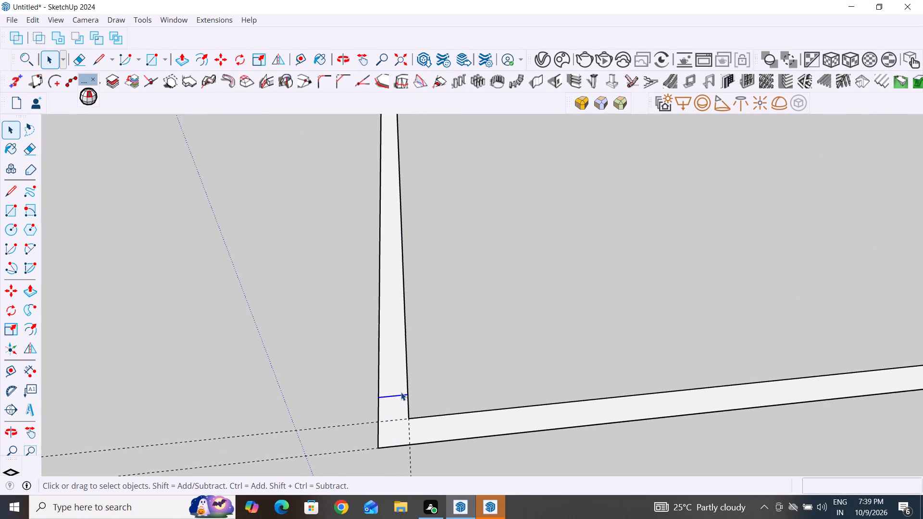
key("Delete")
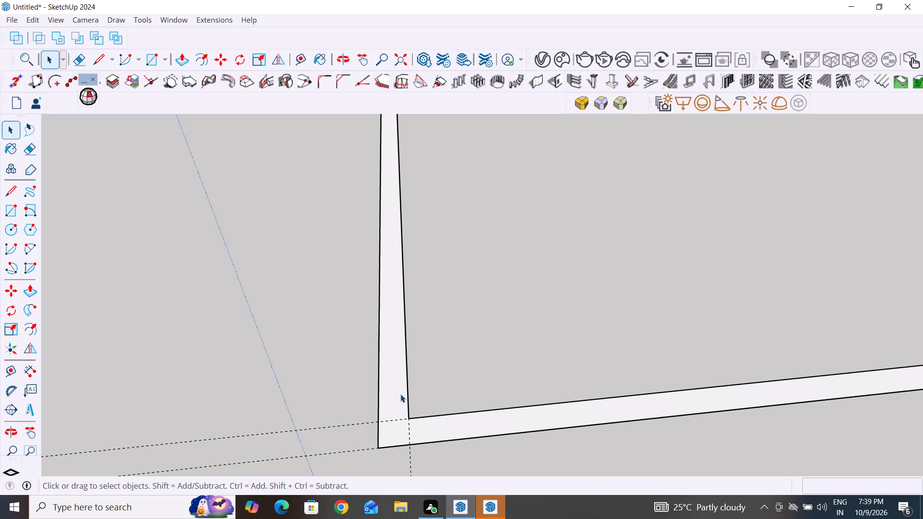
Draw a 30' centre line joining the midpoints of two opposite inner wall lines, dividing the interior in half.
scroll(383, 346, "down", 6)
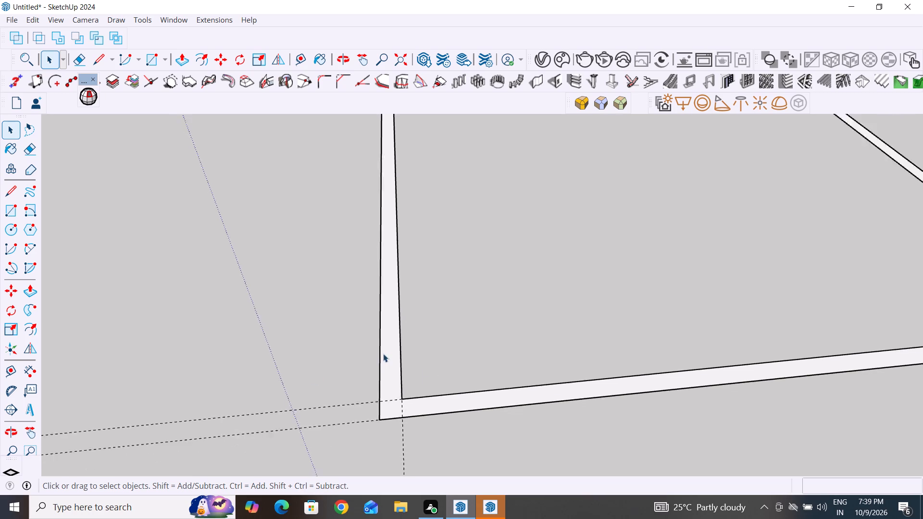
scroll(383, 359, "down", 5)
middle_click_drag(705, 364, 558, 346)
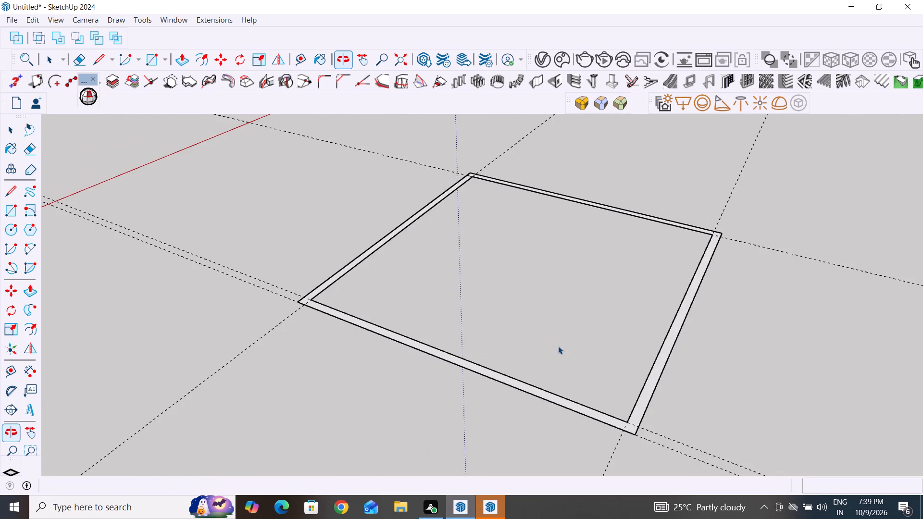
middle_click_drag(698, 308, 720, 420)
scroll(730, 237, "up", 4)
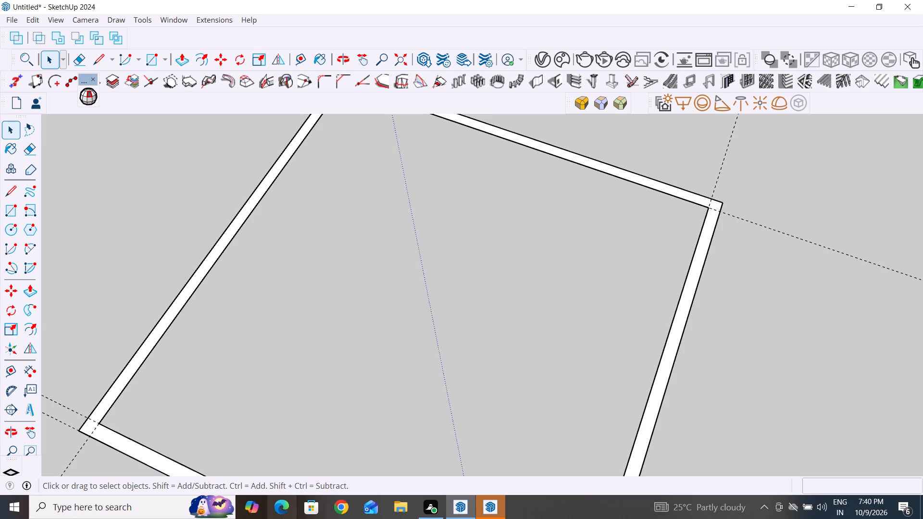
scroll(366, 442, "down", 5)
middle_click_drag(401, 422, 497, 301)
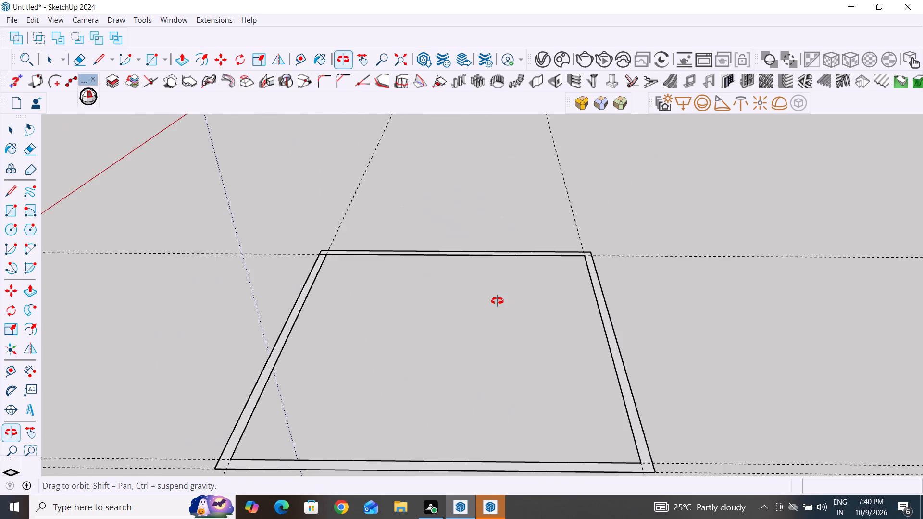
middle_click_drag(497, 301, 497, 314)
scroll(499, 304, "down", 2)
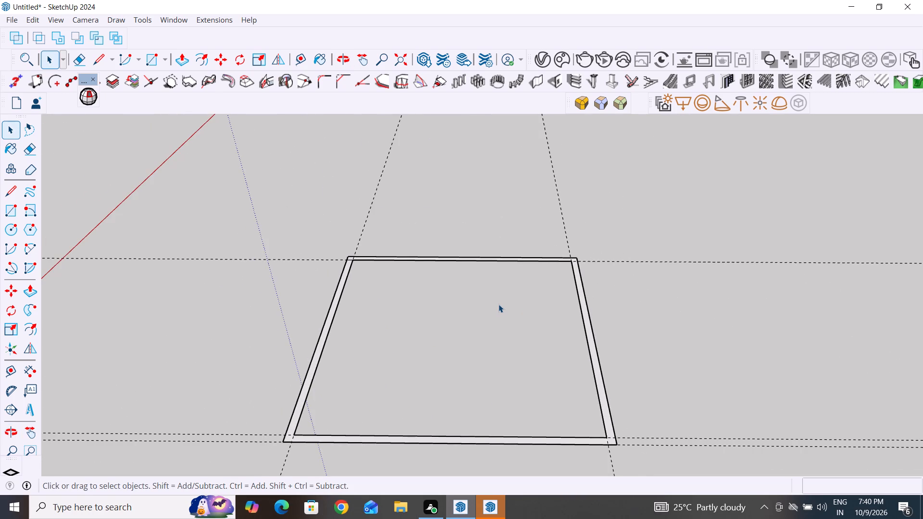
scroll(540, 136, "down", 1)
middle_click_drag(544, 178, 545, 293)
left_click(7, 192)
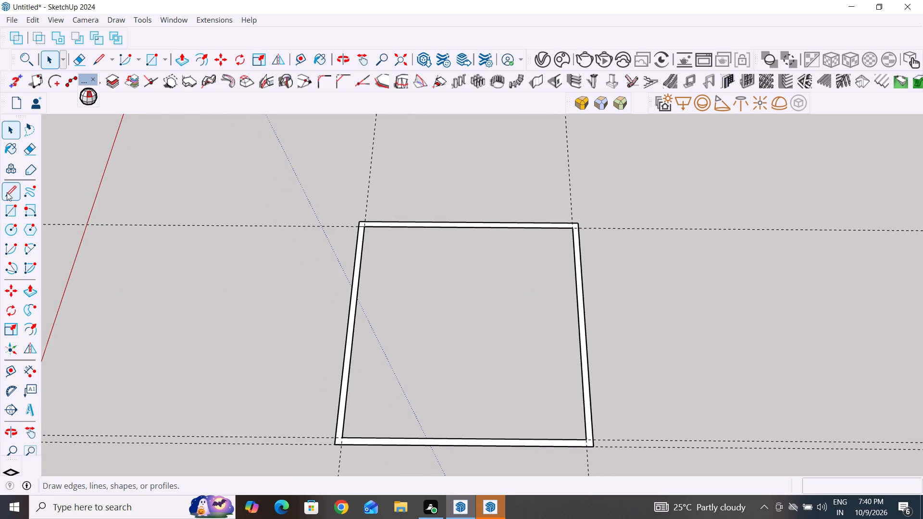
left_click(354, 325)
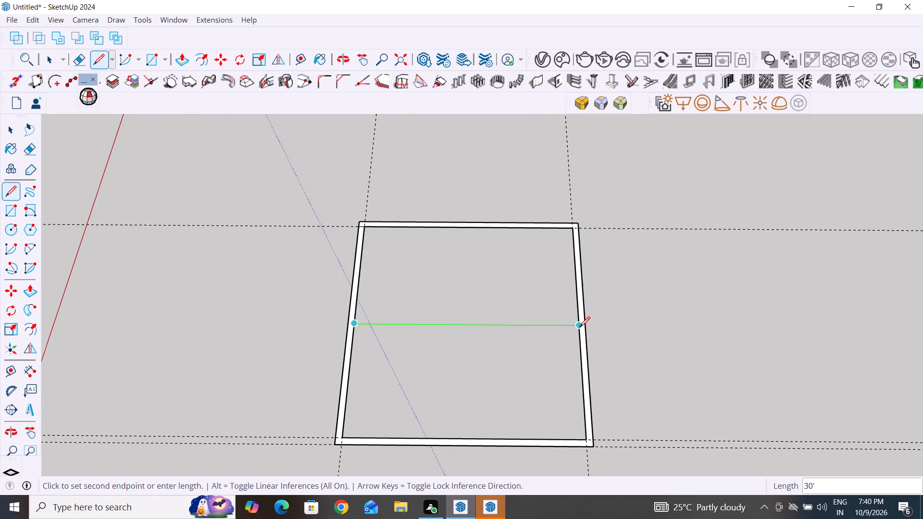
left_click(579, 327)
key("Escape")
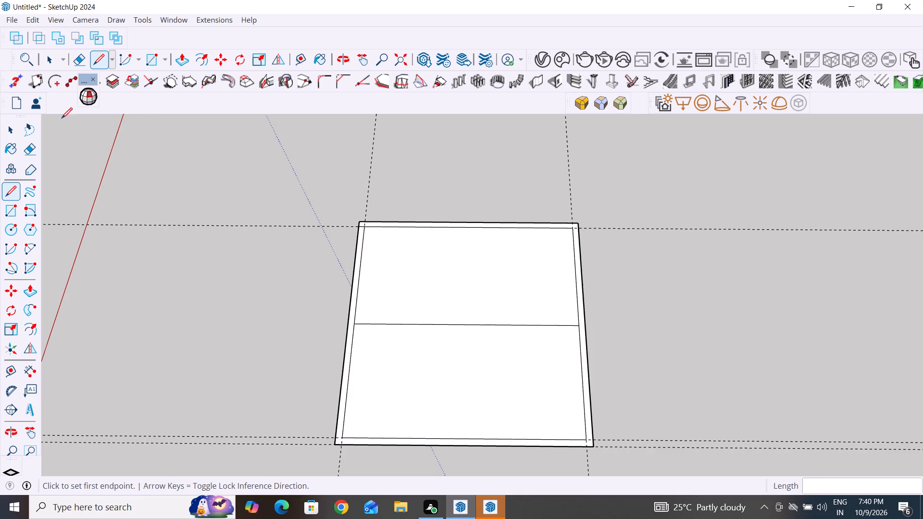
left_click(13, 135)
left_click(223, 293)
Place two parallel guides, one on each side of the centre line, each offset 3' from it.
middle_click_drag(384, 385, 362, 405)
scroll(360, 406, "down", 1)
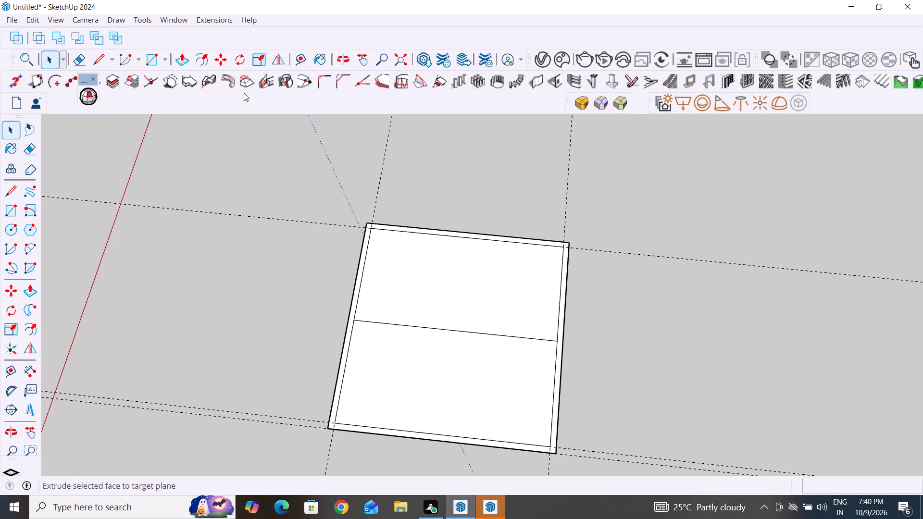
left_click(12, 370)
left_click(437, 329)
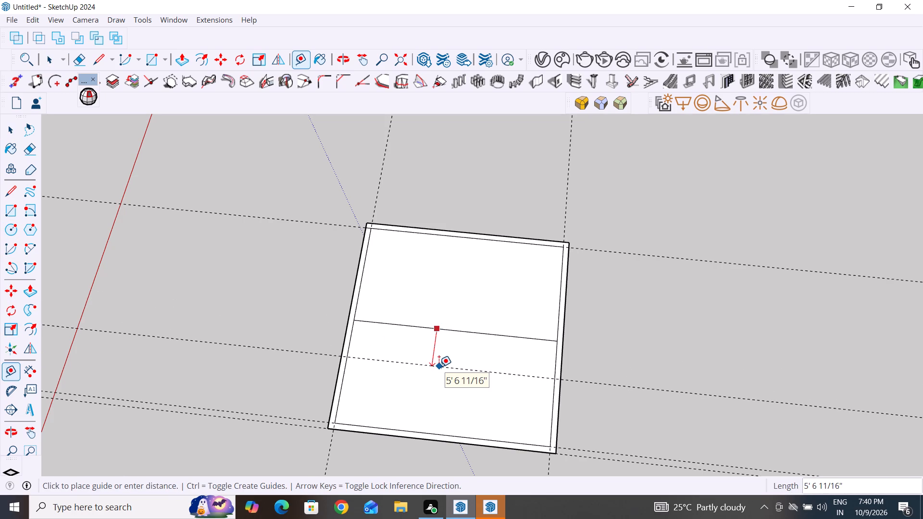
type("3'")
key("Return")
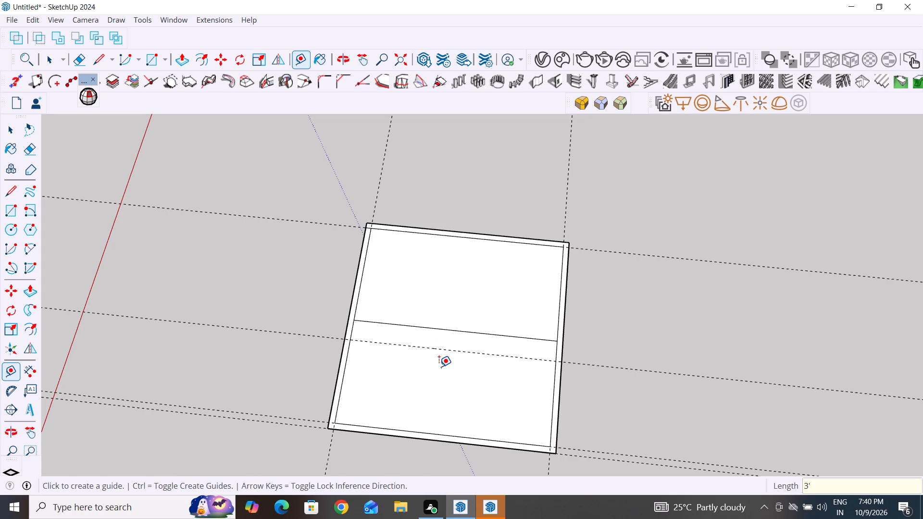
left_click(452, 330)
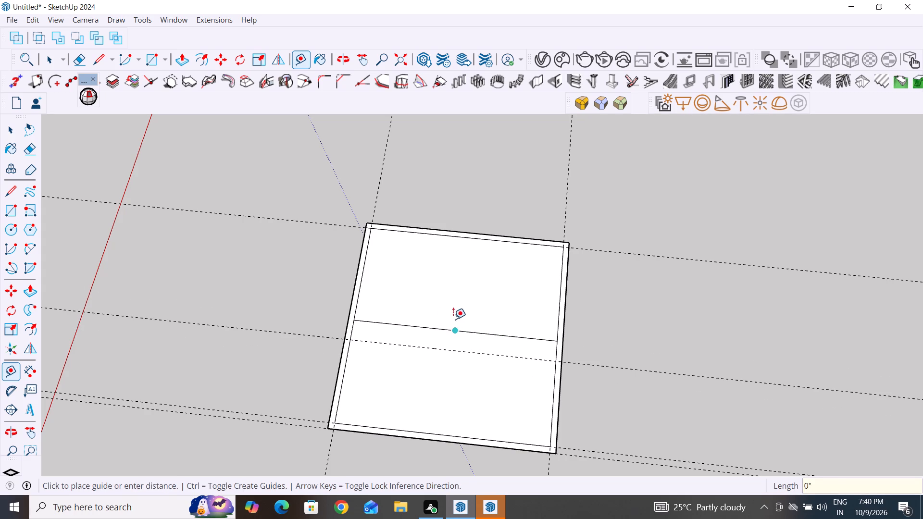
type("3'")
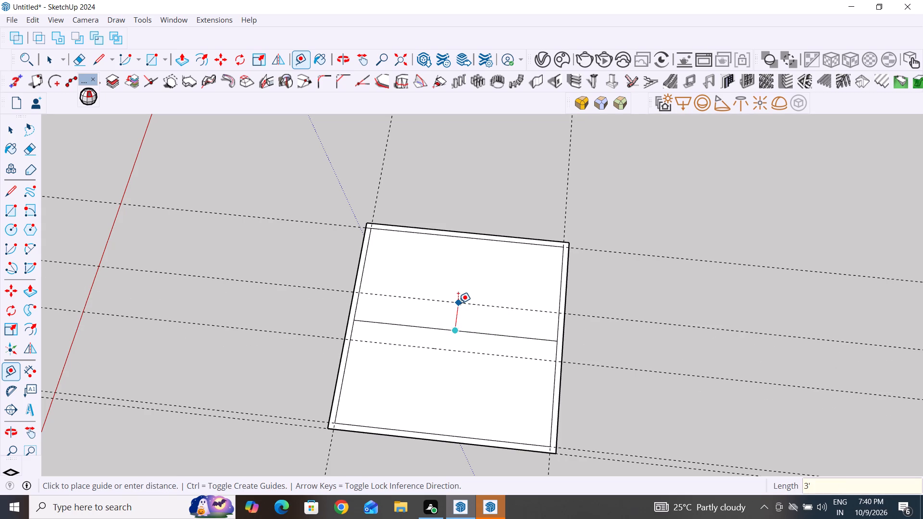
key("Return")
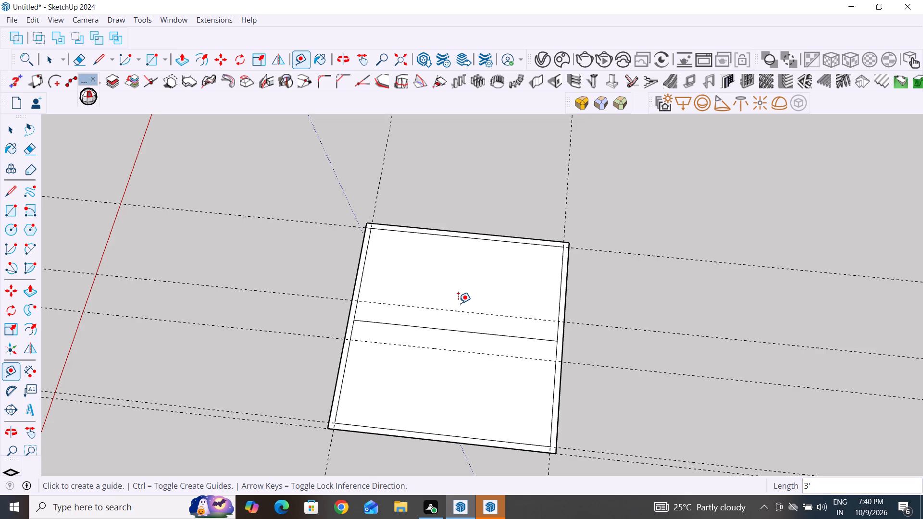
Draw 30' lines along both 3' offset guides, from one inner wall line to the opposite one.
left_click(14, 195)
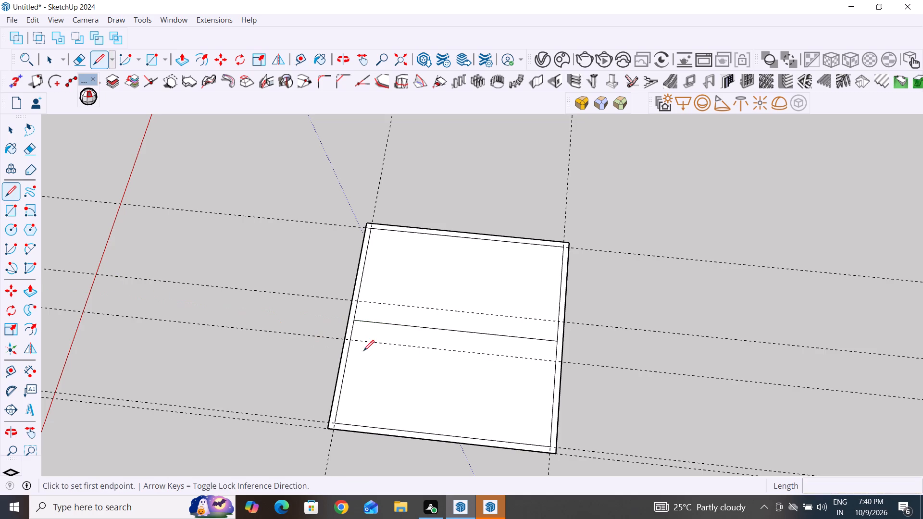
left_click(351, 341)
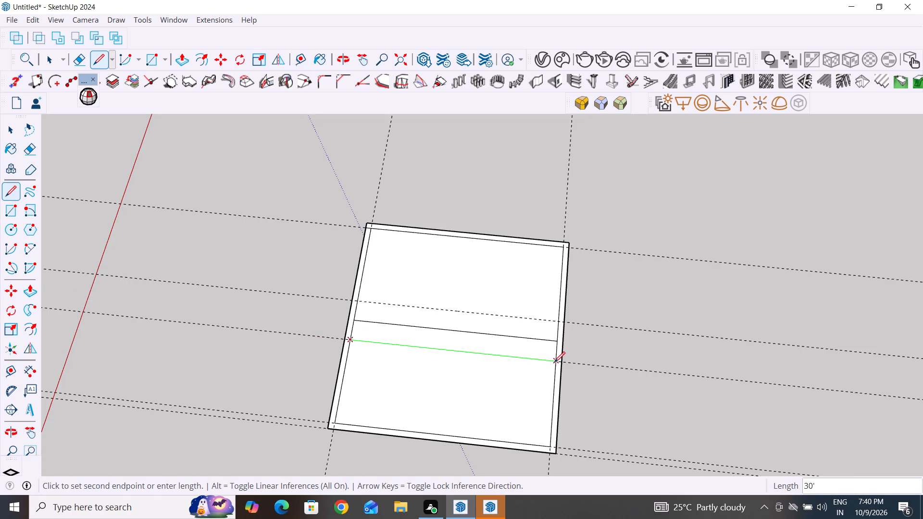
left_click(554, 362)
left_click(11, 131)
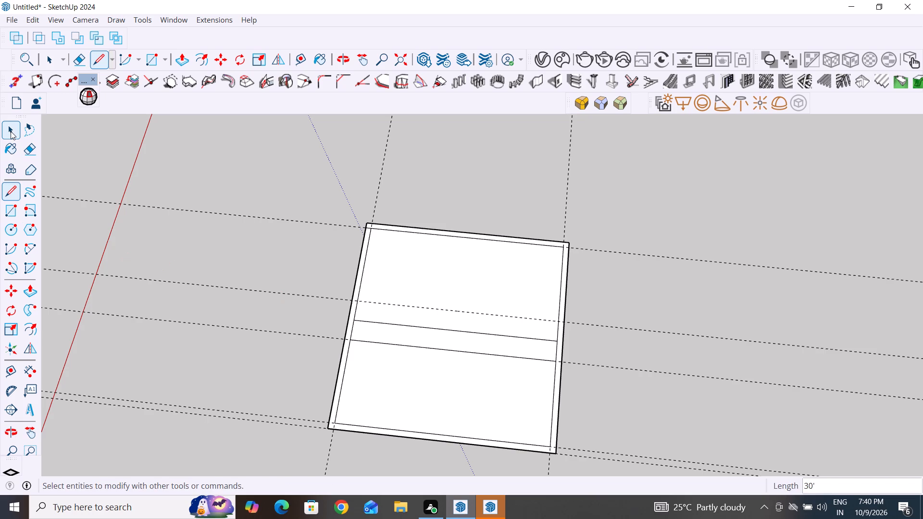
left_click(14, 194)
left_click(357, 302)
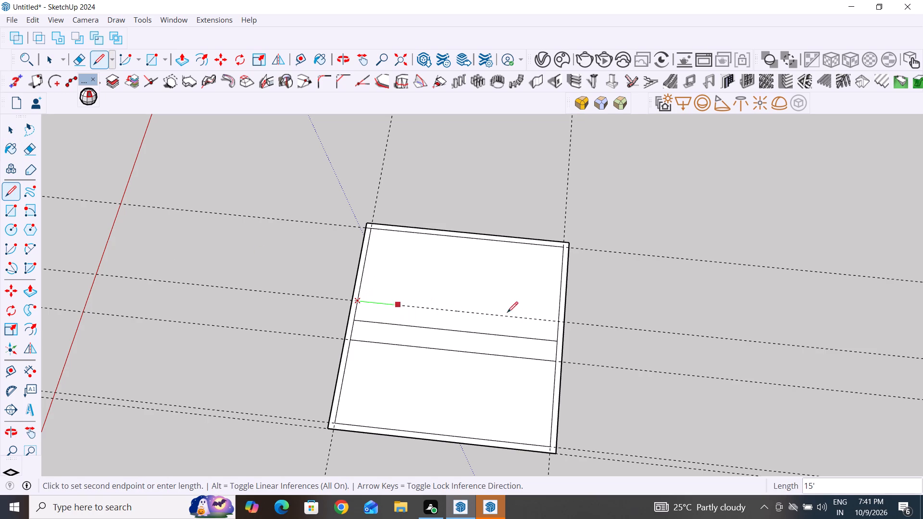
left_click(558, 321)
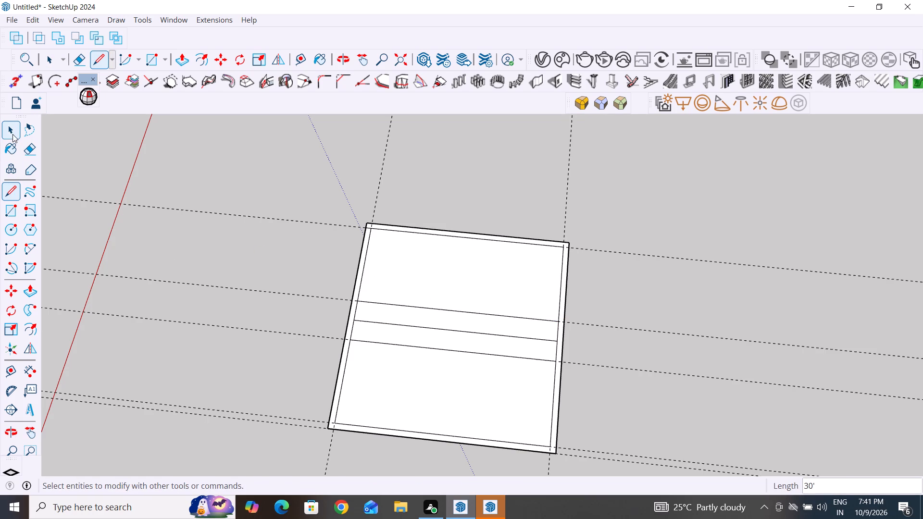
left_click(12, 134)
Place parallel guides 5" outside each of the two lines flanking the centre line, on the sides away from it.
scroll(342, 337, "up", 4)
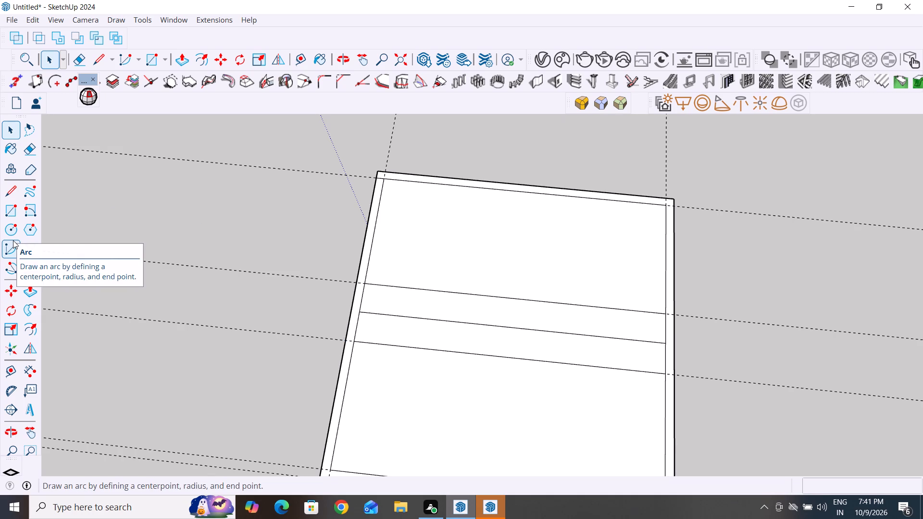
left_click(13, 372)
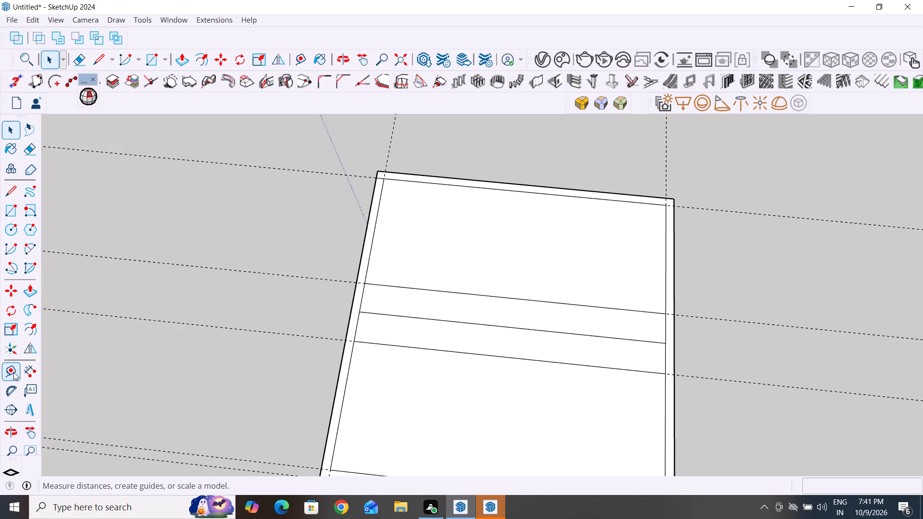
left_click(426, 349)
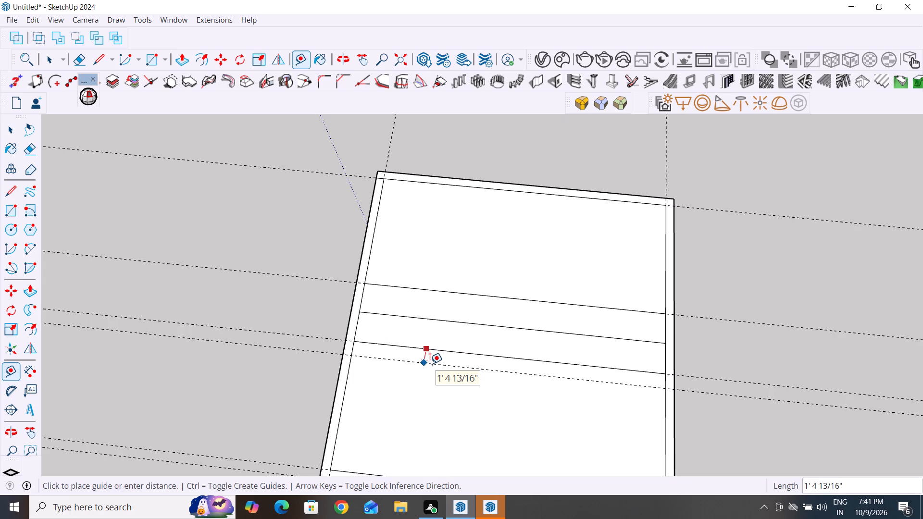
scroll(430, 364, "up", 2)
middle_click_drag(430, 364, 451, 321)
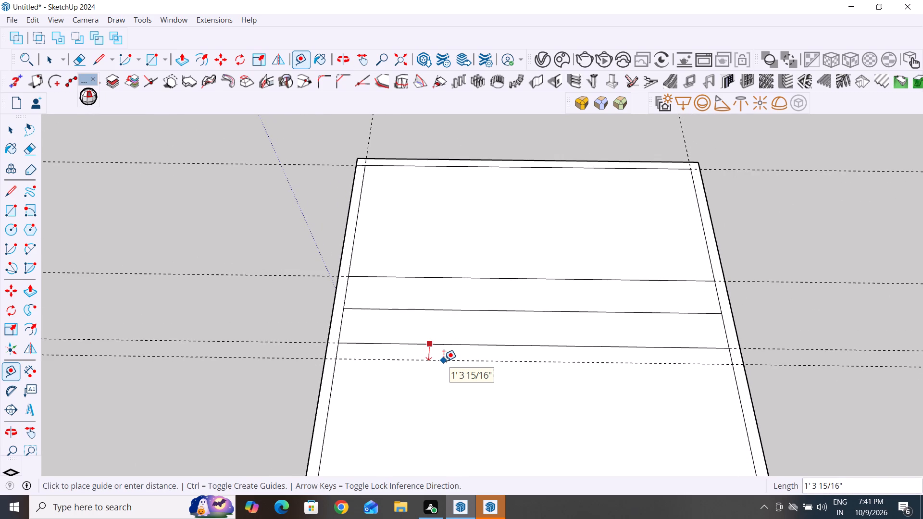
type("5\"")
key("Return")
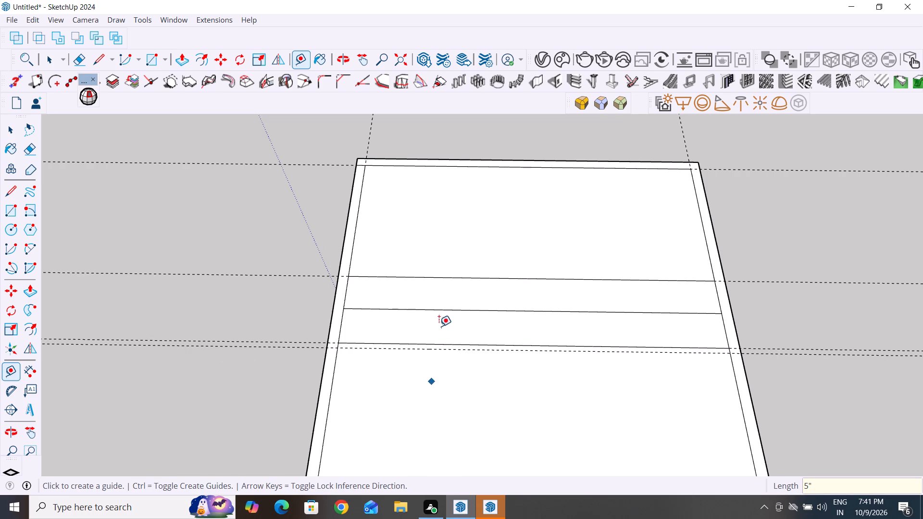
left_click(443, 276)
type("5\"")
key("Return")
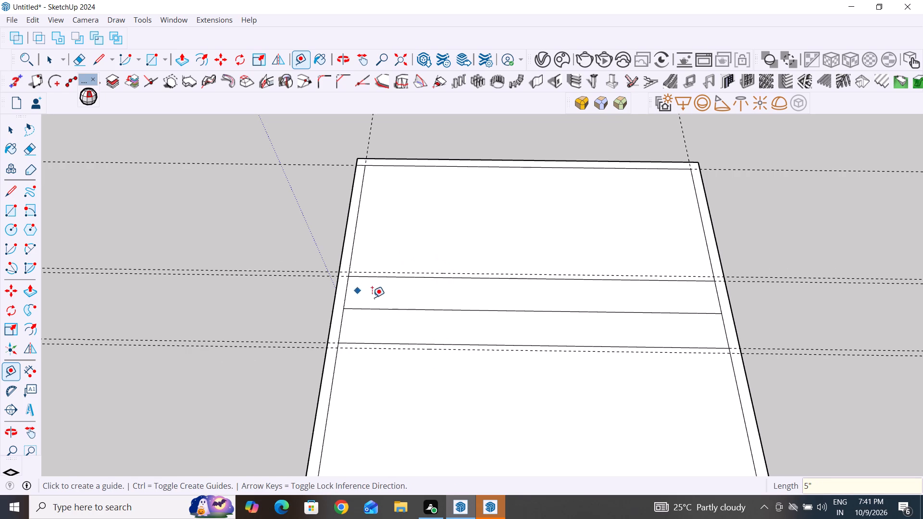
Draw 30' lines along both outer 5" offset guides, from one inner wall line to the opposite one.
left_click(11, 188)
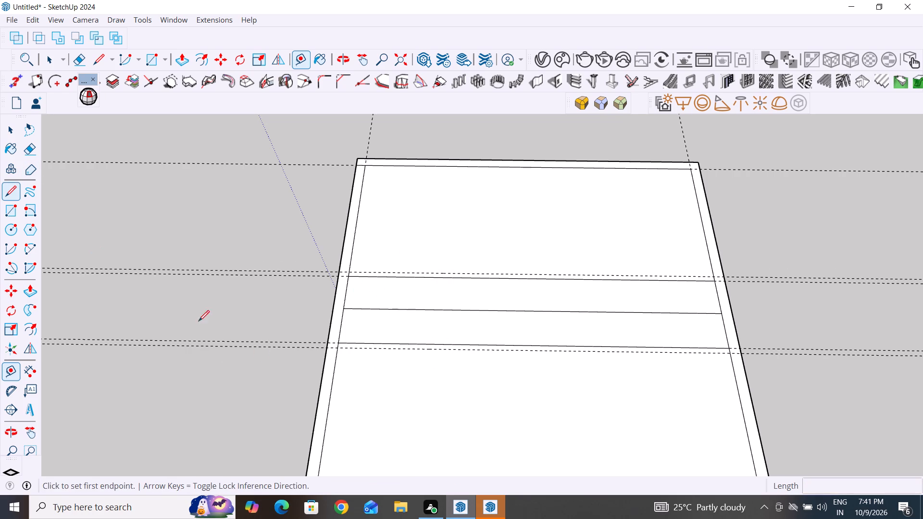
left_click(336, 352)
key("Escape")
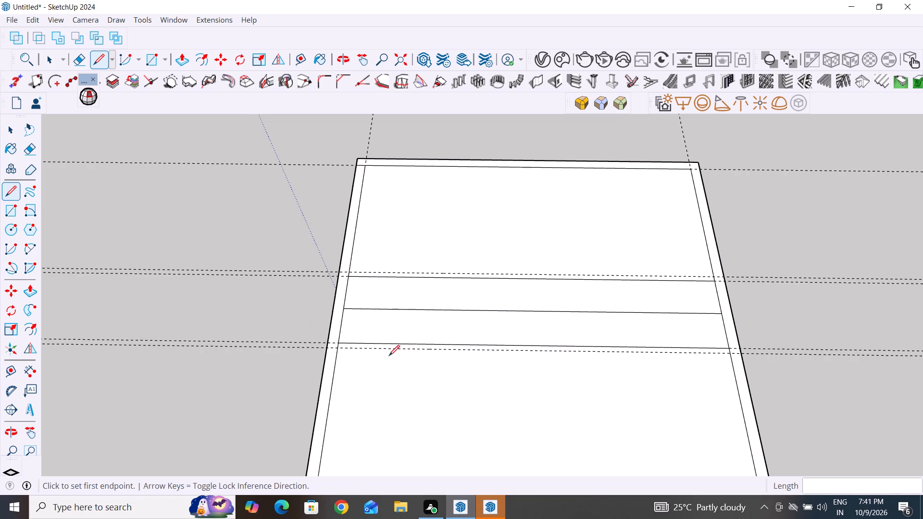
left_click(338, 350)
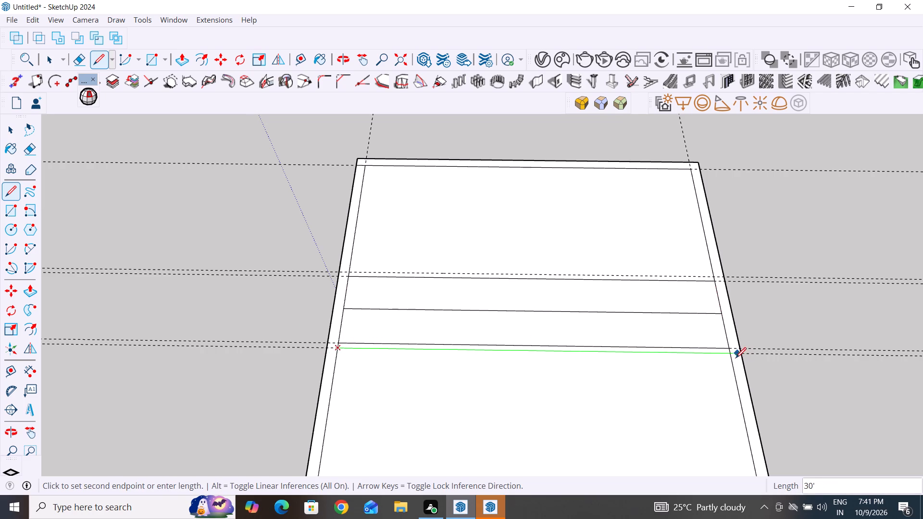
left_click(733, 356)
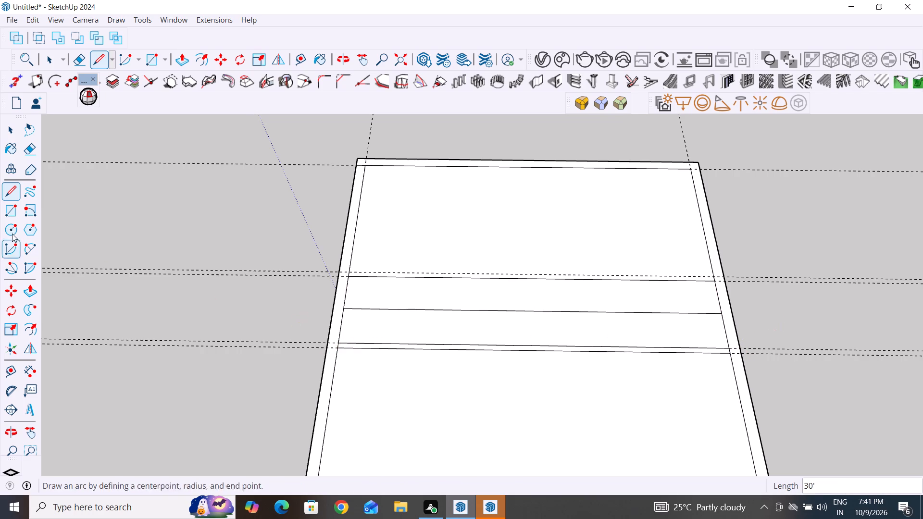
left_click(12, 192)
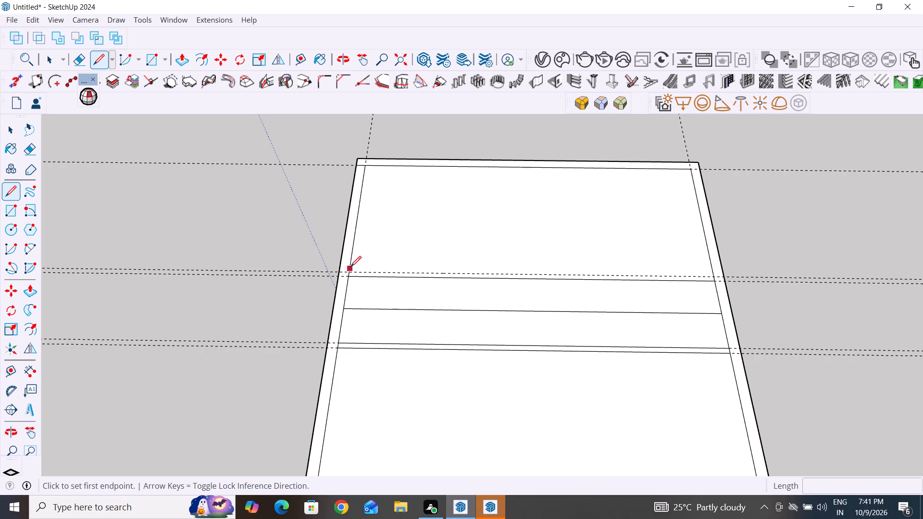
scroll(355, 275, "up", 11)
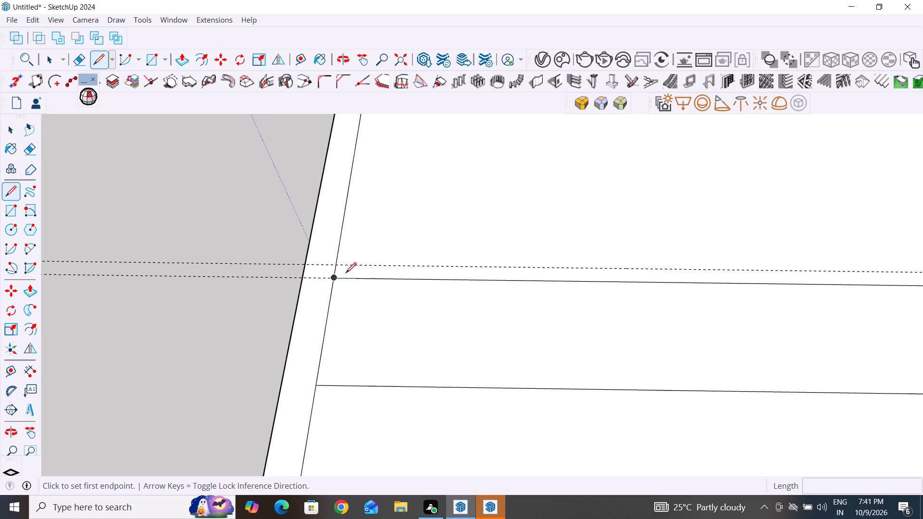
left_click(339, 264)
scroll(339, 264, "down", 12)
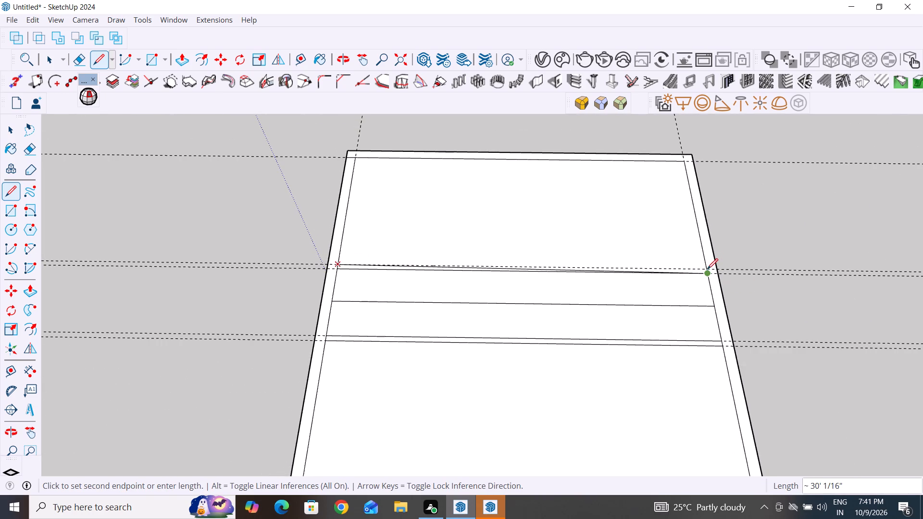
left_click(706, 264)
Delete the centre line running midway between the two pairs of partition wall lines.
left_click(8, 130)
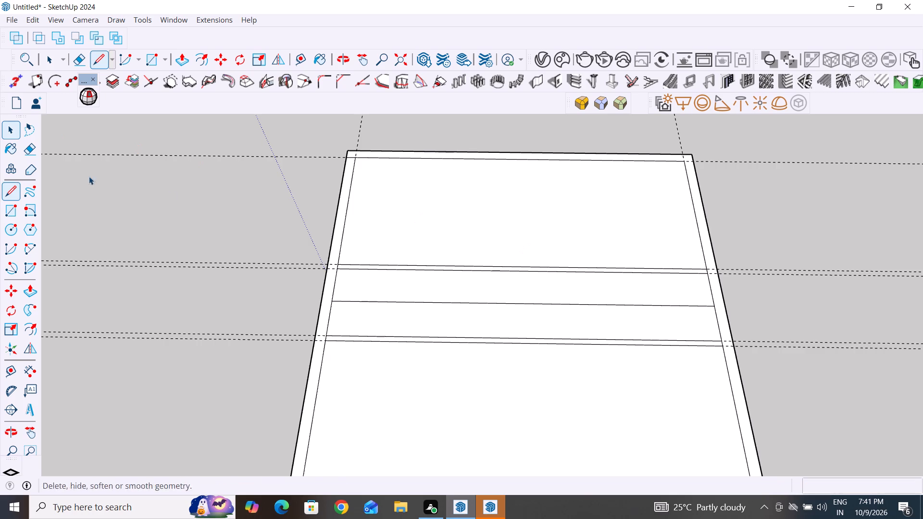
left_click(195, 192)
scroll(336, 268, "down", 3)
left_click(373, 293)
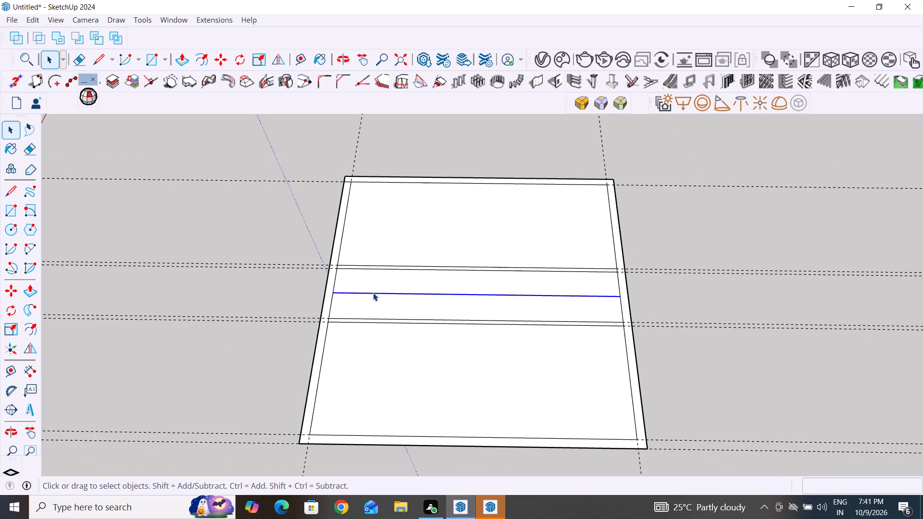
key("Delete")
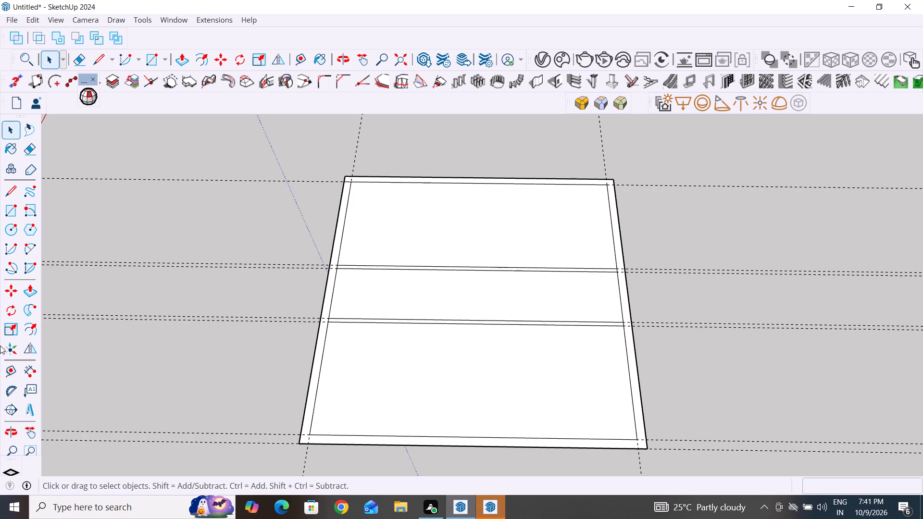
Draw a 30' centre line perpendicular to the partition lines, joining the midpoints of the other two inner wall lines.
left_click(7, 192)
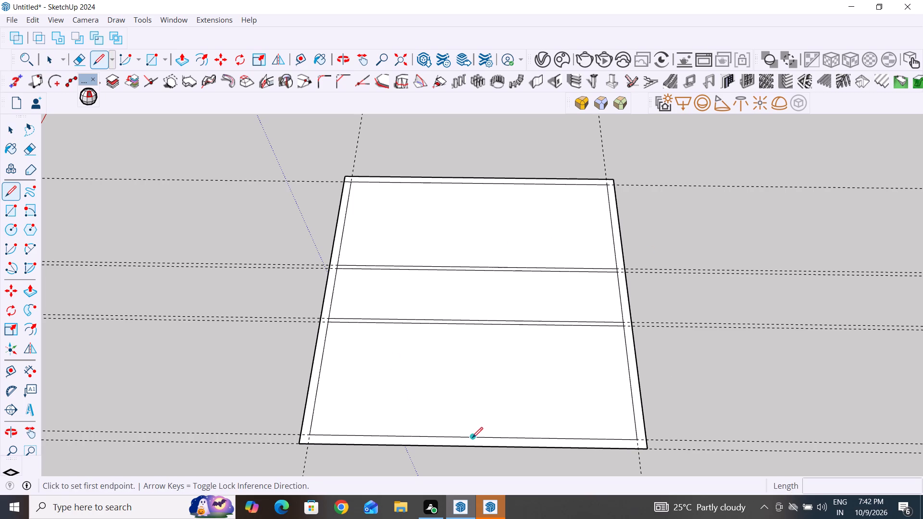
left_click(472, 437)
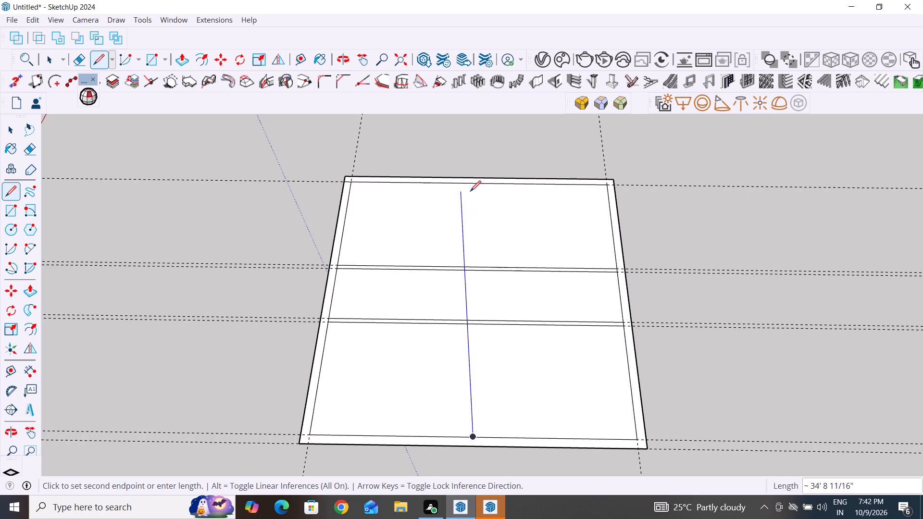
left_click(479, 184)
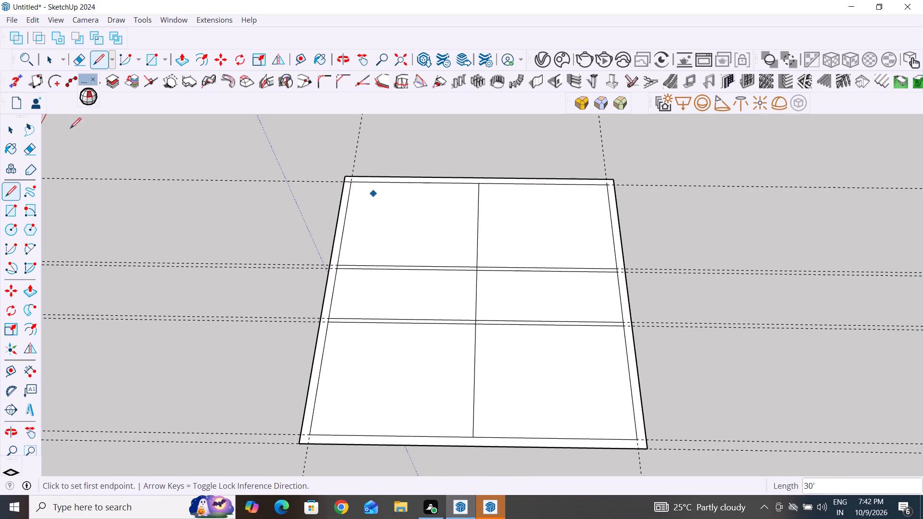
left_click(10, 123)
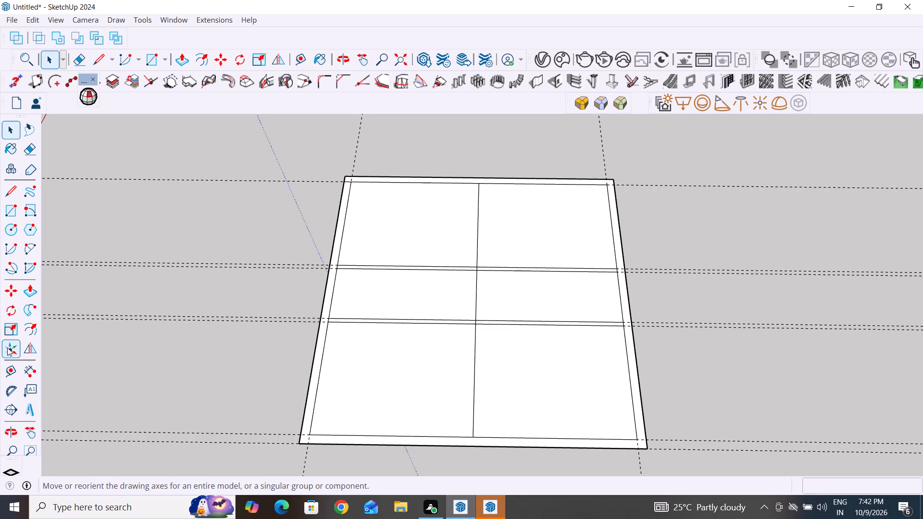
Place a parallel guide 5" to one side of the new perpendicular centre line.
left_click(14, 373)
left_click(475, 379)
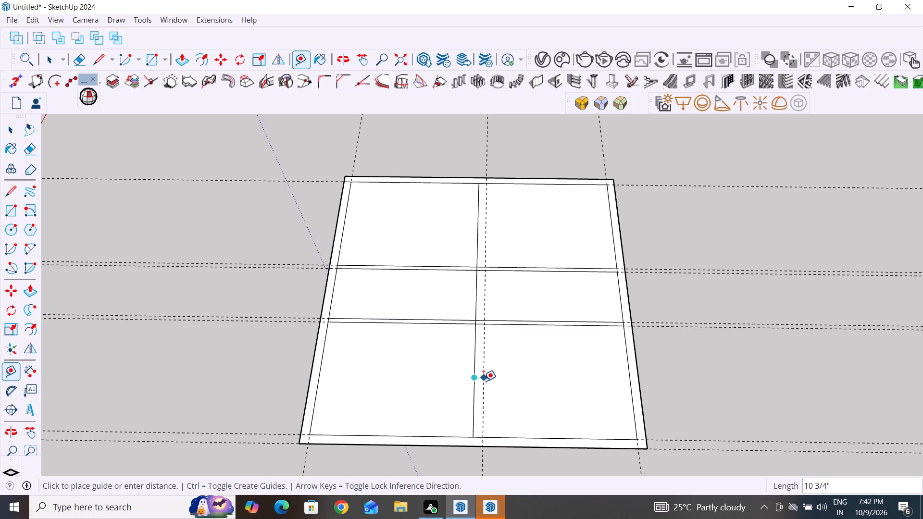
key("5")
key("shift+quotedbl")
key("Return")
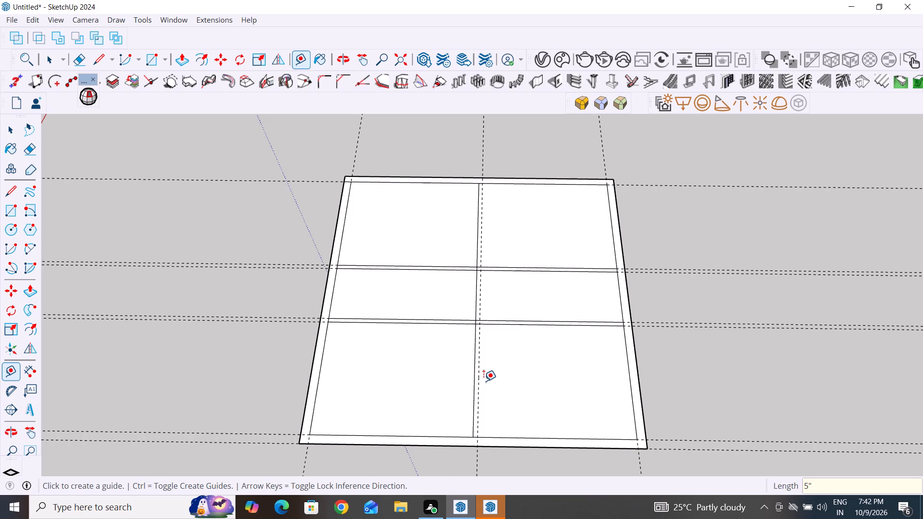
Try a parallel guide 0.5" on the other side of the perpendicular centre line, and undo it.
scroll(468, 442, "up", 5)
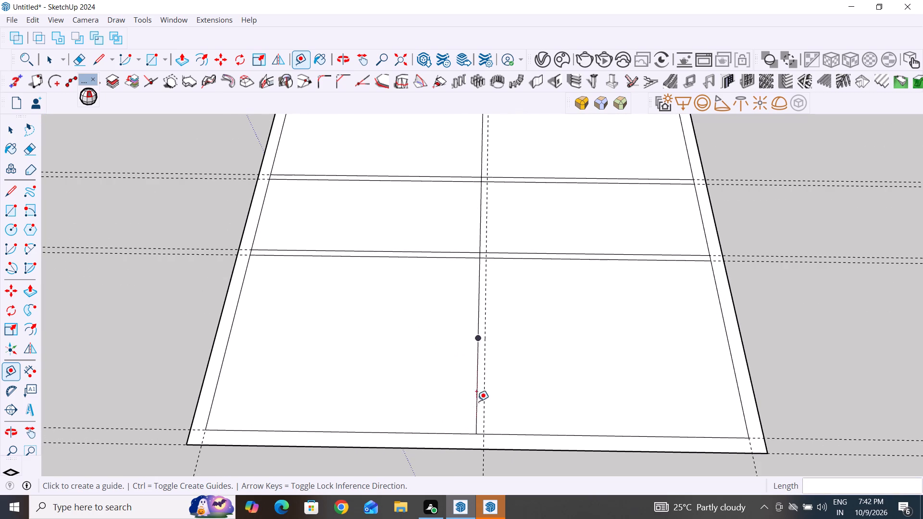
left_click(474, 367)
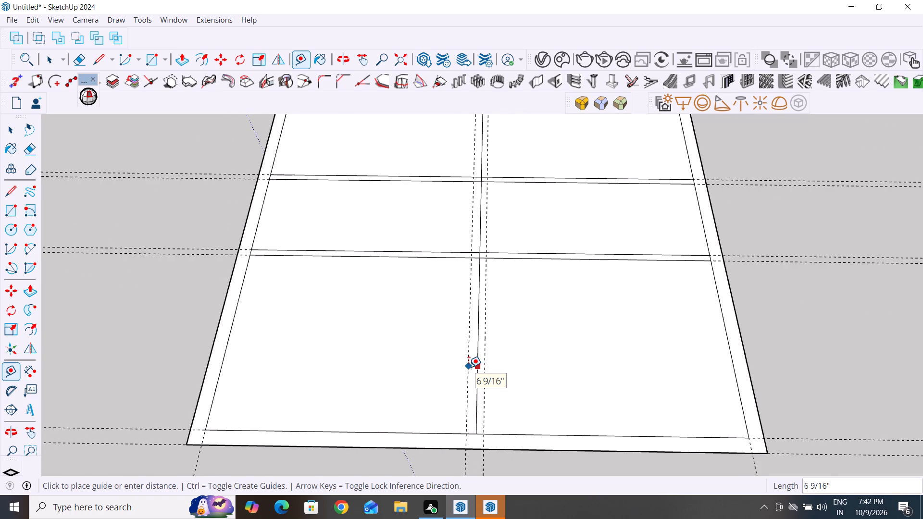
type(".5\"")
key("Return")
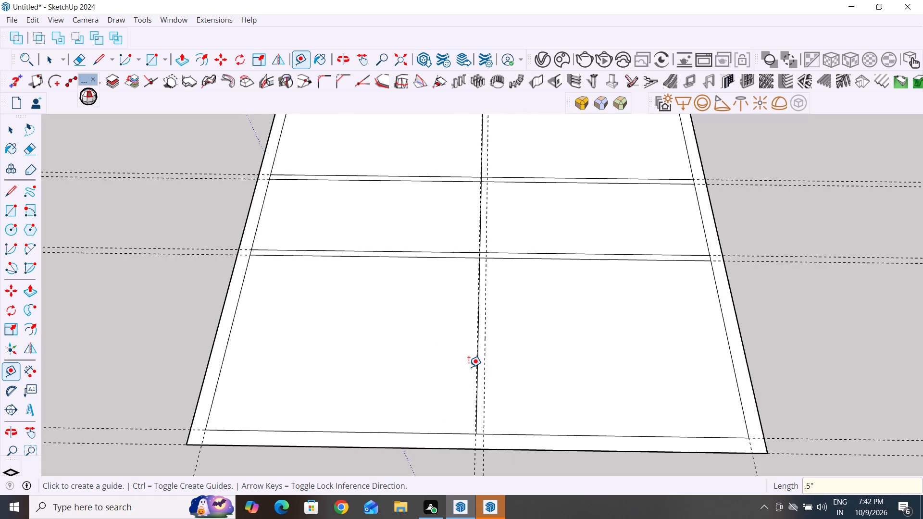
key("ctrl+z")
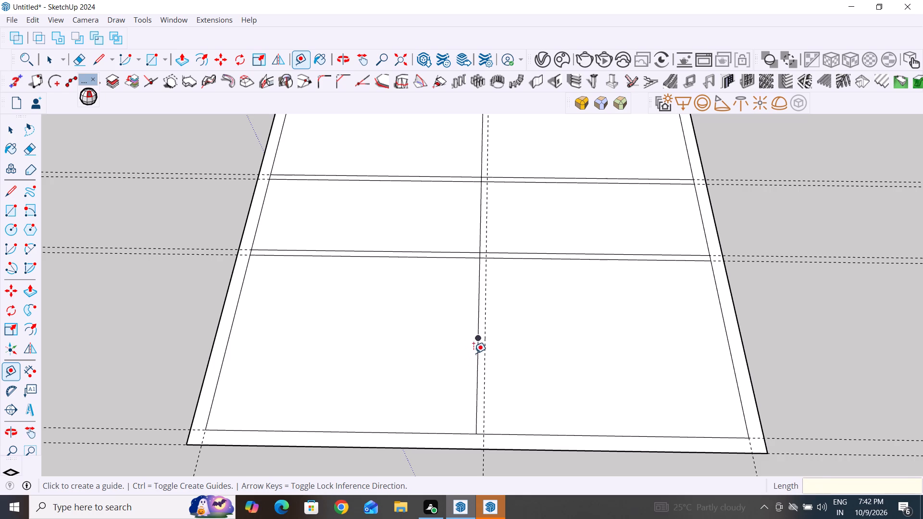
Place a parallel guide 5" from the perpendicular centre line, on the side that has no guide.
left_click(475, 342)
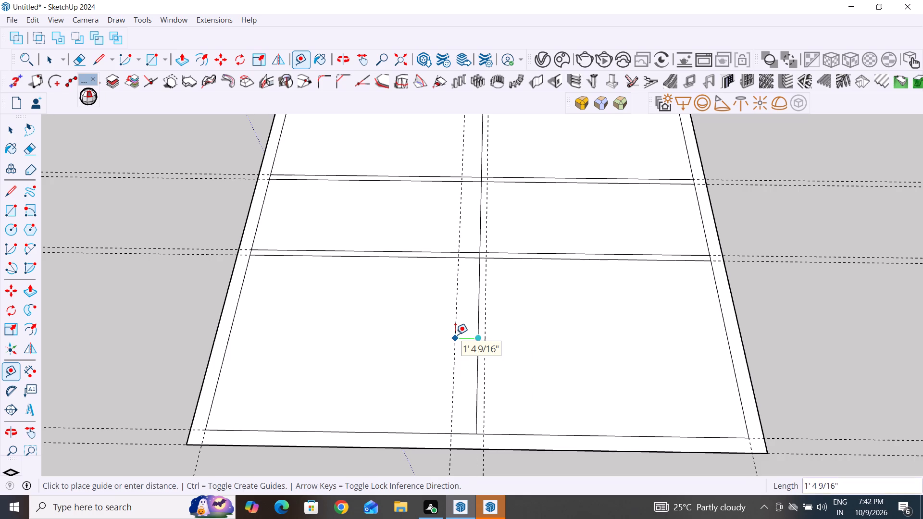
type("5\"")
key("Return")
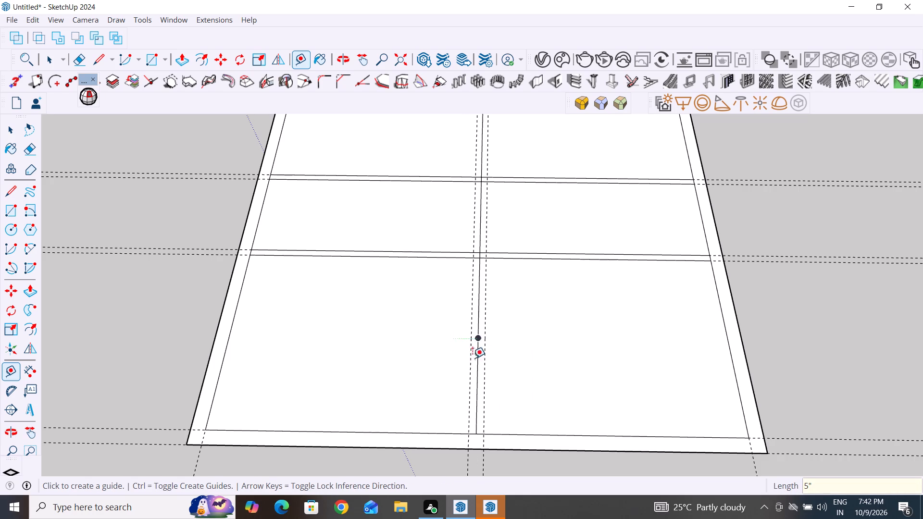
Draw 30' lines along both 5" guides flanking the perpendicular centre line, from one inner wall line to the opposite one.
scroll(514, 447, "up", 1)
scroll(615, 478, "down", 5)
scroll(591, 437, "down", 3)
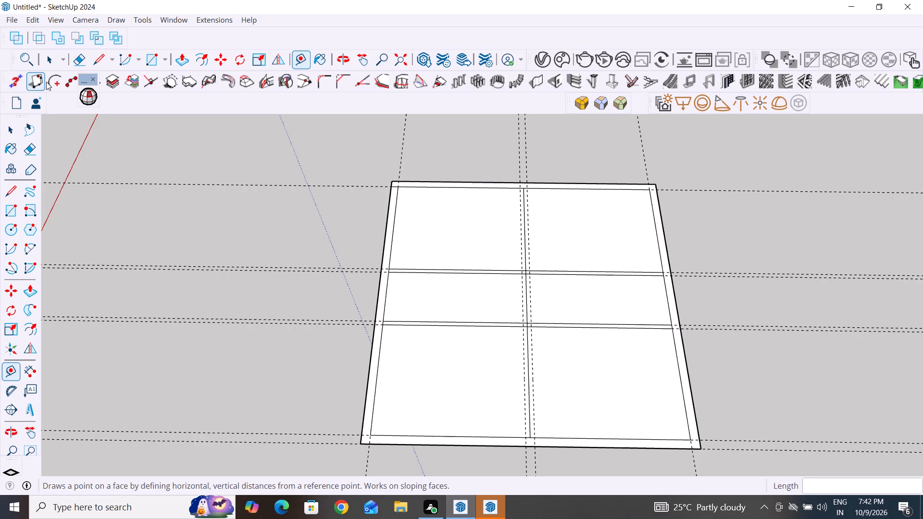
left_click(15, 194)
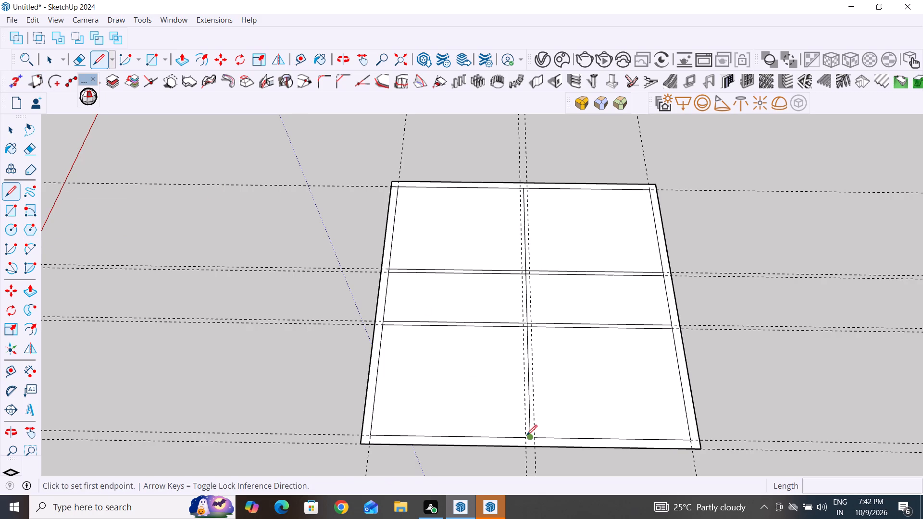
scroll(528, 440, "up", 2)
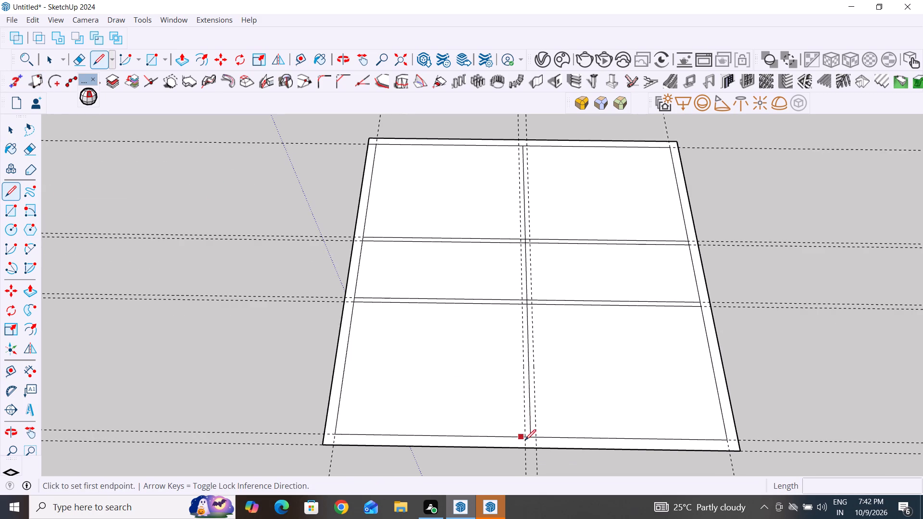
left_click(523, 439)
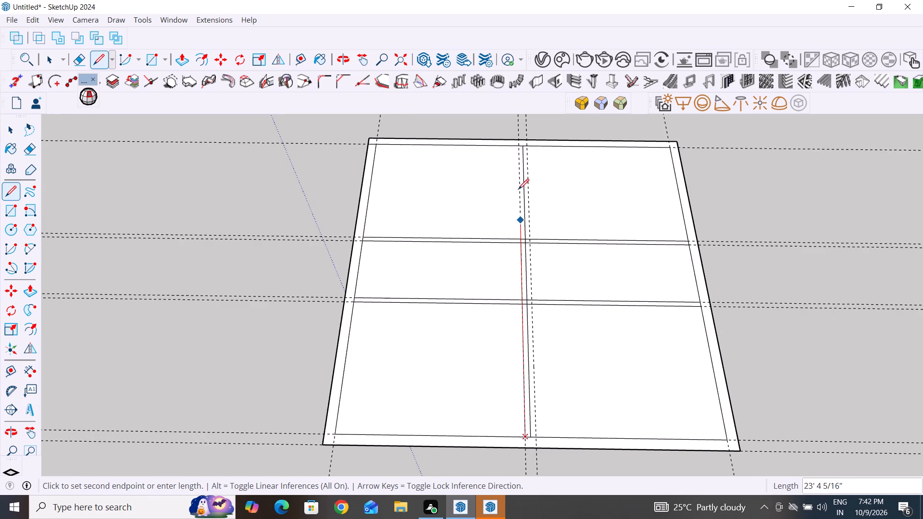
left_click(516, 145)
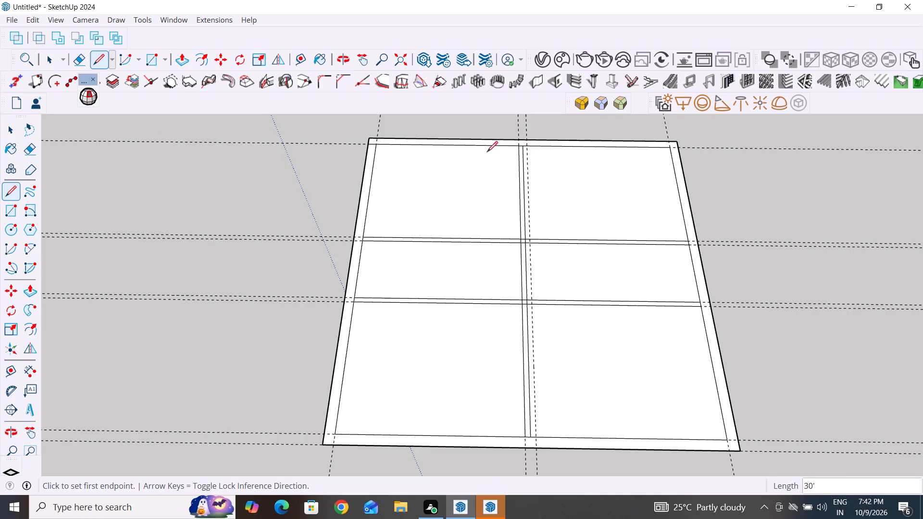
left_click(8, 124)
left_click(5, 196)
scroll(530, 149, "up", 11)
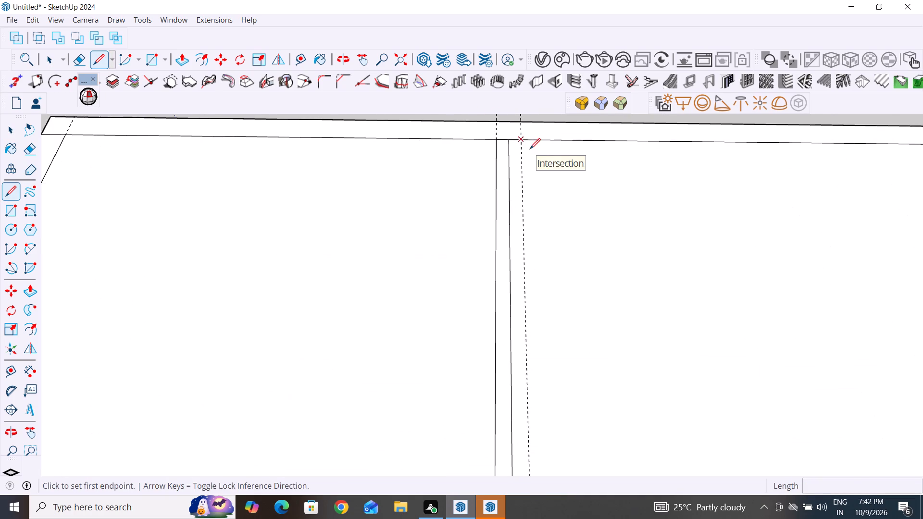
left_click(521, 140)
scroll(521, 140, "down", 14)
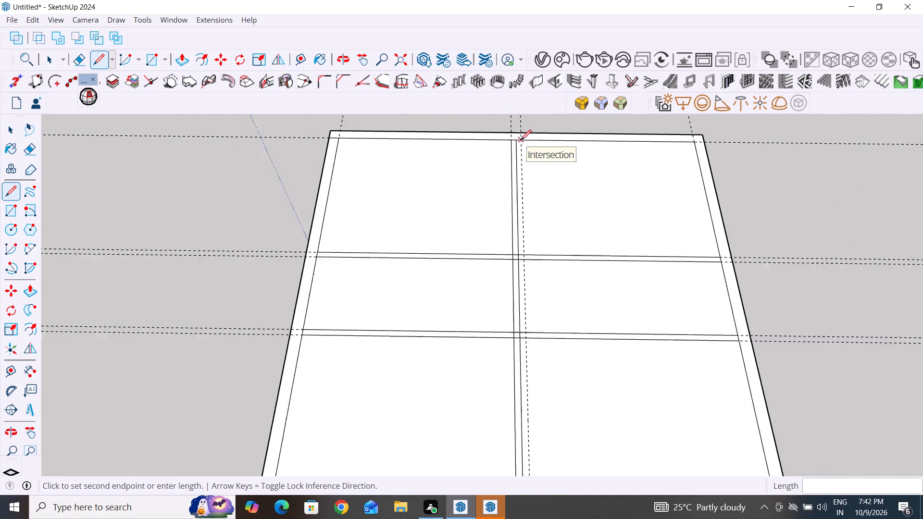
left_click(530, 397)
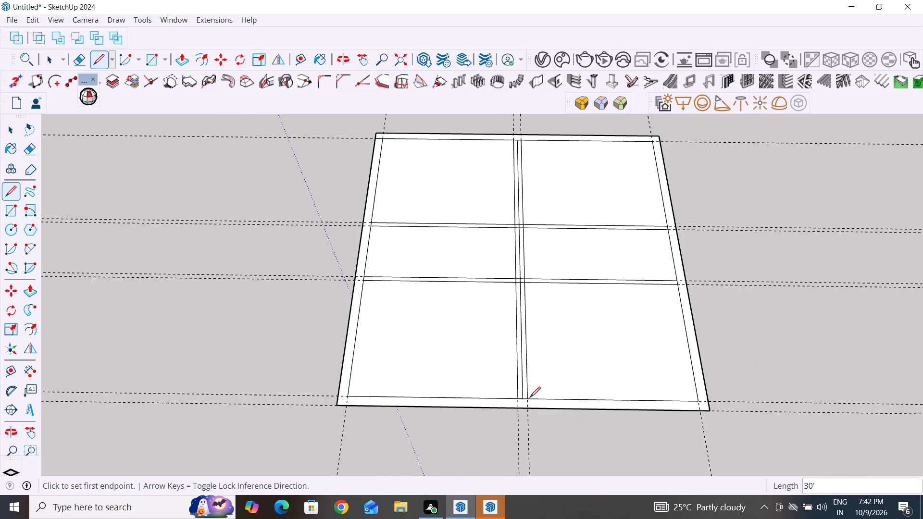
Delete the three long segments of the perpendicular centre line running between the dividing wall's two face lines.
left_click(10, 136)
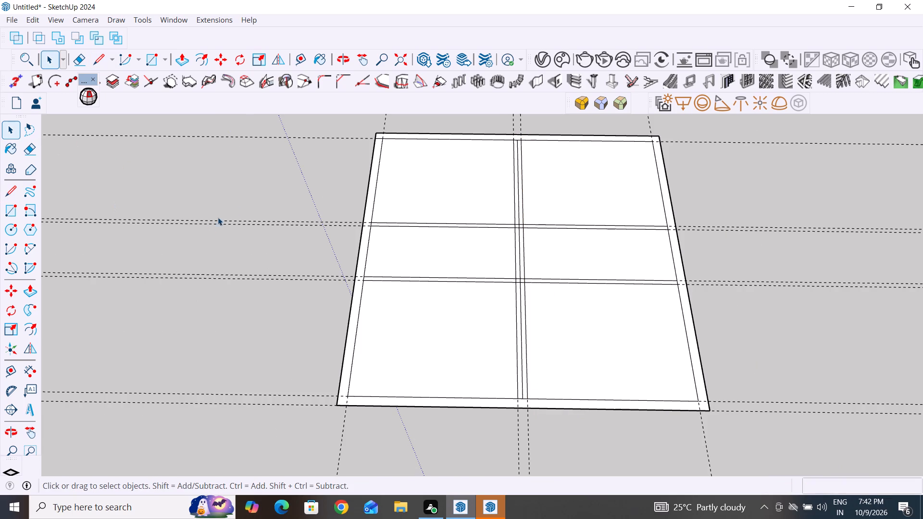
left_click(242, 200)
middle_click_drag(778, 272, 766, 306)
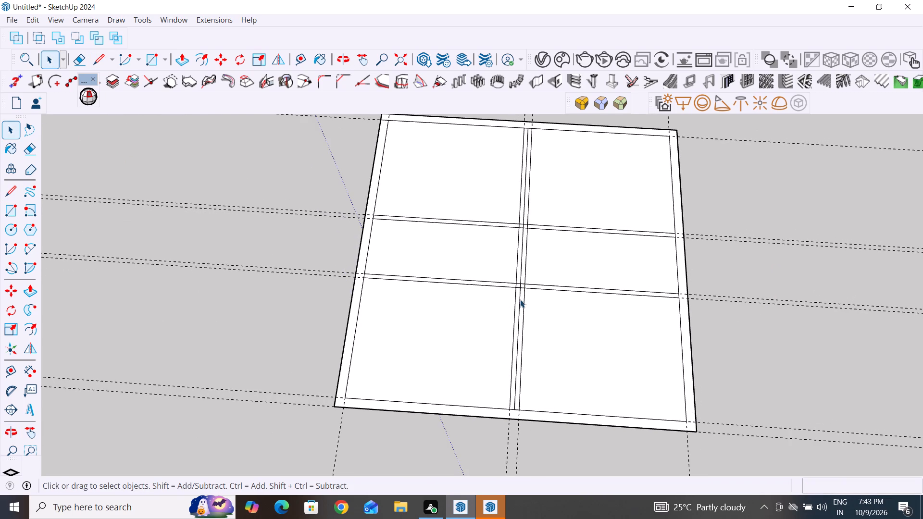
left_click(519, 296)
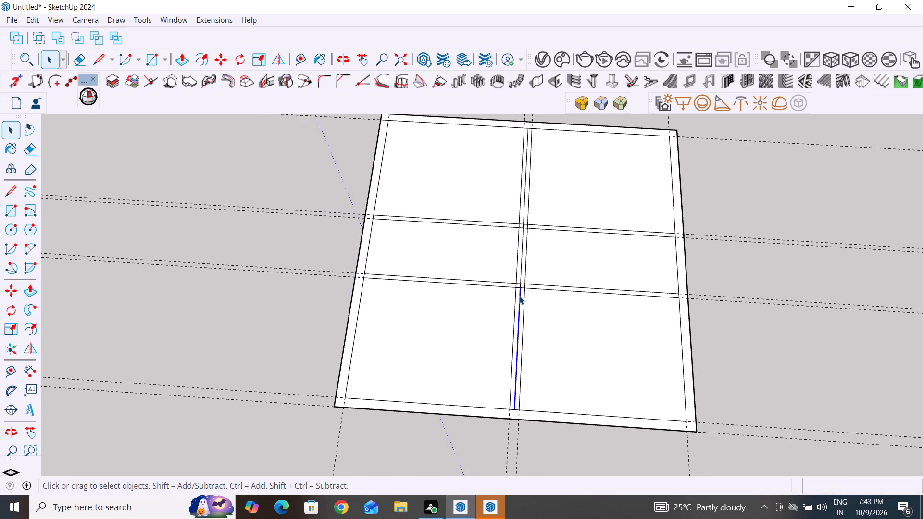
key("Delete")
left_click(521, 278)
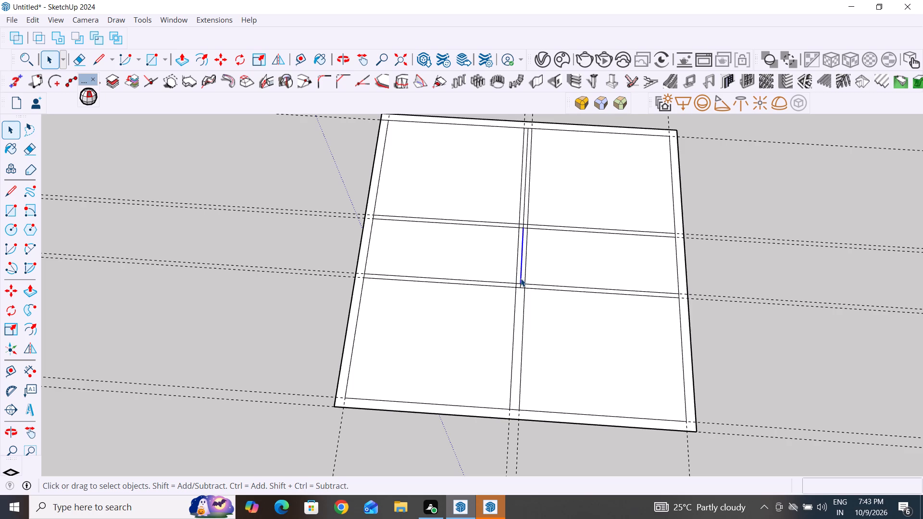
key("Delete")
left_click(523, 220)
key("Delete")
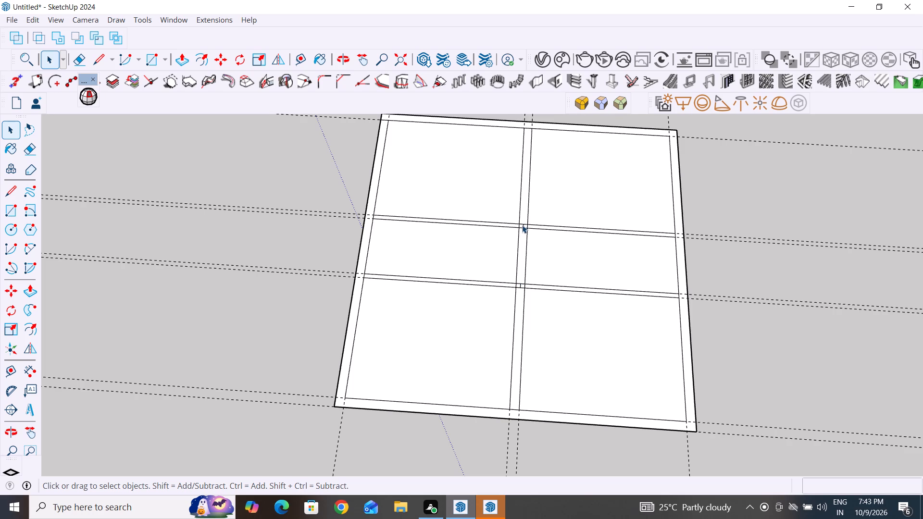
Delete the two short centre line pieces remaining where the dividing wall crosses the partition walls.
scroll(529, 183, "up", 4)
middle_click_drag(548, 281, 550, 319)
scroll(543, 355, "up", 2)
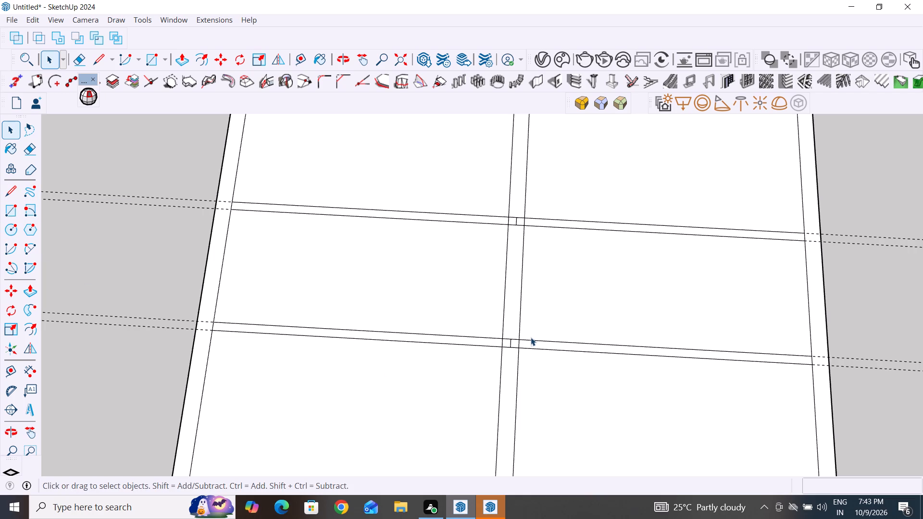
left_click(510, 343)
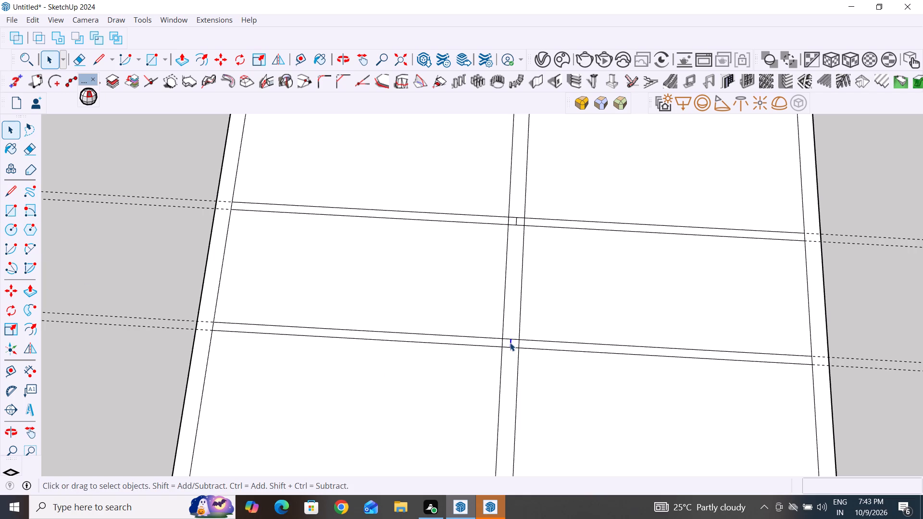
key("Delete")
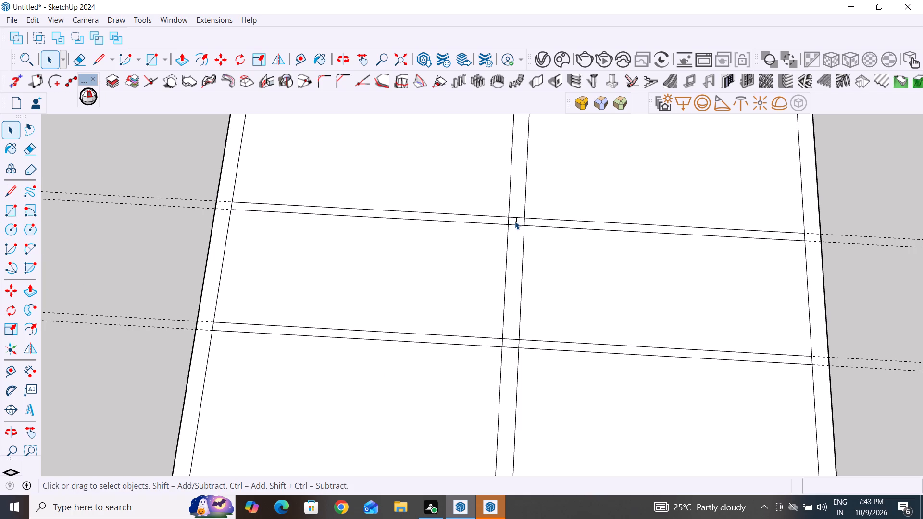
left_click(516, 221)
key("Delete")
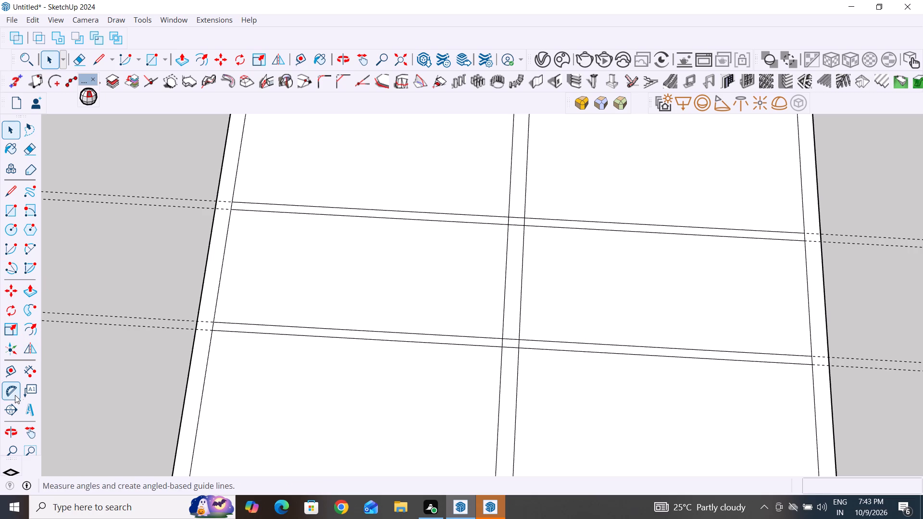
Erase the overlapping edges inside both crossings of the dividing wall and the two partition walls so the walls merge.
left_click(25, 153)
scroll(537, 232, "up", 3)
left_click_drag(511, 206, 511, 242)
left_click_drag(494, 221, 530, 219)
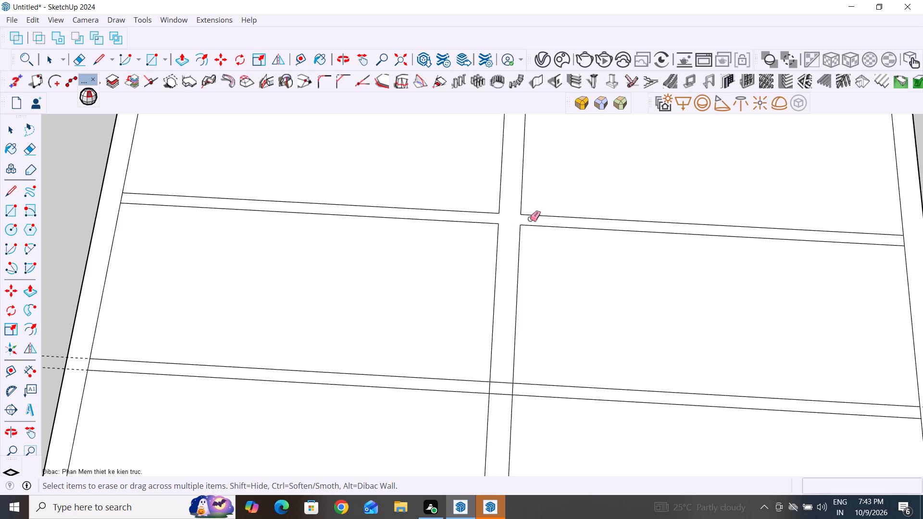
left_click_drag(487, 389, 499, 389)
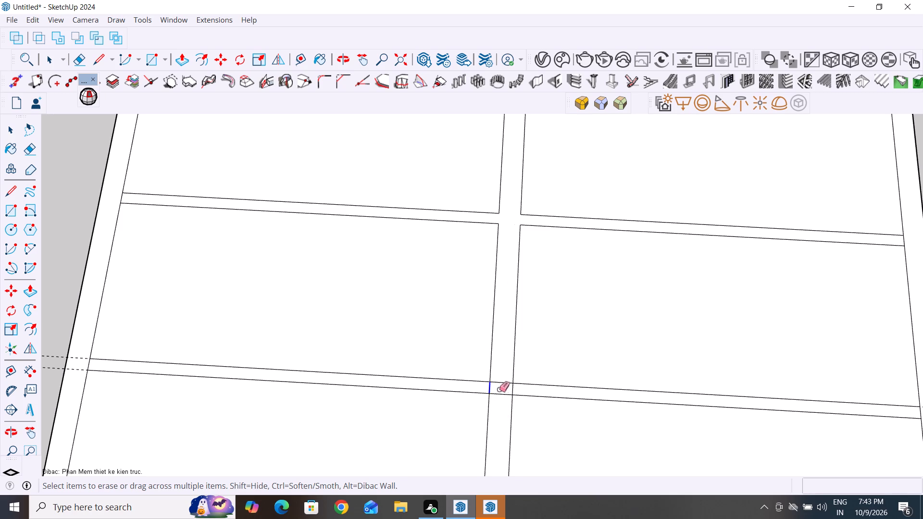
left_click_drag(499, 389, 519, 389)
left_click_drag(505, 377, 508, 408)
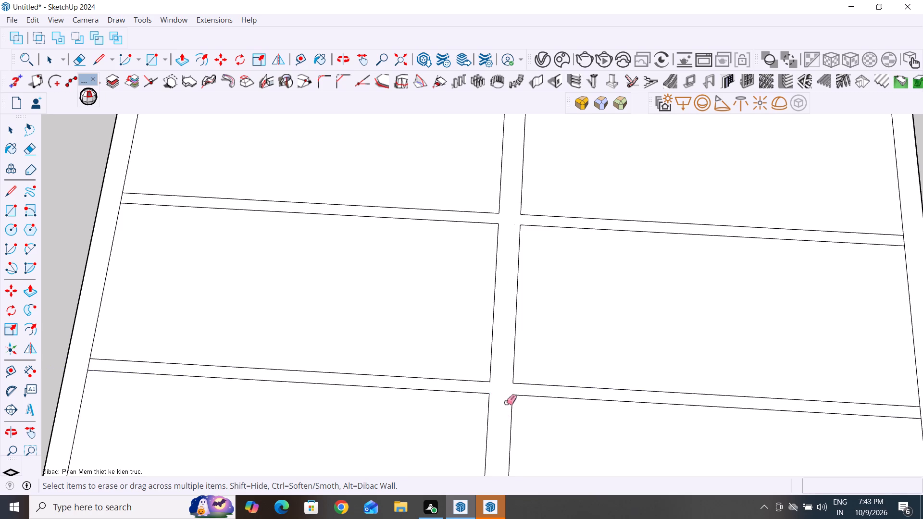
Erase the four short inner wall line segments at the partition wall ends, opening both partitions into the outer walls on each side.
scroll(549, 297, "down", 4)
scroll(233, 376, "up", 10)
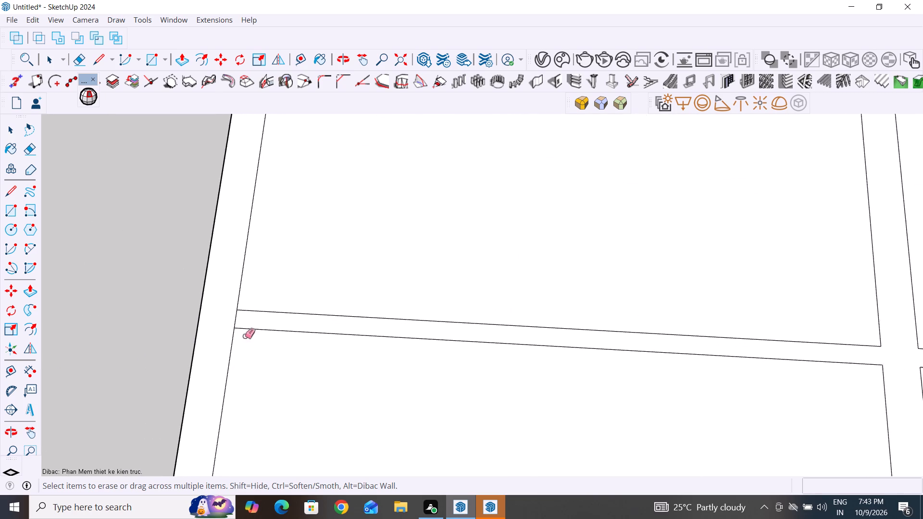
left_click(235, 315)
scroll(294, 406, "down", 7)
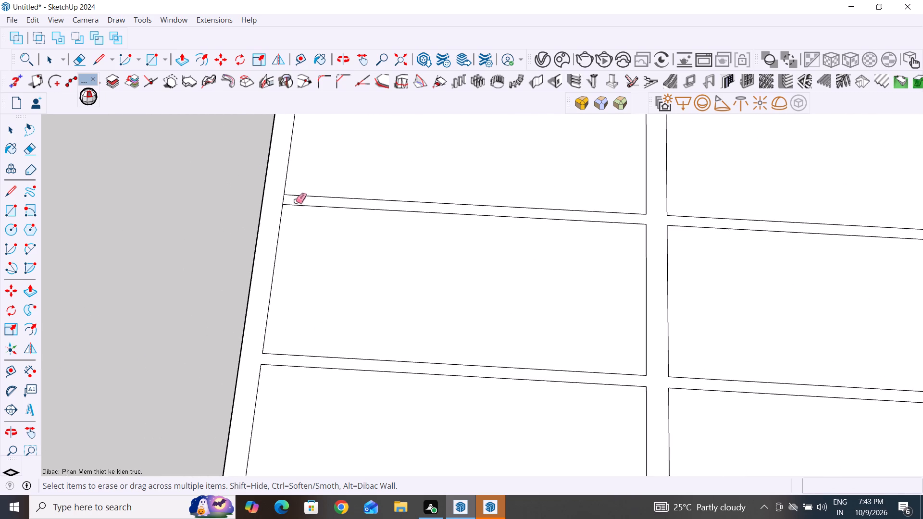
scroll(296, 201, "up", 5)
left_click(276, 198)
scroll(239, 304, "down", 7)
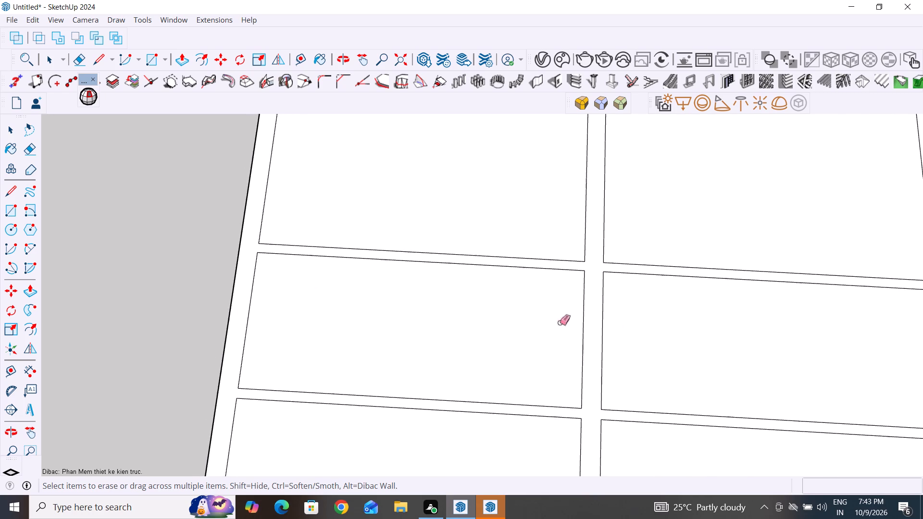
scroll(339, 302, "down", 7)
scroll(662, 392, "up", 11)
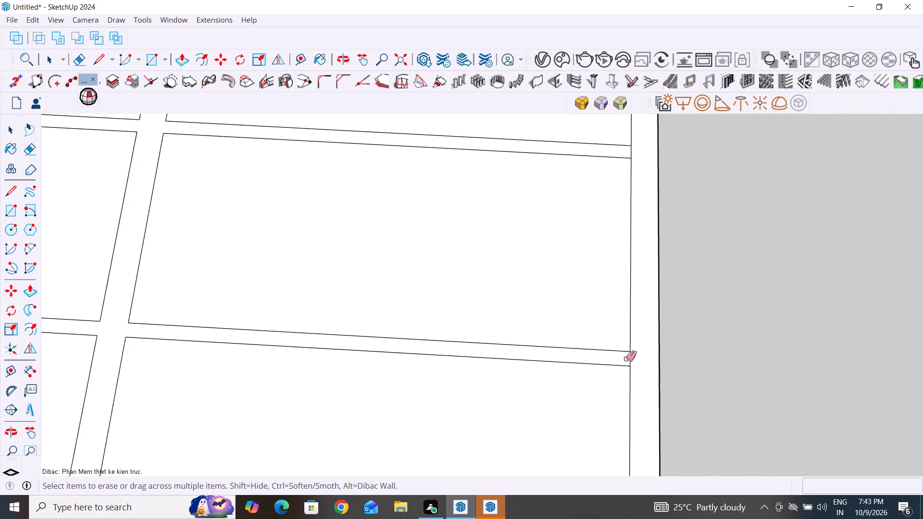
left_click(631, 361)
scroll(625, 380, "down", 6)
scroll(614, 259, "up", 5)
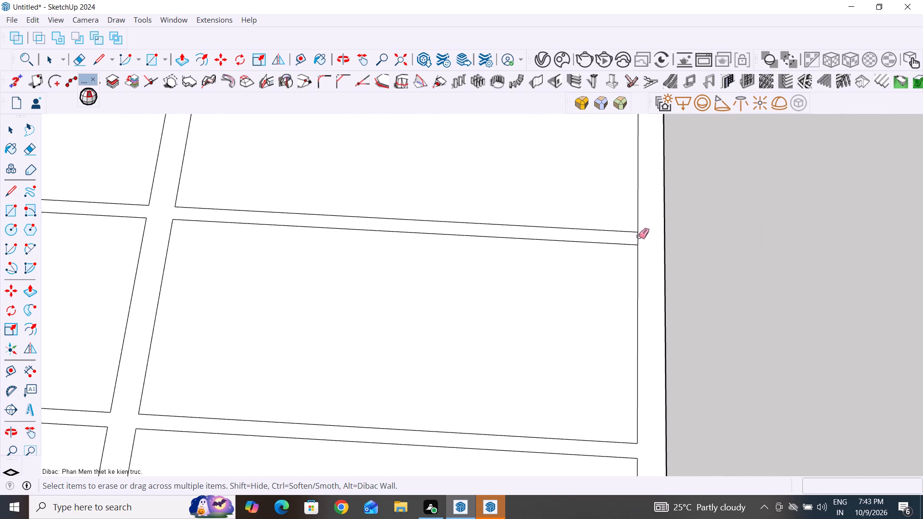
left_click(637, 236)
Erase both lines of the nearer partition wall in the right half of the plan, merging the middle and front rooms.
scroll(600, 324, "down", 20)
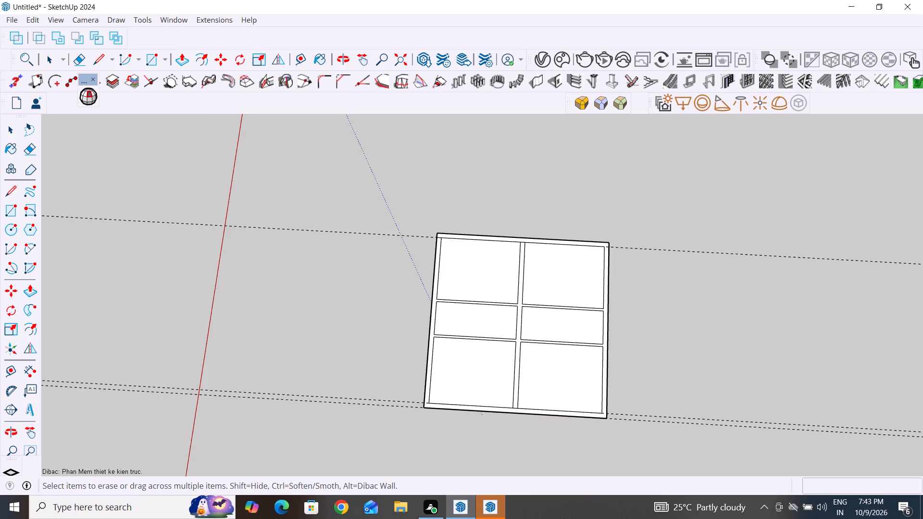
scroll(566, 354, "up", 5)
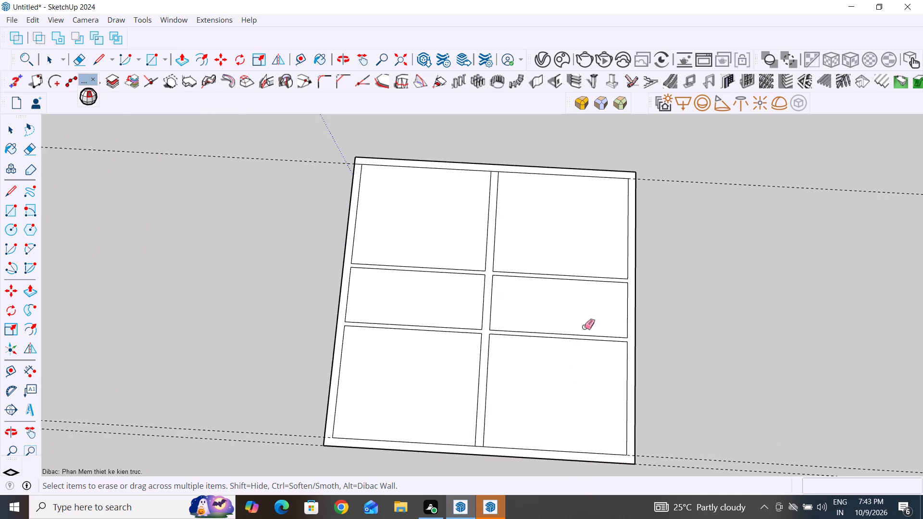
left_click_drag(588, 332, 591, 359)
Draw 5" lines closing the gaps left by the erased partition in the dividing wall face and the outer wall's inner face.
scroll(620, 362, "up", 5)
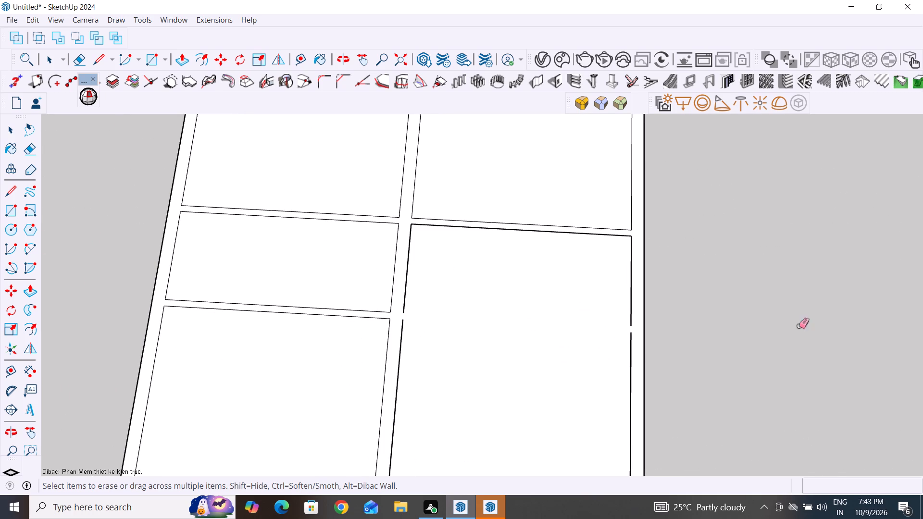
left_click(11, 192)
scroll(435, 312, "up", 4)
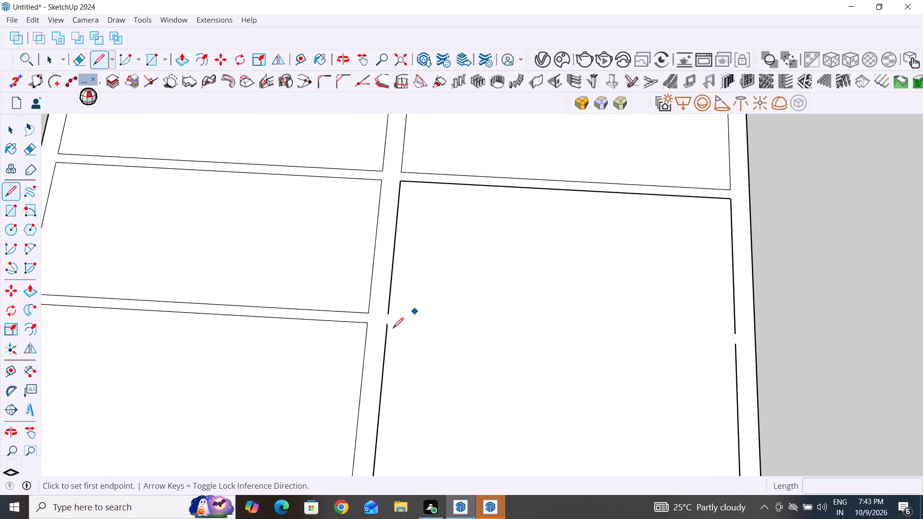
left_click(387, 324)
left_click(390, 313)
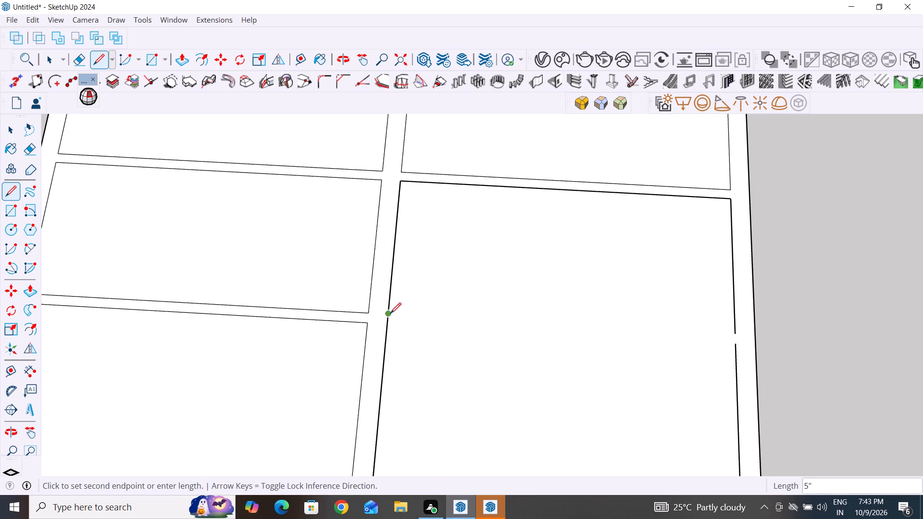
key("space")
left_click(11, 193)
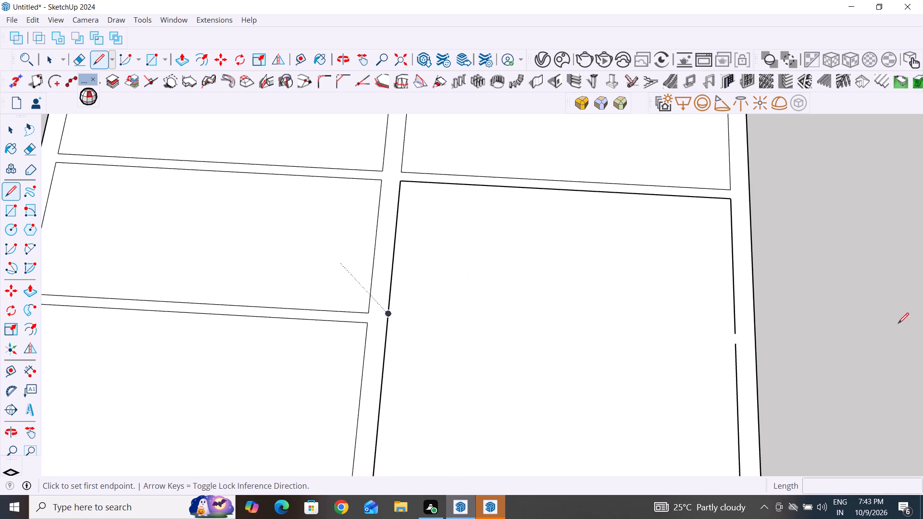
left_click(734, 347)
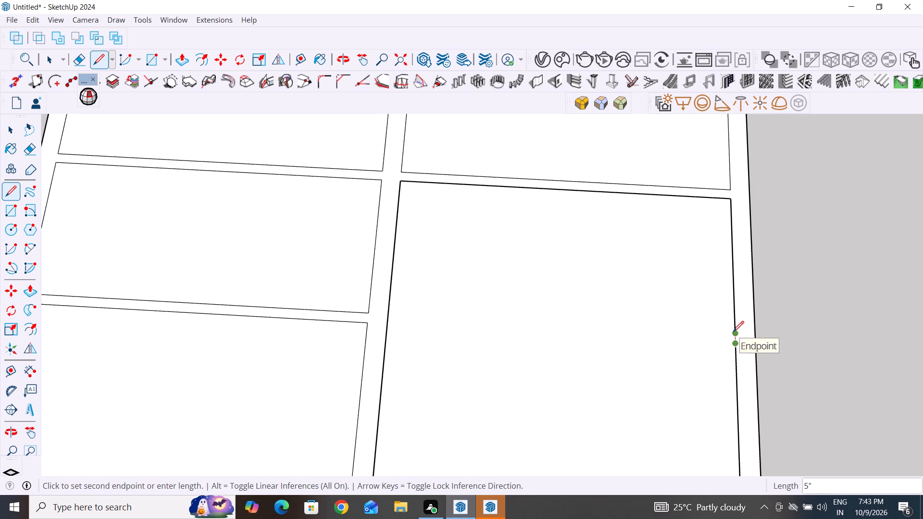
left_click(734, 331)
scroll(722, 278, "down", 7)
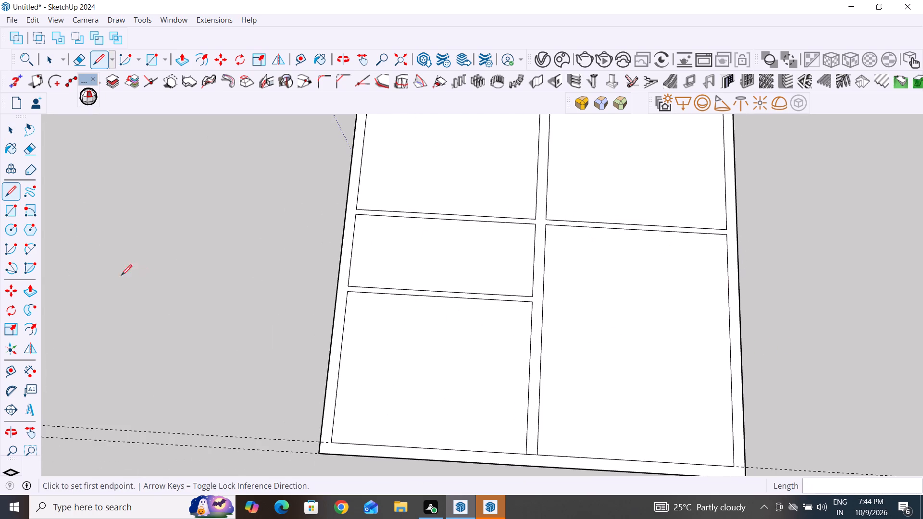
left_click(12, 130)
left_click(122, 188)
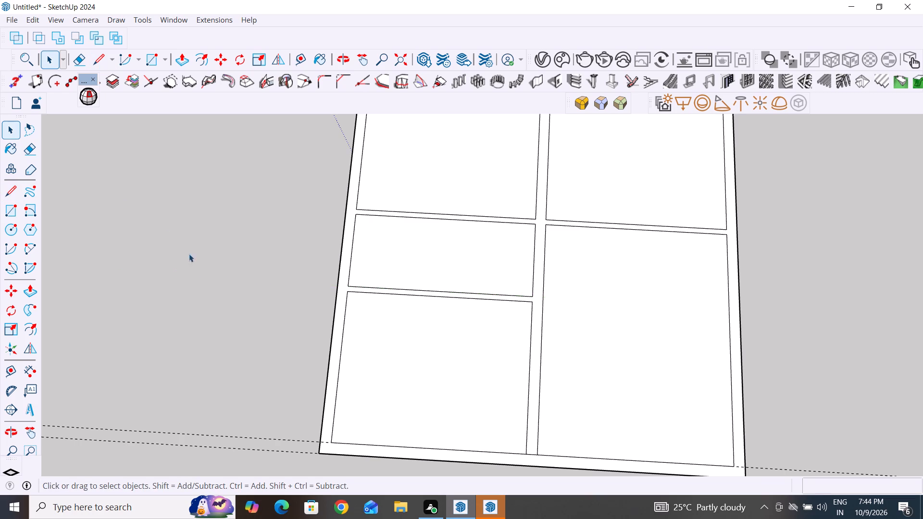
Erase both lines of the remaining partition wall in the right half of the plan, leaving one full-length room there.
scroll(195, 306, "down", 5)
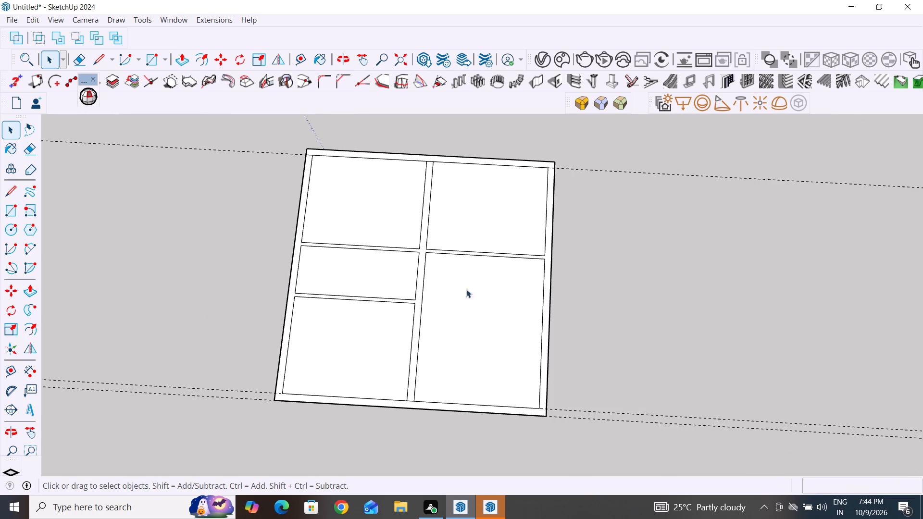
scroll(422, 247, "up", 8)
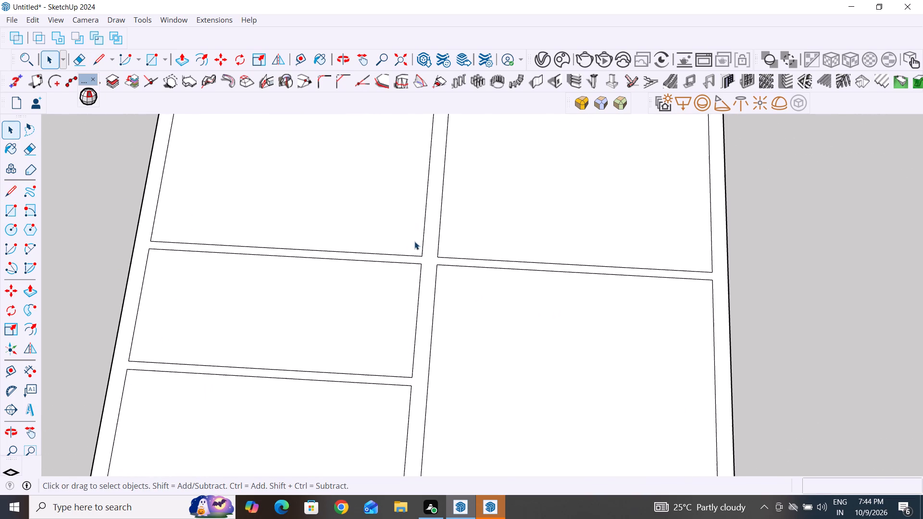
scroll(430, 252, "up", 4)
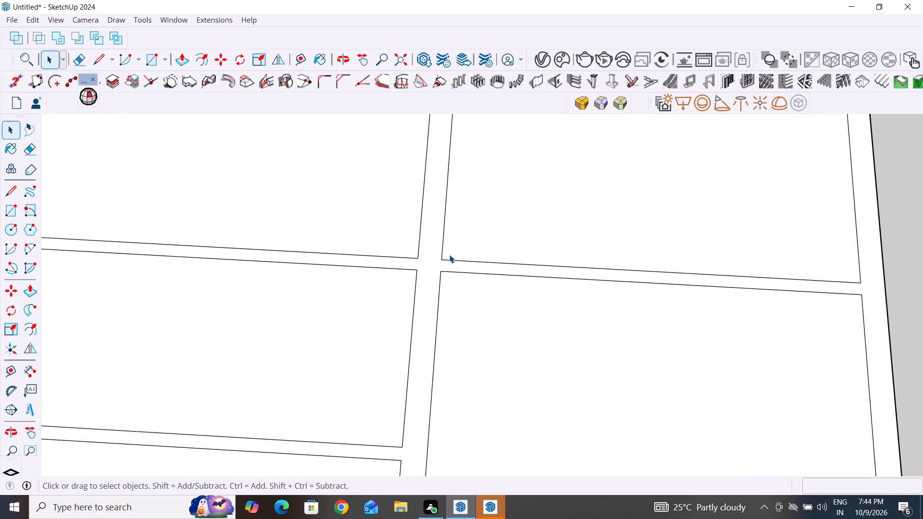
scroll(439, 283, "down", 12)
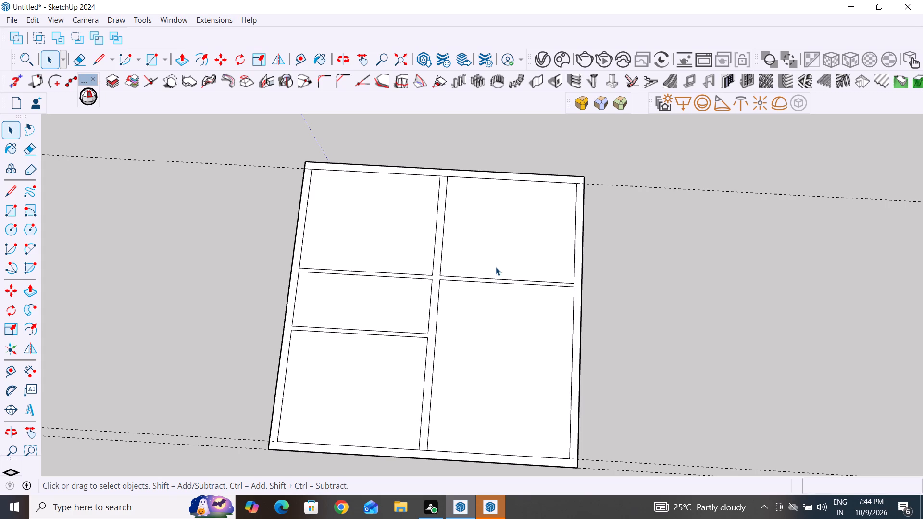
left_click(87, 63)
left_click_drag(536, 264, 524, 314)
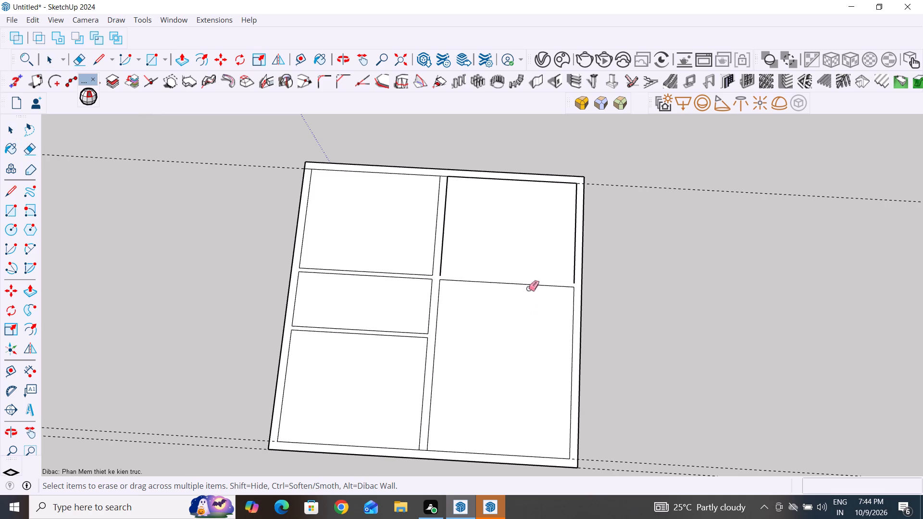
left_click_drag(539, 258, 536, 329)
Draw 5" lines closing the two gaps left by that partition in the outer wall's inner face and the dividing wall face.
left_click(14, 193)
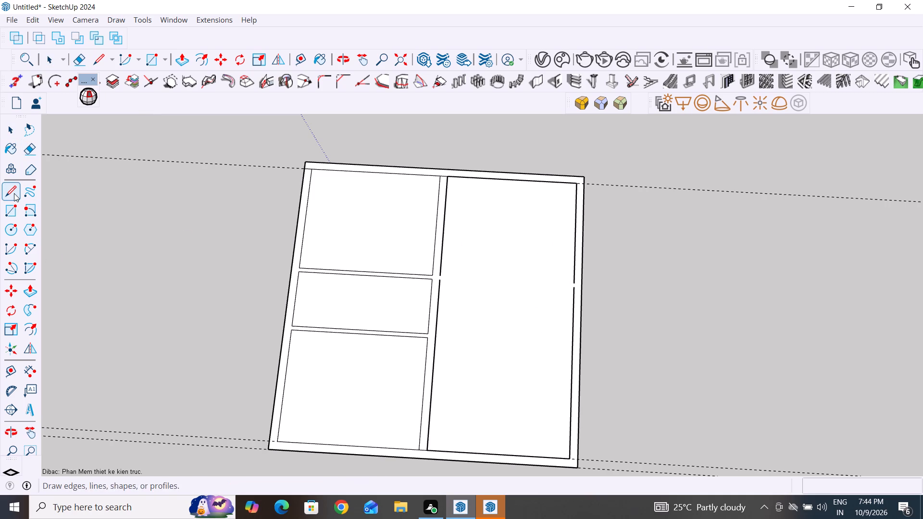
scroll(467, 297, "up", 6)
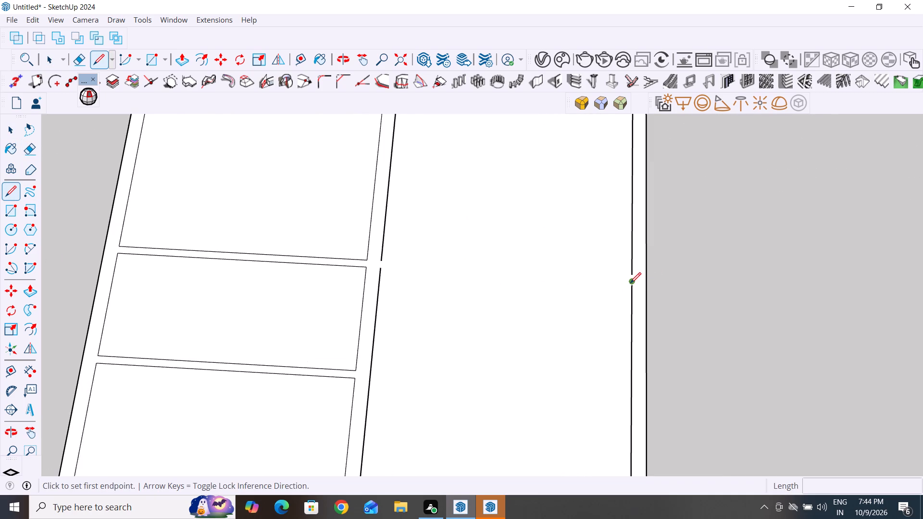
left_click(630, 283)
left_click(632, 272)
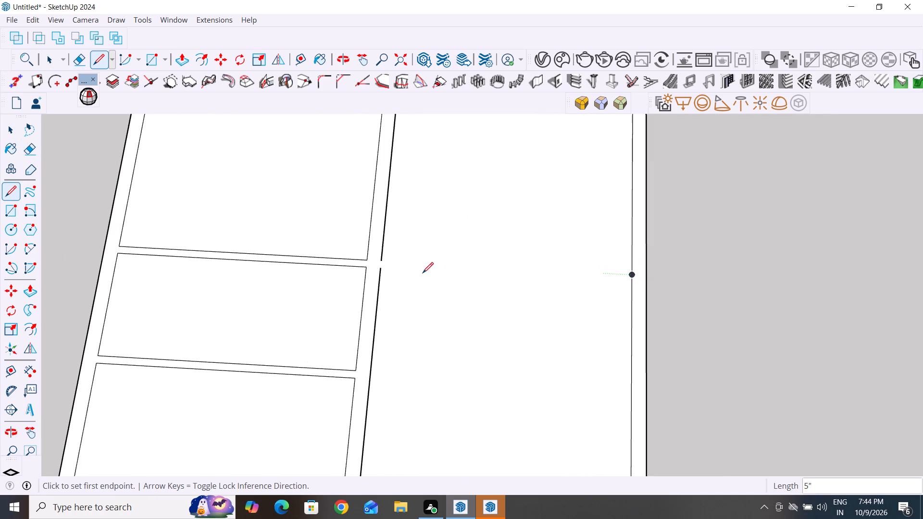
left_click(381, 268)
left_click(383, 257)
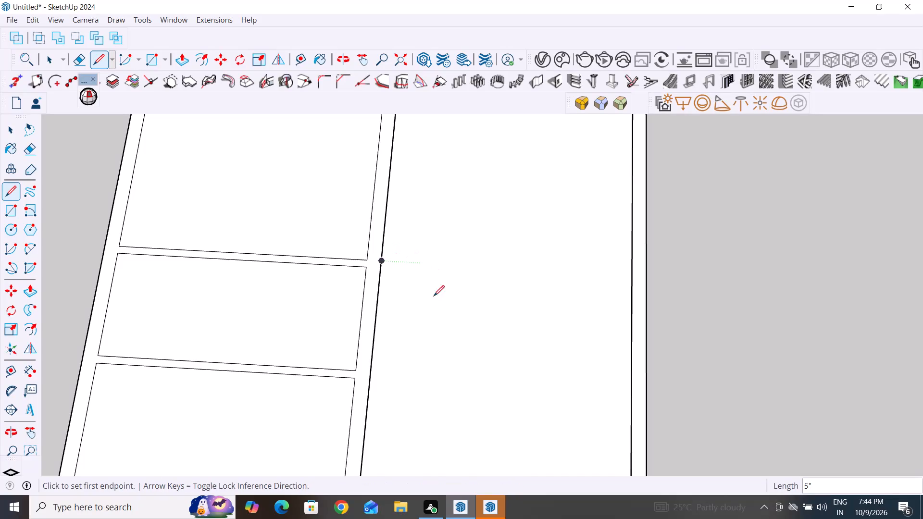
Erase the short line segments across both ends of the long dividing wall where it meets the outer walls.
scroll(391, 361, "down", 13)
middle_click_drag(415, 366, 405, 355)
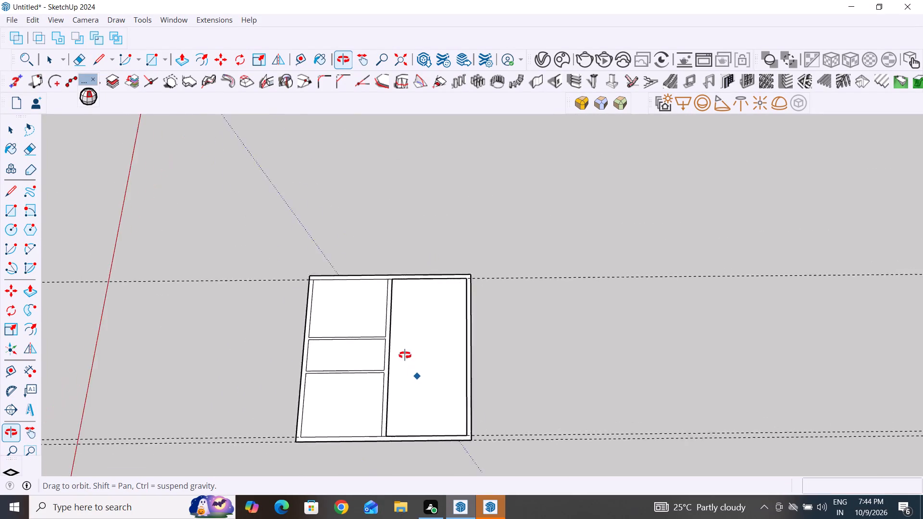
middle_click_drag(405, 355, 320, 368)
scroll(374, 424, "up", 6)
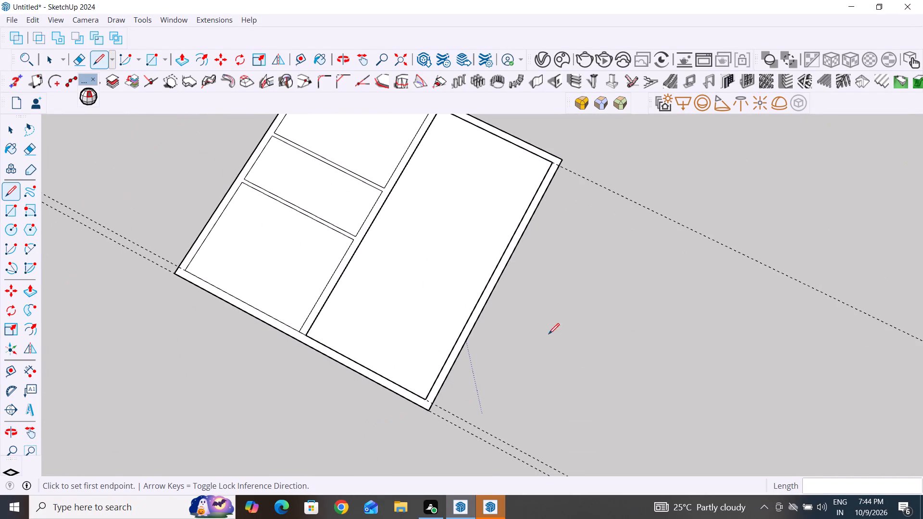
left_click(13, 127)
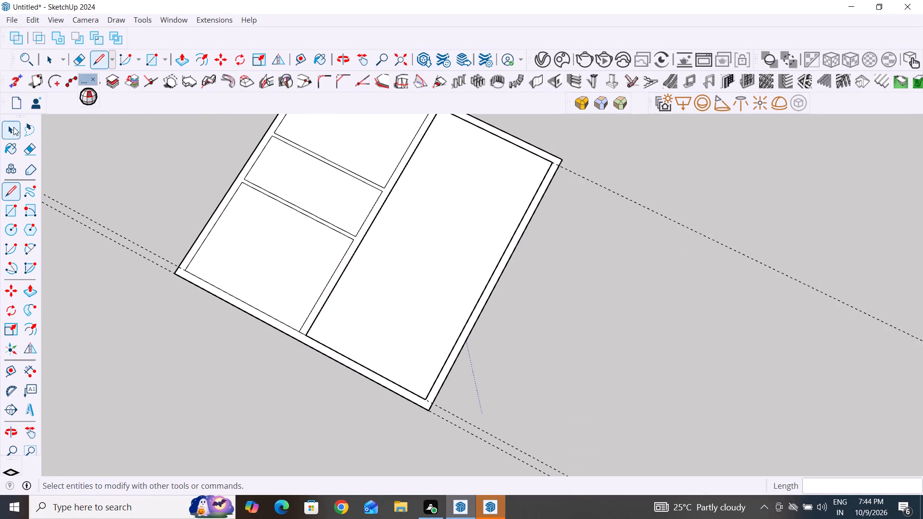
scroll(20, 413, "up", 1)
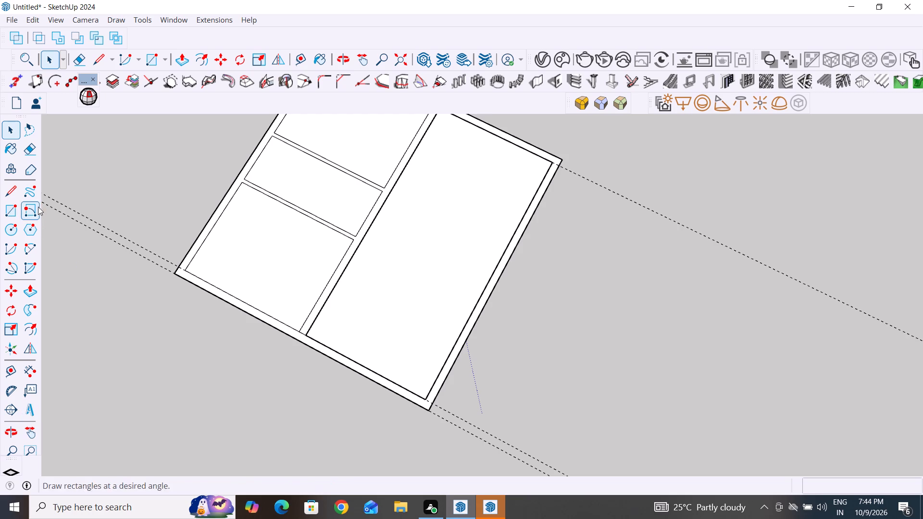
left_click(30, 150)
scroll(329, 331, "up", 9)
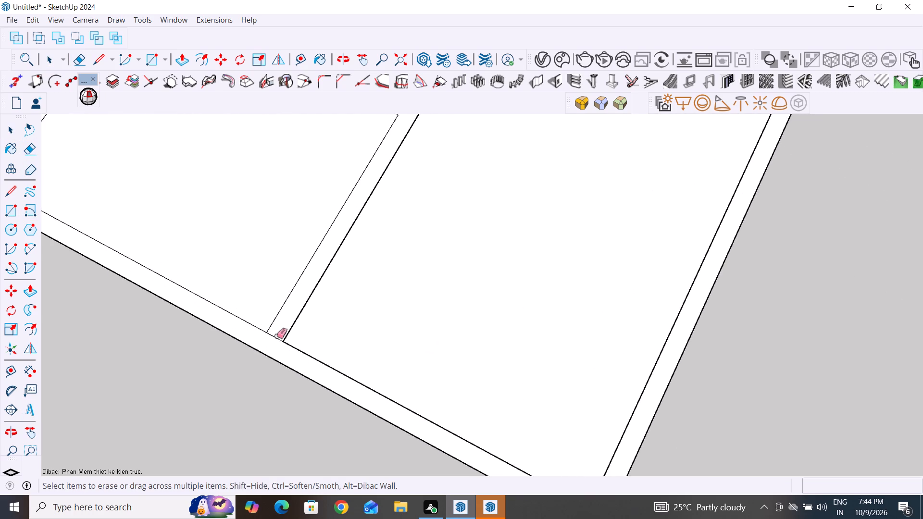
left_click(276, 336)
scroll(276, 388, "down", 12)
scroll(403, 159, "up", 4)
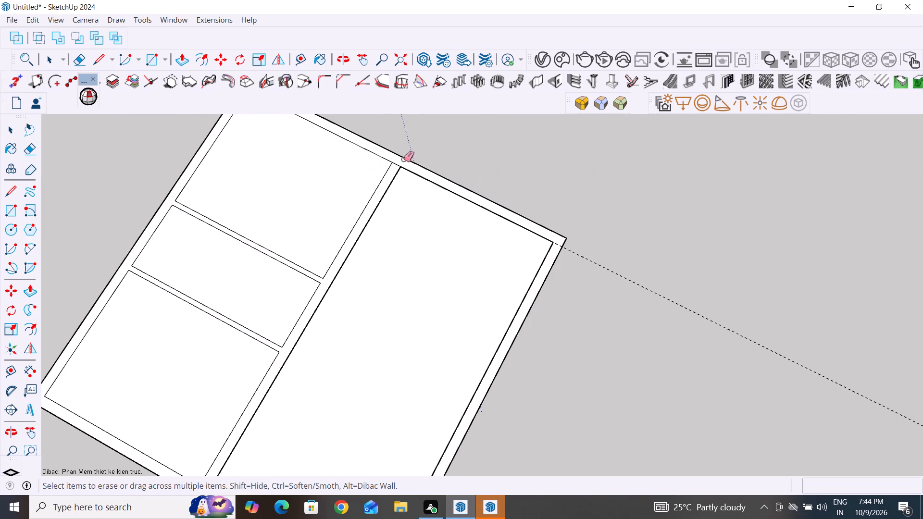
left_click(397, 164)
Erase the short stray segment crossing the outer wall at the far corner on the three-room side.
scroll(514, 272, "down", 5)
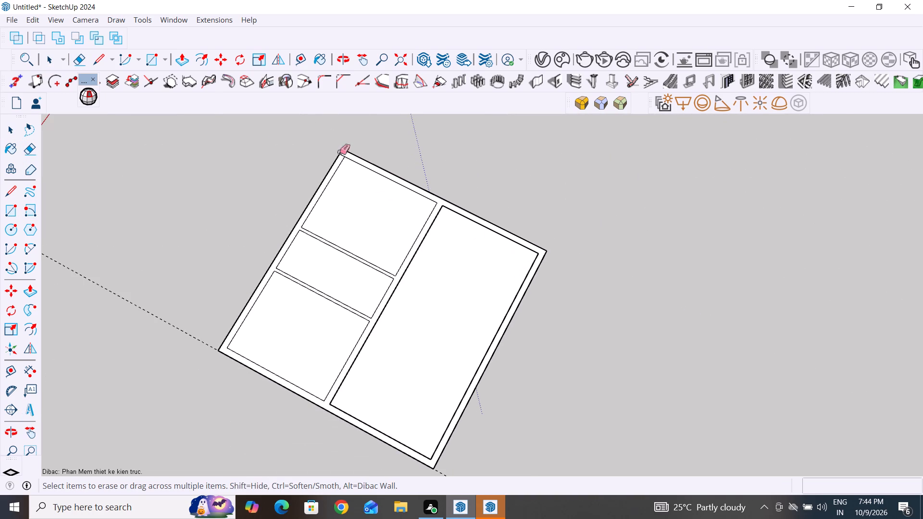
scroll(338, 142, "up", 4)
scroll(351, 182, "up", 7)
left_click(339, 159)
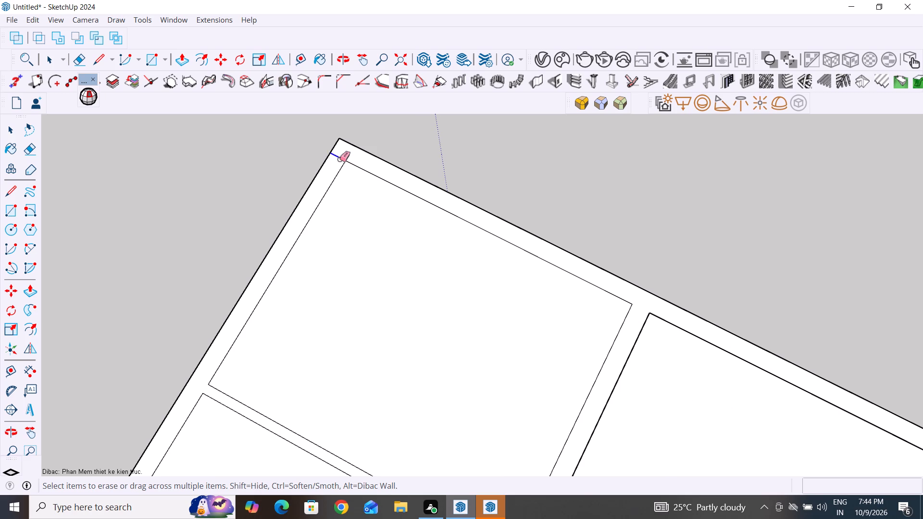
scroll(363, 172, "down", 12)
scroll(258, 416, "up", 3)
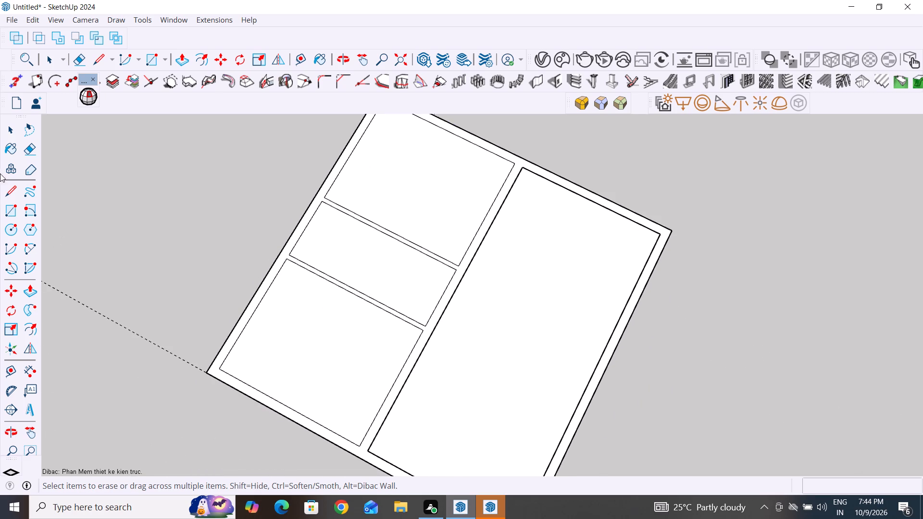
Delete all guides from the model.
left_click(7, 129)
left_click(39, 20)
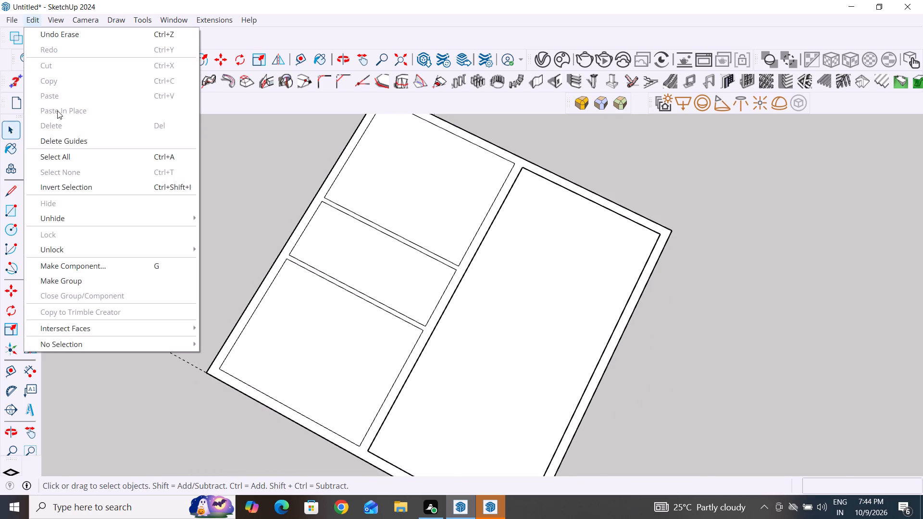
left_click(63, 140)
left_click(211, 193)
Examine the cleaned-up floor plan from low and overhead angles.
scroll(291, 230, "down", 6)
middle_click_drag(324, 317, 519, 204)
middle_click_drag(445, 397, 290, 305)
scroll(298, 393, "up", 5)
middle_click_drag(346, 362, 533, 334)
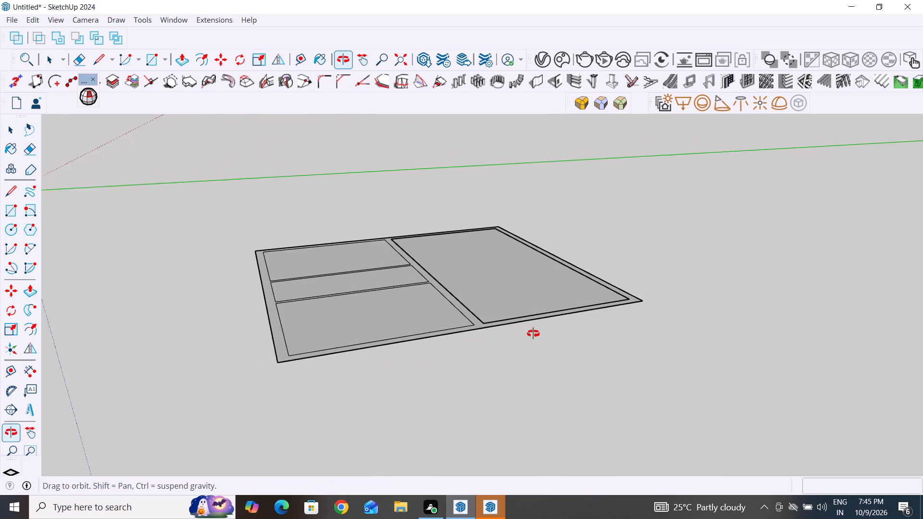
middle_click_drag(533, 334, 402, 420)
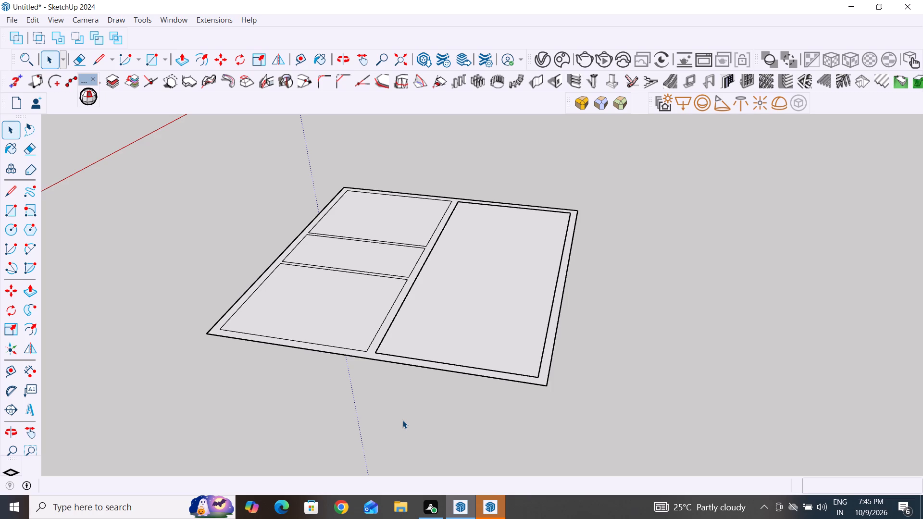
scroll(466, 312, "down", 3)
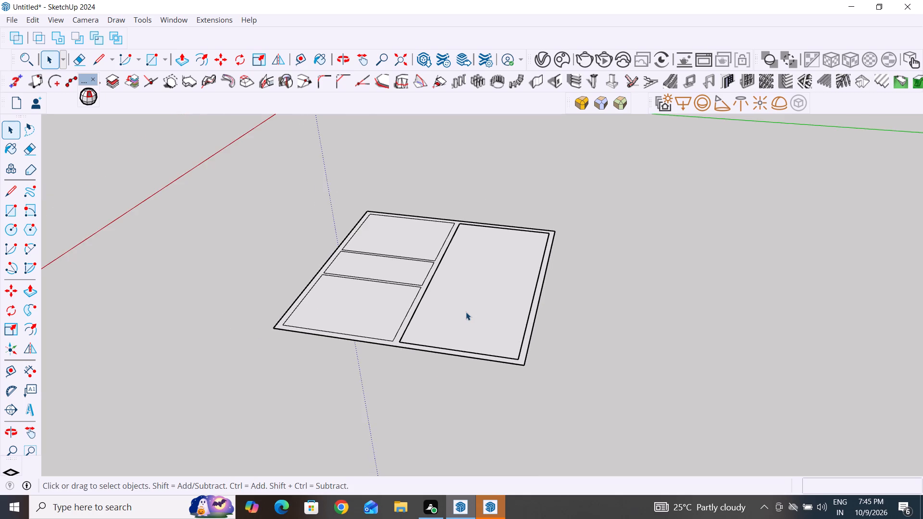
middle_click_drag(526, 323, 566, 451)
scroll(589, 420, "down", 1)
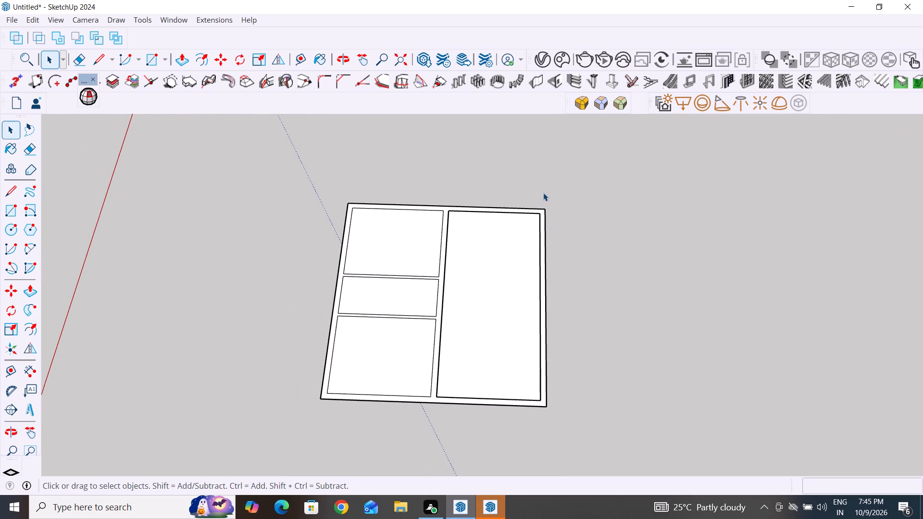
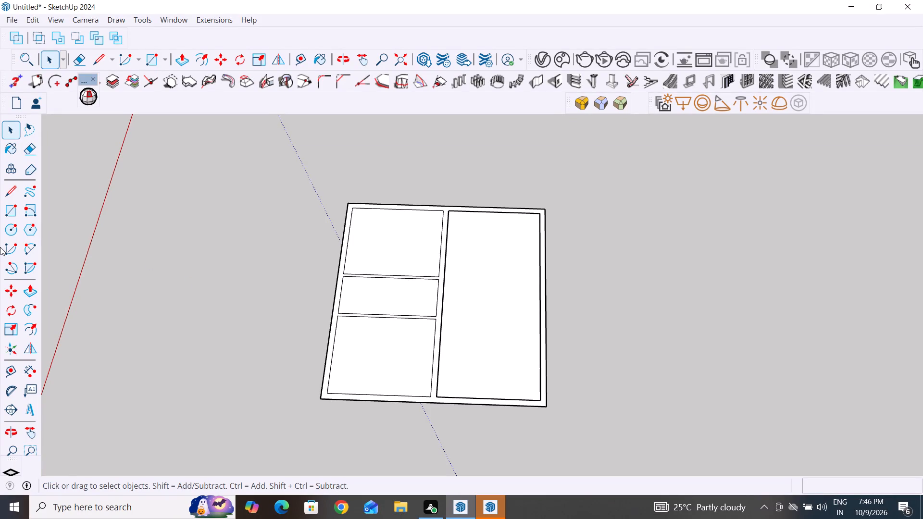
Draw two 10" lines across the far outer wall, one from each inner corner of the large undivided room.
scroll(511, 222, "up", 1)
middle_click_drag(511, 223, 492, 309)
scroll(524, 177, "up", 5)
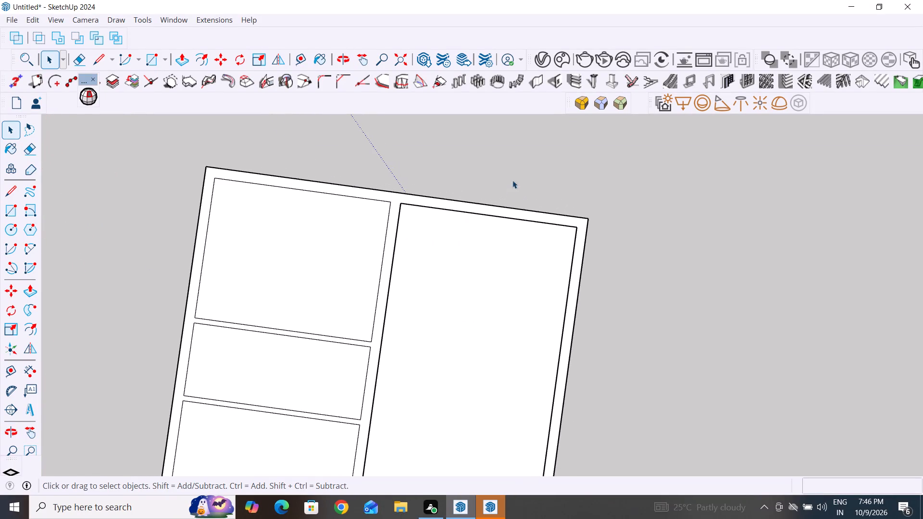
middle_click_drag(429, 473, 469, 452)
left_click(9, 196)
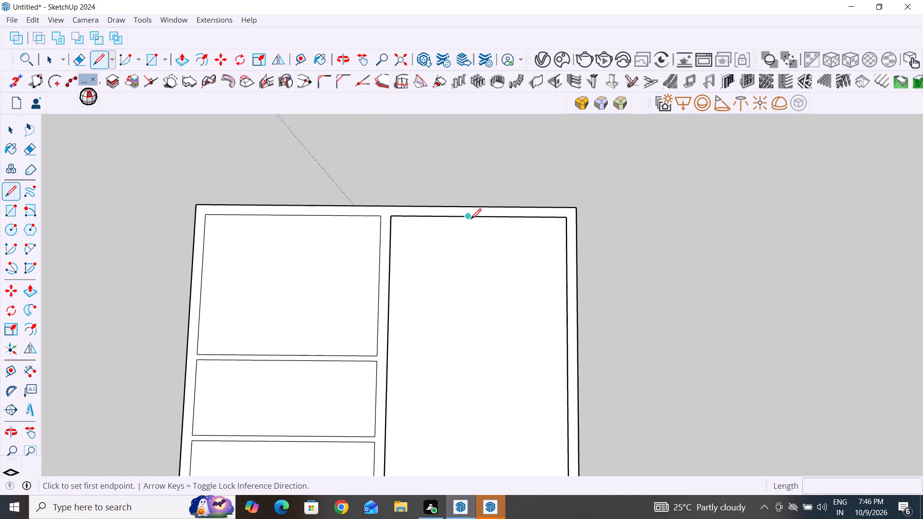
left_click(392, 219)
left_click(393, 208)
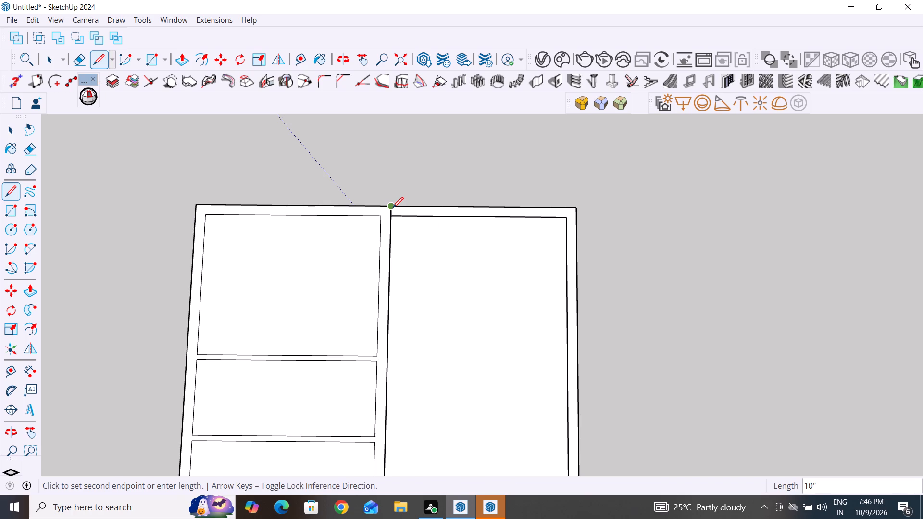
key("space")
left_click(14, 196)
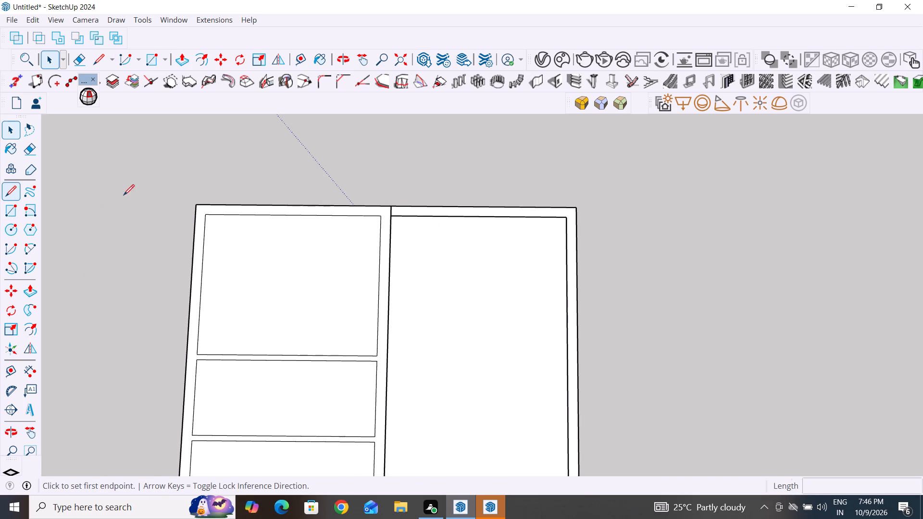
left_click(567, 217)
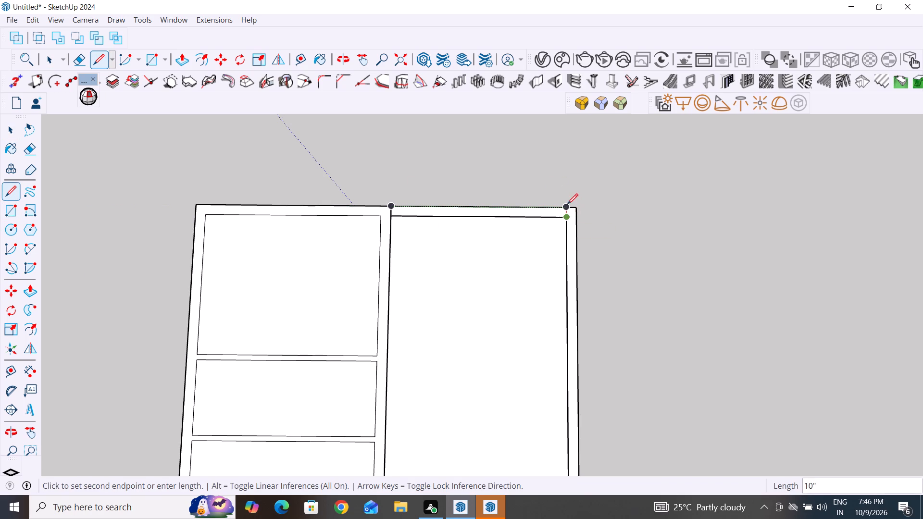
left_click(567, 207)
left_click(13, 130)
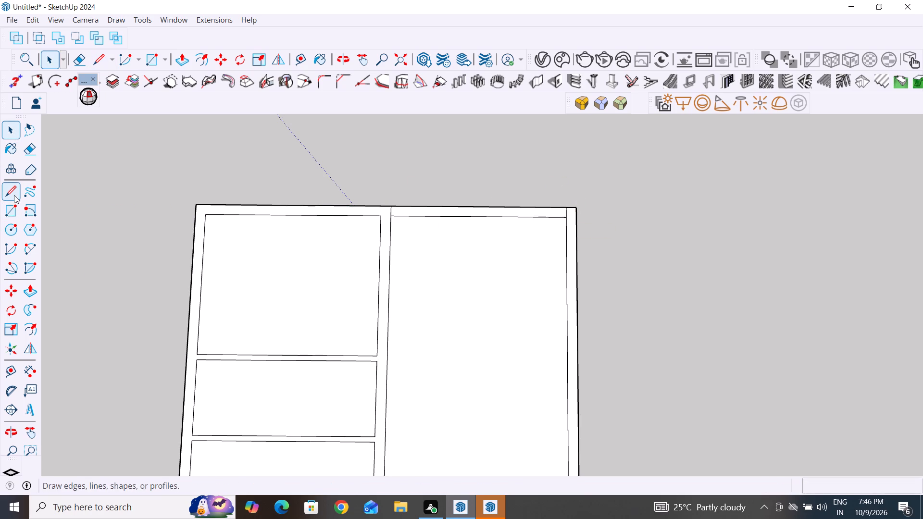
Measure the far inner wall edge of the large room between its two corners using the Dimension tool.
left_click(13, 195)
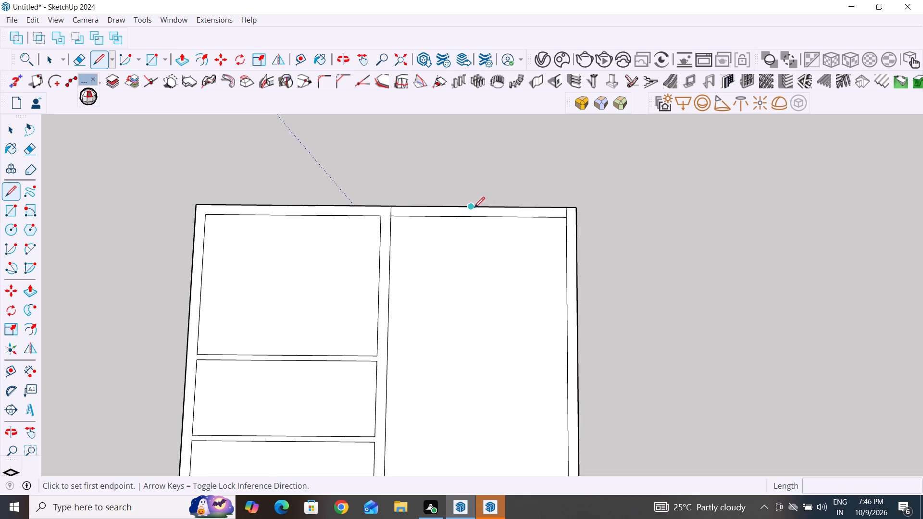
scroll(474, 208, "up", 6)
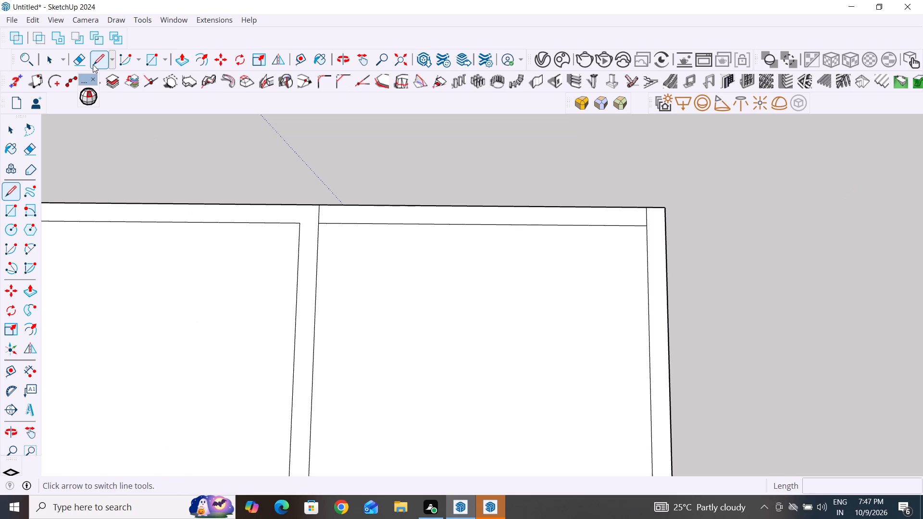
left_click(28, 367)
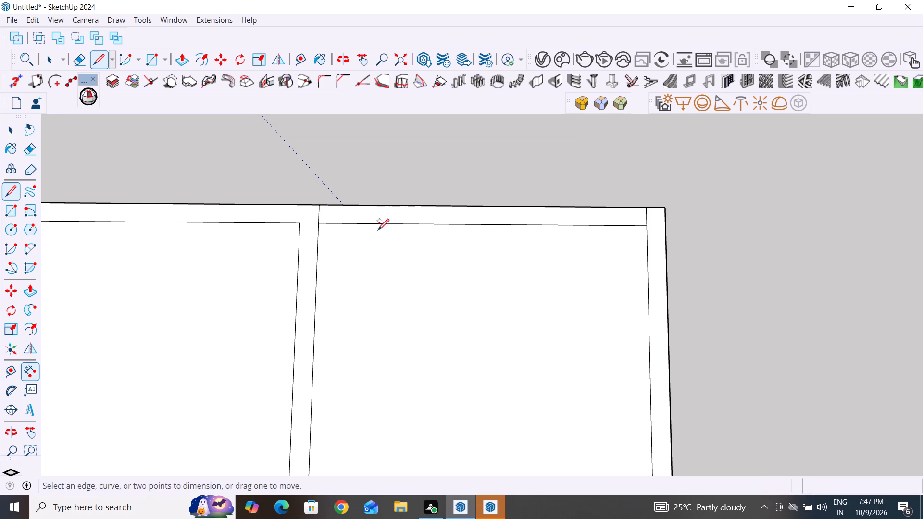
left_click(317, 223)
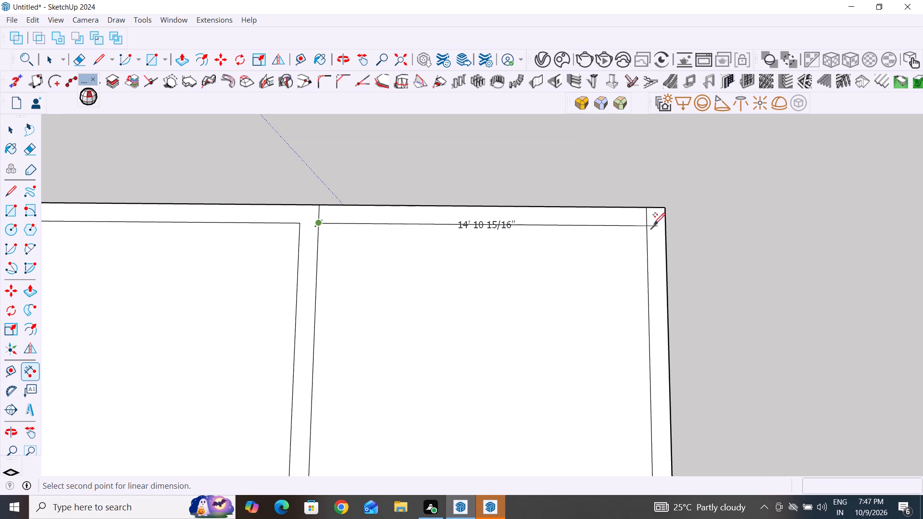
left_click(649, 223)
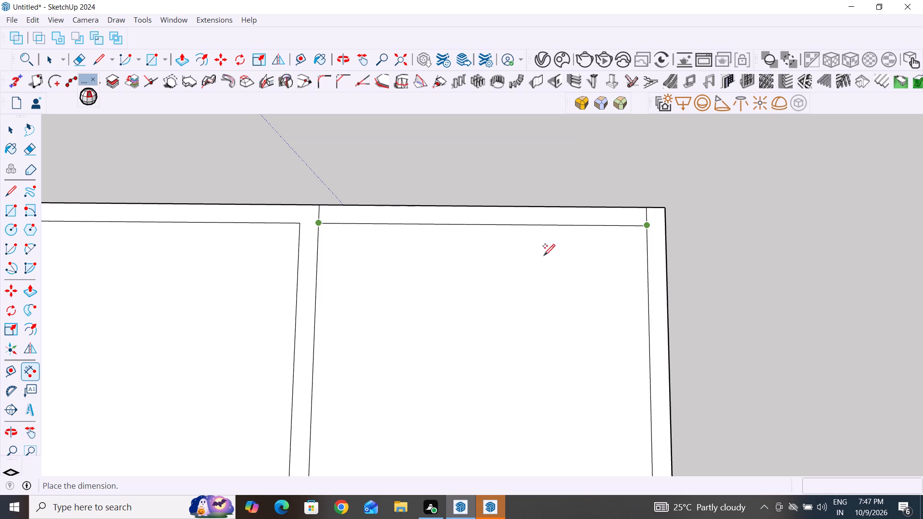
left_click(12, 133)
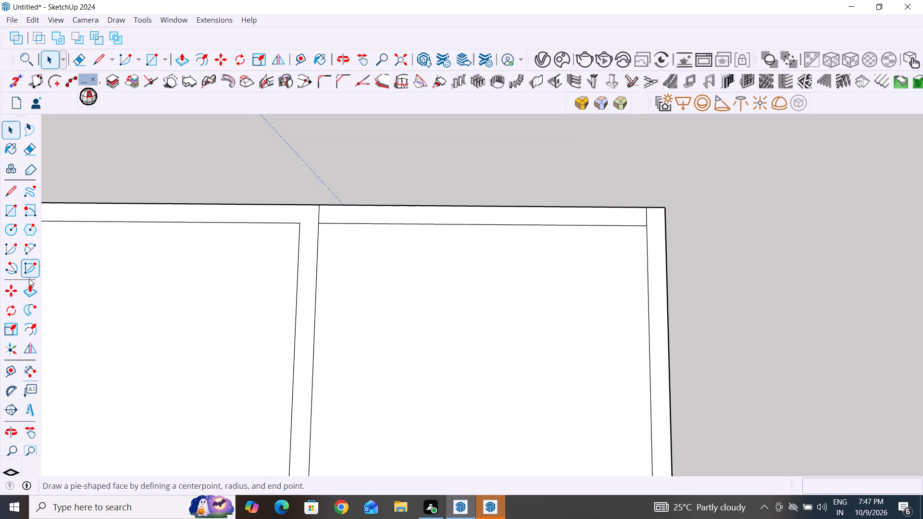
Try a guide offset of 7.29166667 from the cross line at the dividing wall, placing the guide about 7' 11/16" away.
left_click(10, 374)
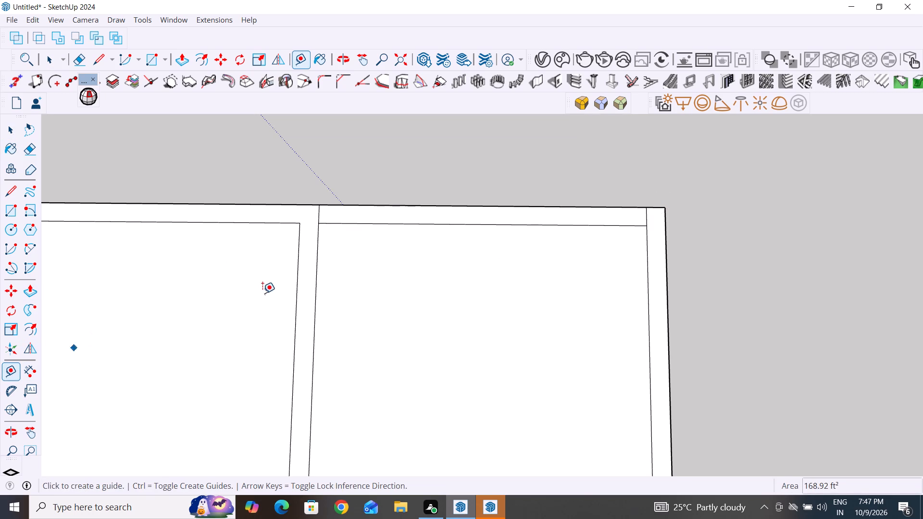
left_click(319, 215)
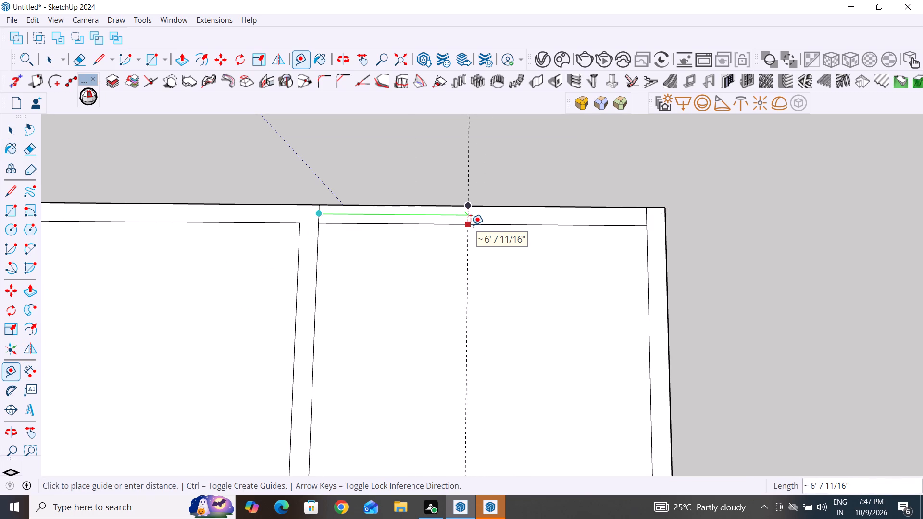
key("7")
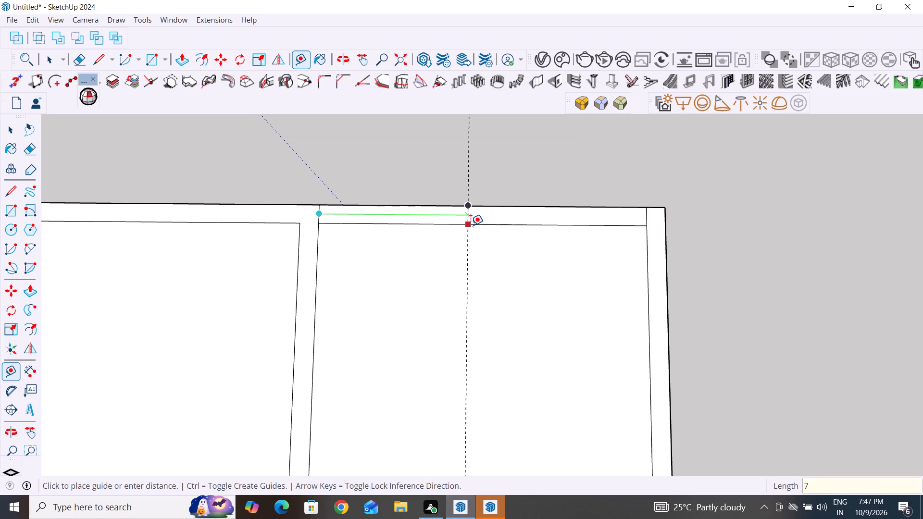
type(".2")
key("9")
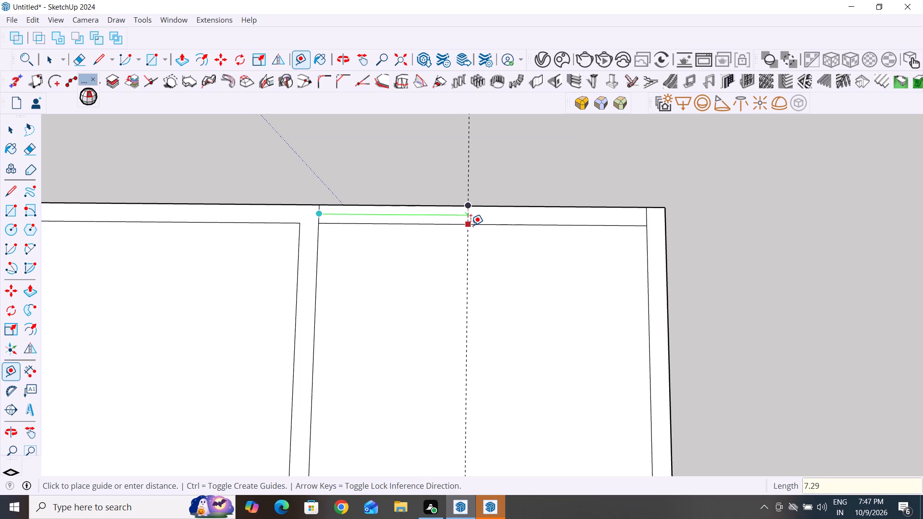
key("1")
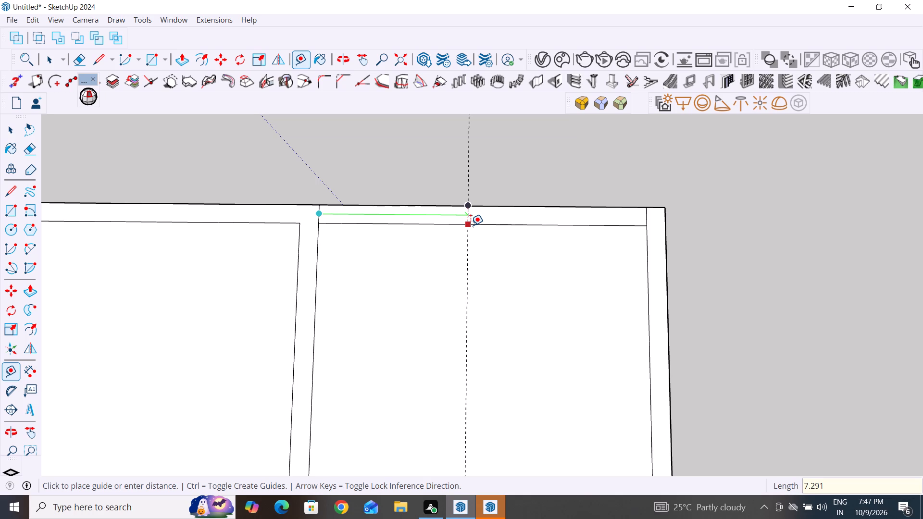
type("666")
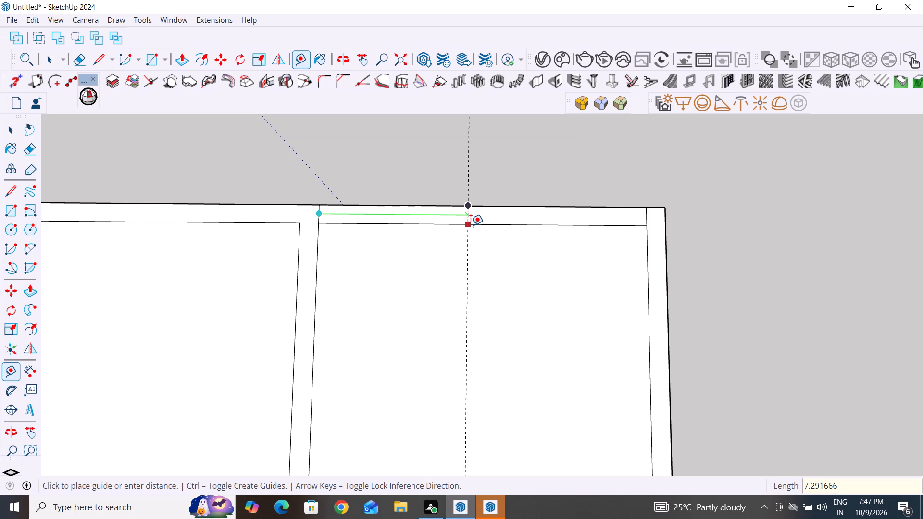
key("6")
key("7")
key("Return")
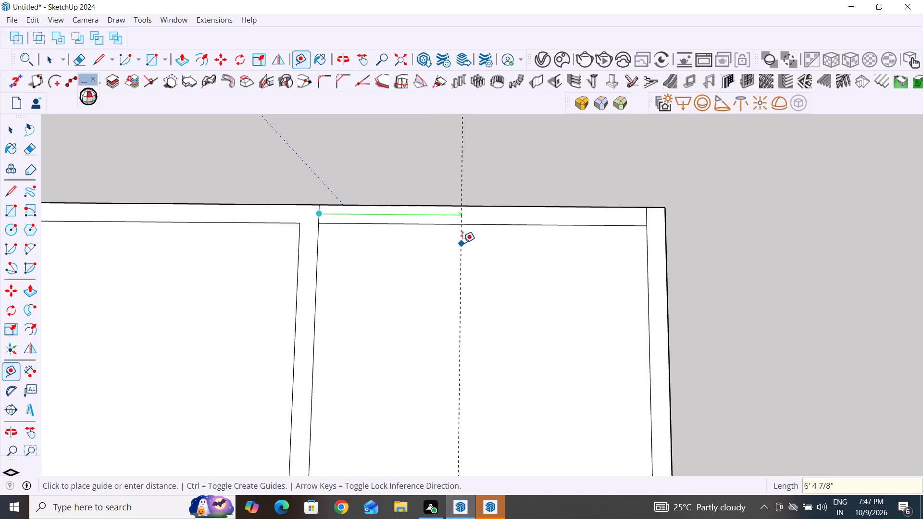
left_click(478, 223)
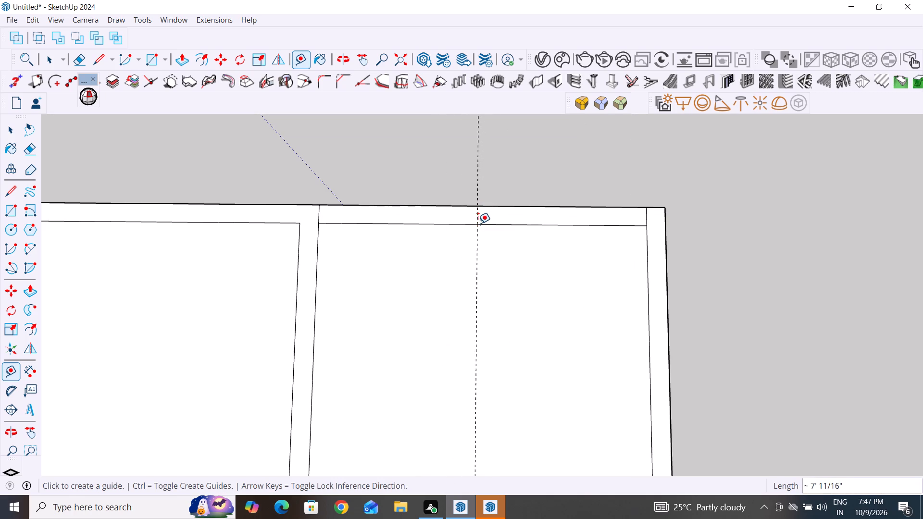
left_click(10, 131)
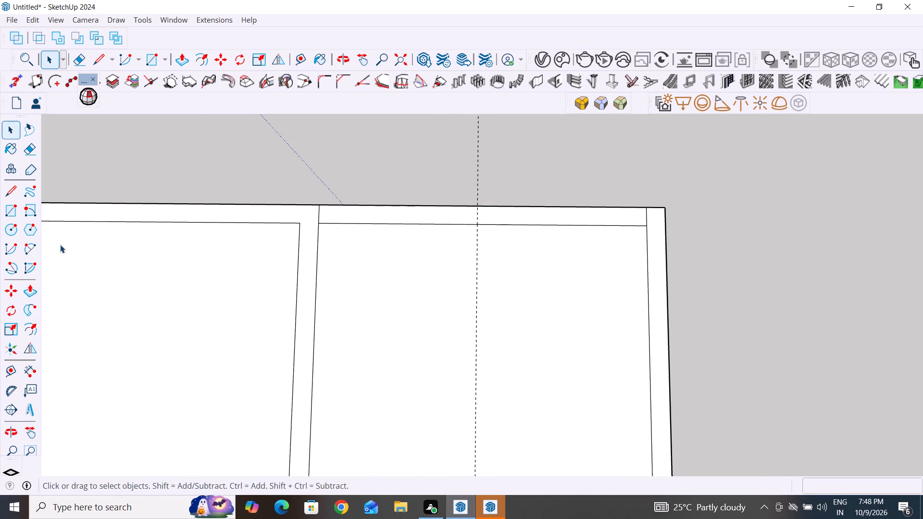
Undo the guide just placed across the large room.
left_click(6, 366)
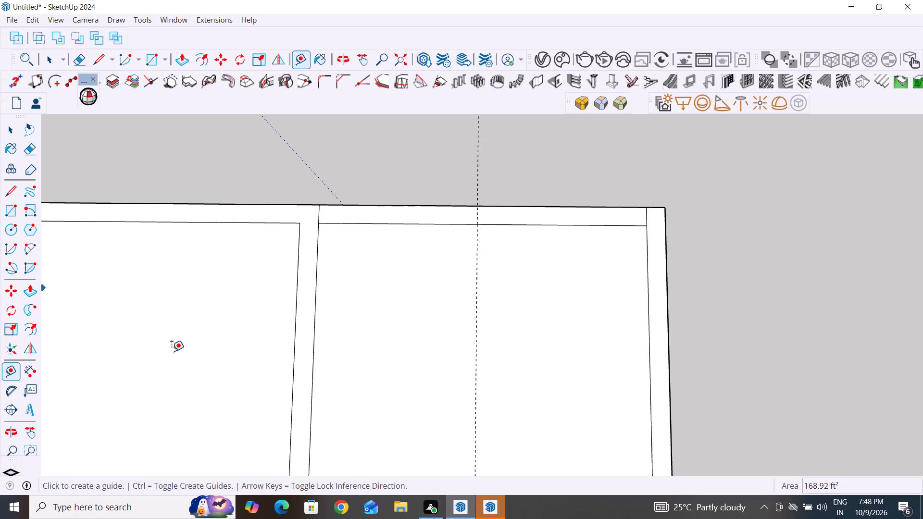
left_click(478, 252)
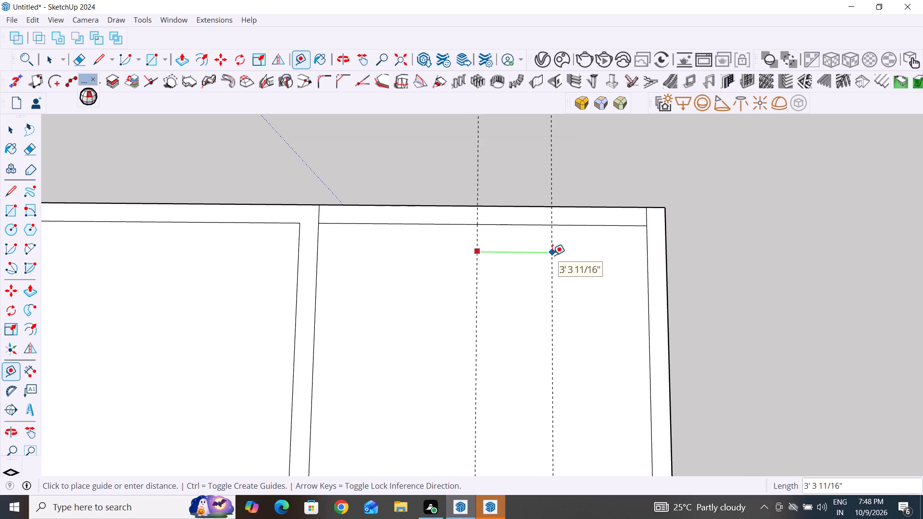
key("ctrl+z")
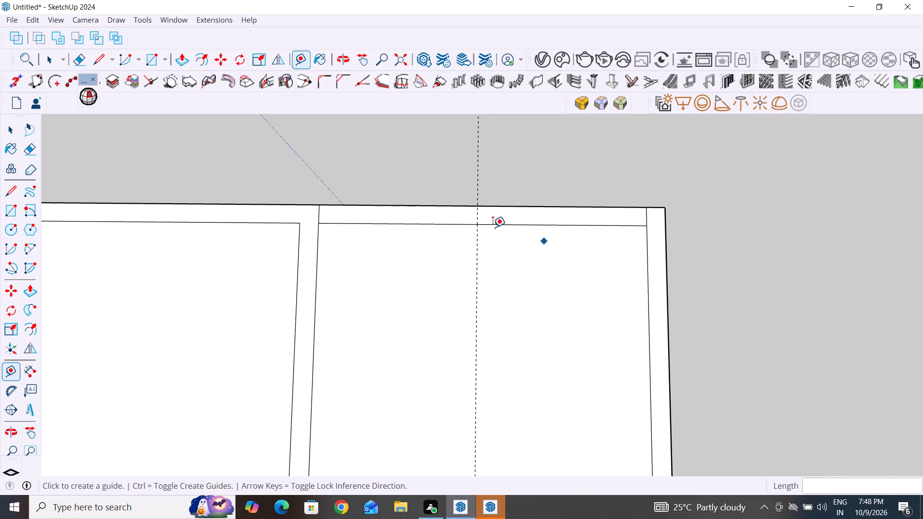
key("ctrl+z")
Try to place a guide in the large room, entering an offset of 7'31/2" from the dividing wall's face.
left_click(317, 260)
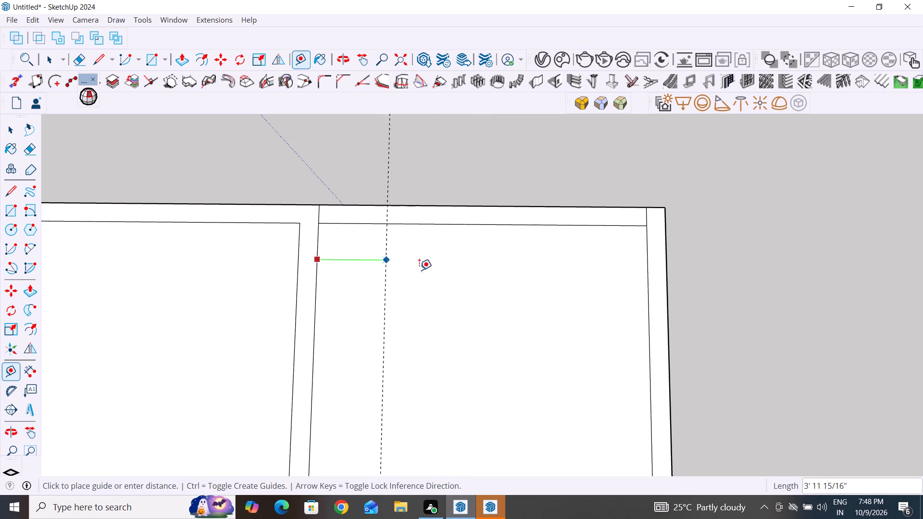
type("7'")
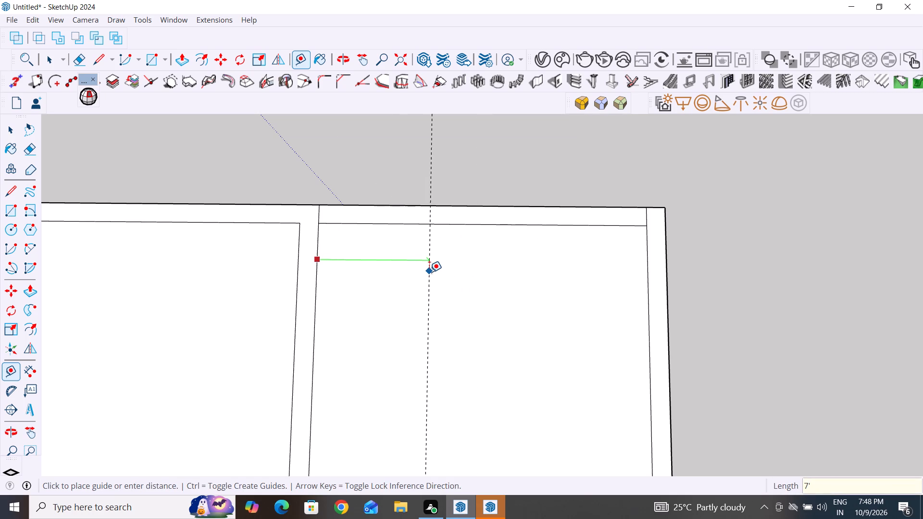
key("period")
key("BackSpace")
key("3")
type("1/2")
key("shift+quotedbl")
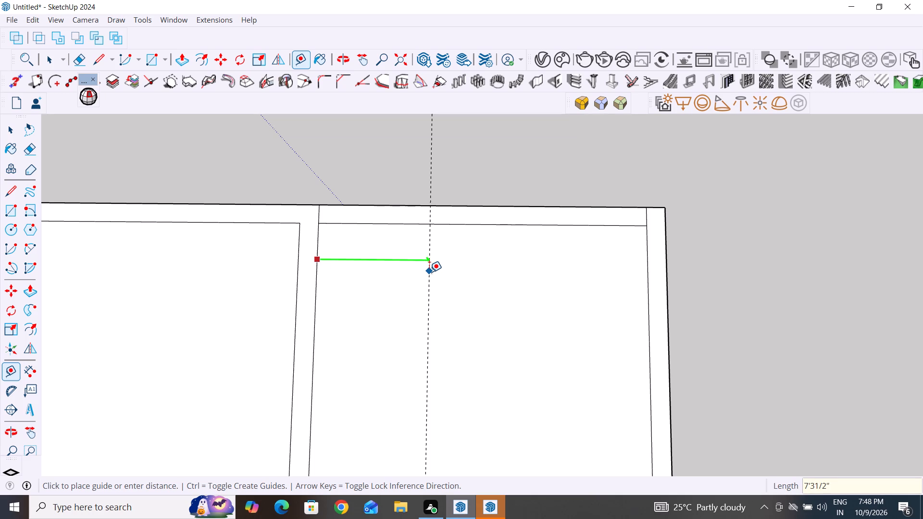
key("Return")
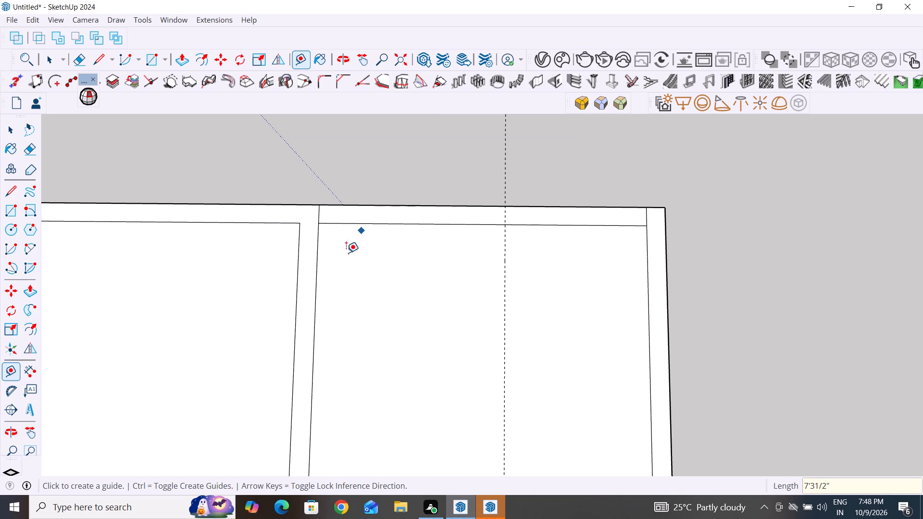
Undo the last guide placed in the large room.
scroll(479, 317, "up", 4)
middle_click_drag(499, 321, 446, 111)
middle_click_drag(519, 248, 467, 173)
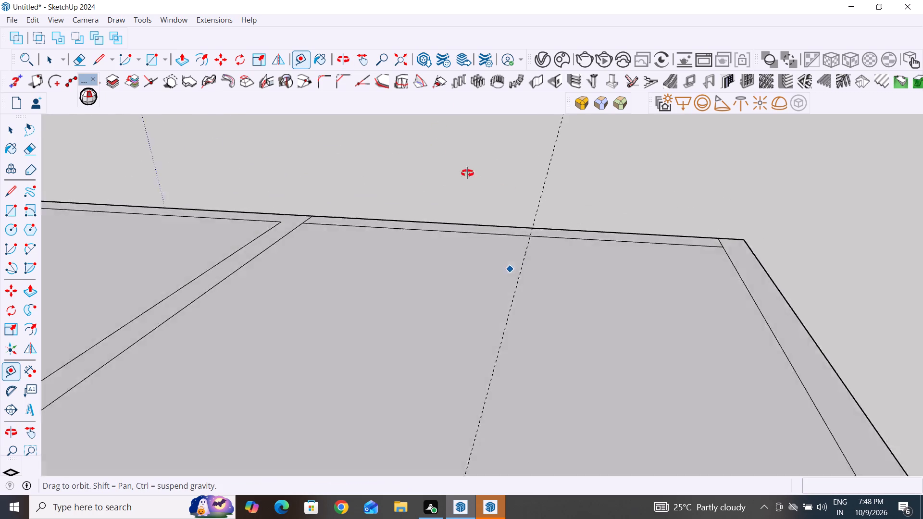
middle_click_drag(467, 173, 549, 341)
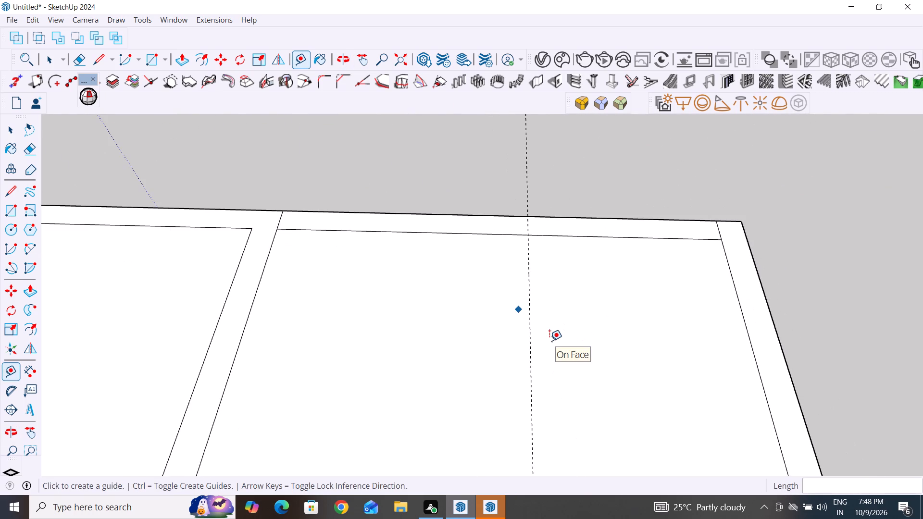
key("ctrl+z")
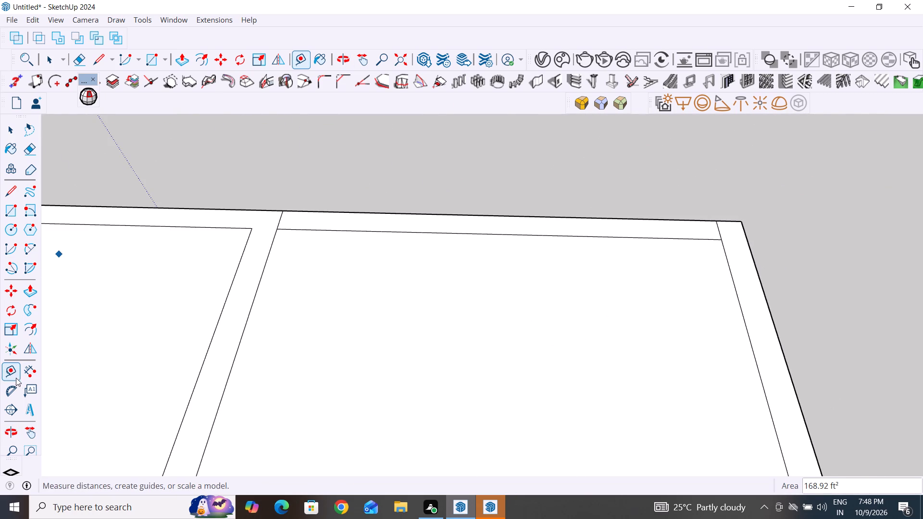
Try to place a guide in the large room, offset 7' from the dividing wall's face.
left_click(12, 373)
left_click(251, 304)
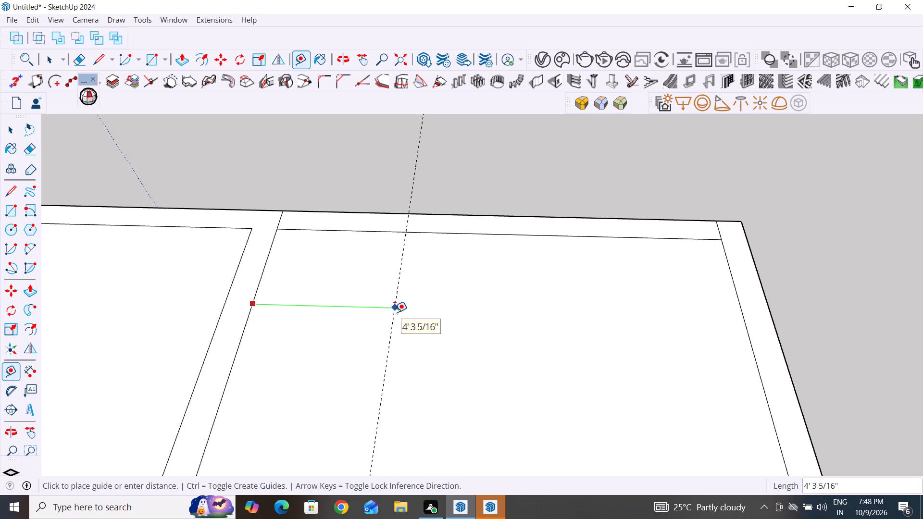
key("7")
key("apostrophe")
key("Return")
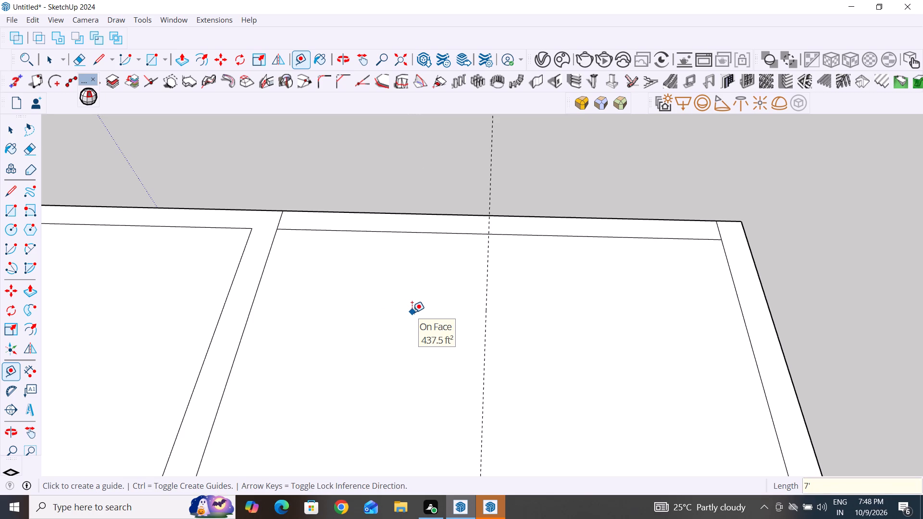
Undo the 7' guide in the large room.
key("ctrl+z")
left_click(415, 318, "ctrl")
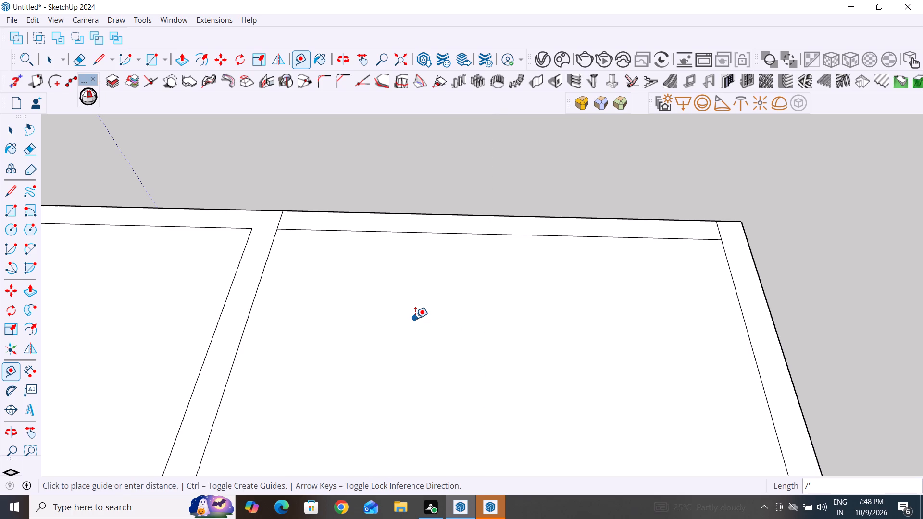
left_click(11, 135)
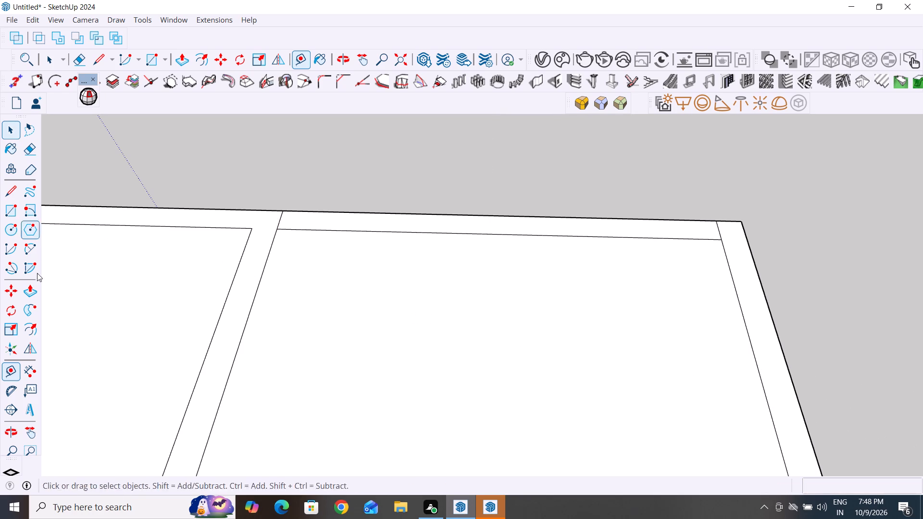
Place a guide in the large room, offset 7'3" from the dividing wall's face.
left_click(11, 369)
left_click(241, 346)
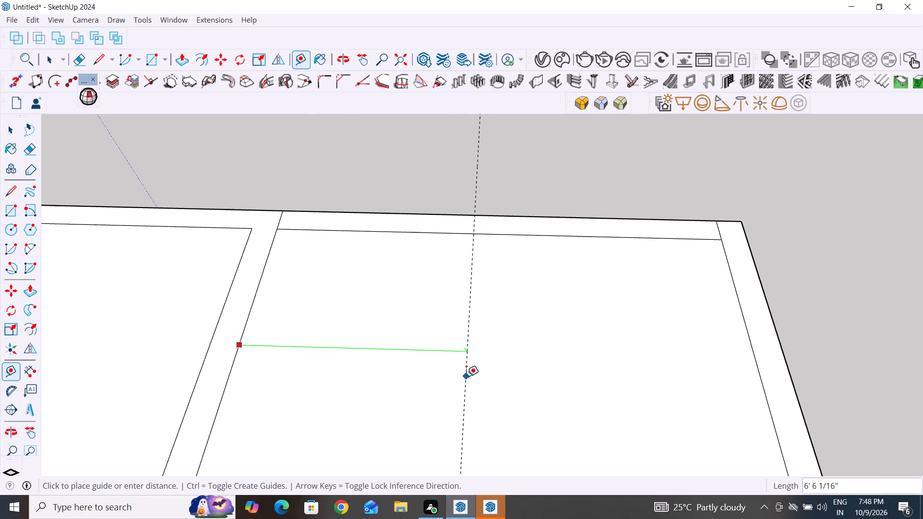
type("7'3\"")
key("Return")
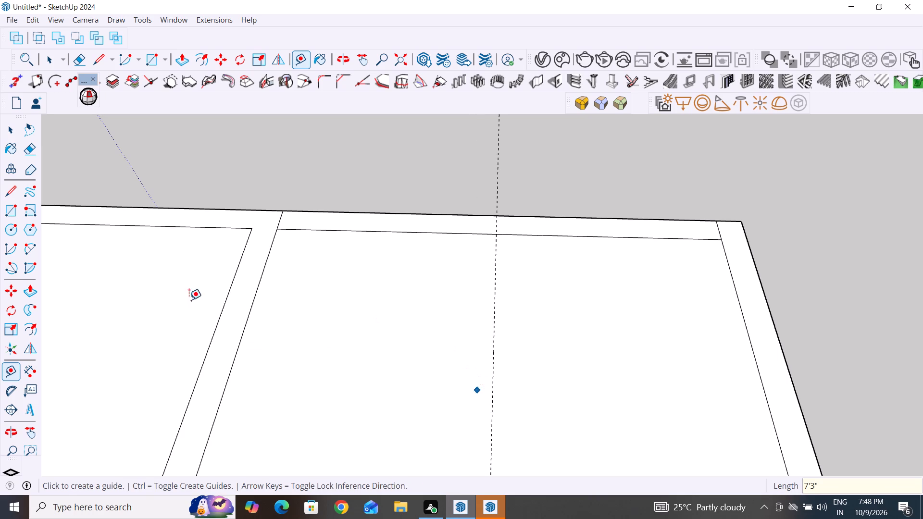
Draw a 10" line across the outer wall's thickness along the 7'3" guide.
left_click(12, 189)
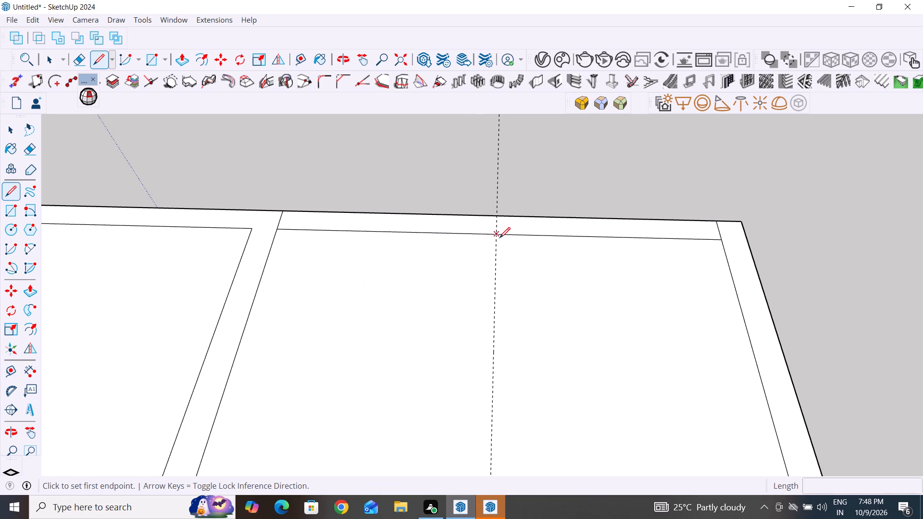
left_click(493, 238)
left_click(499, 216)
left_click(9, 124)
left_click(329, 149)
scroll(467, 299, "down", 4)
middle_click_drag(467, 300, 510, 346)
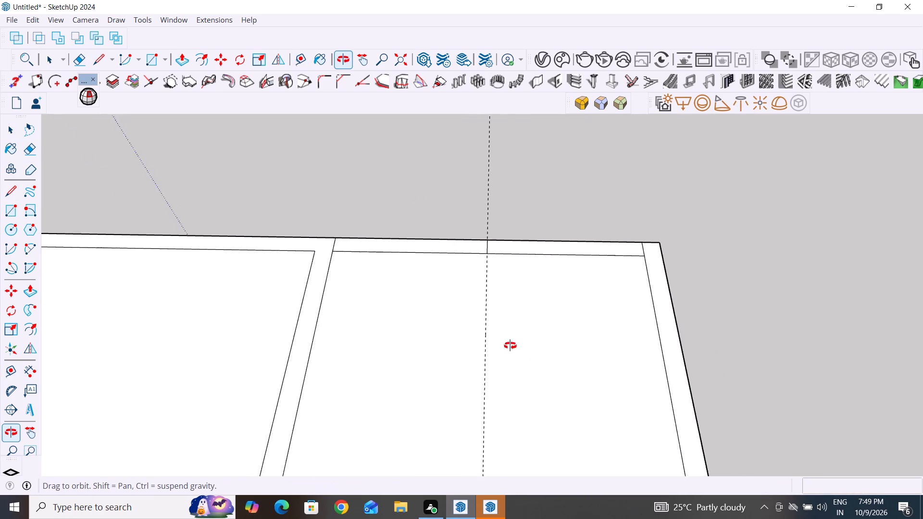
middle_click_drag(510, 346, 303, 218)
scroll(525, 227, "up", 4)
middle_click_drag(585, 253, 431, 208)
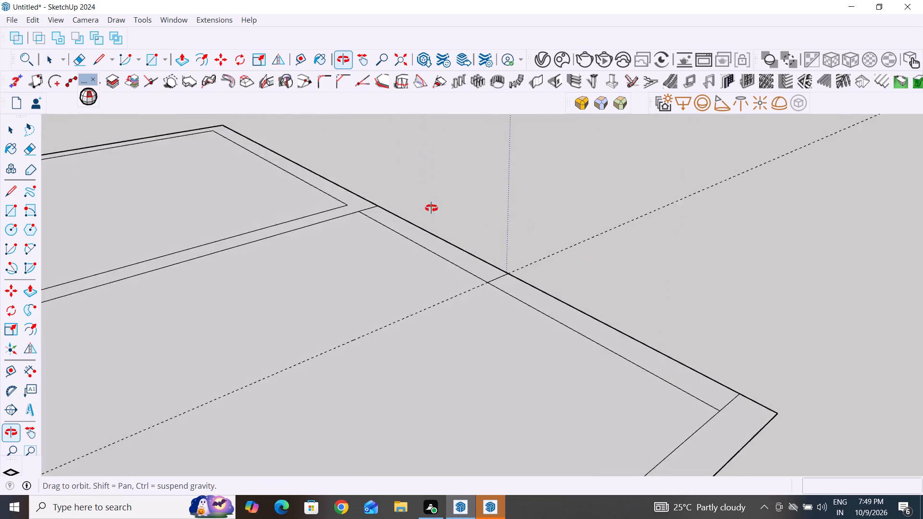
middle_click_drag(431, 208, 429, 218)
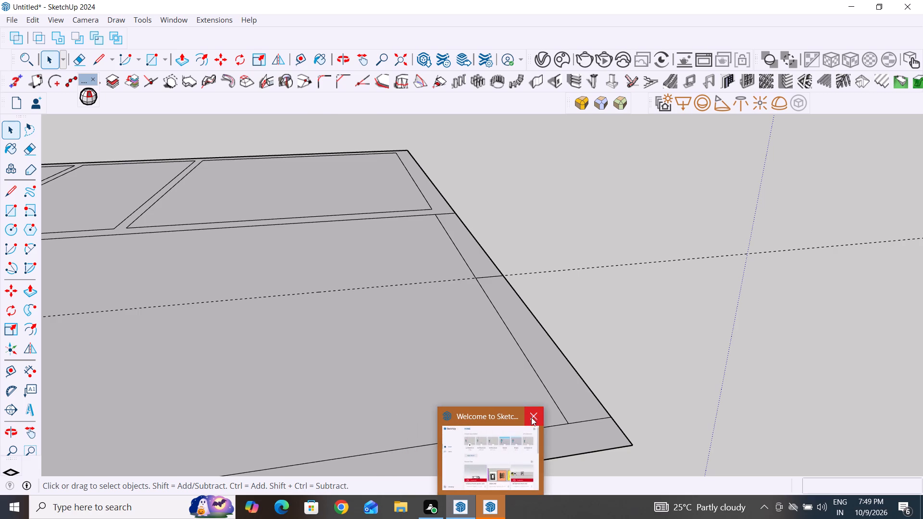
Close the extra Welcome to SketchUp window.
left_click(532, 416)
Examine the new cross line in the large room's outer wall from several angles.
middle_click_drag(684, 347, 853, 384)
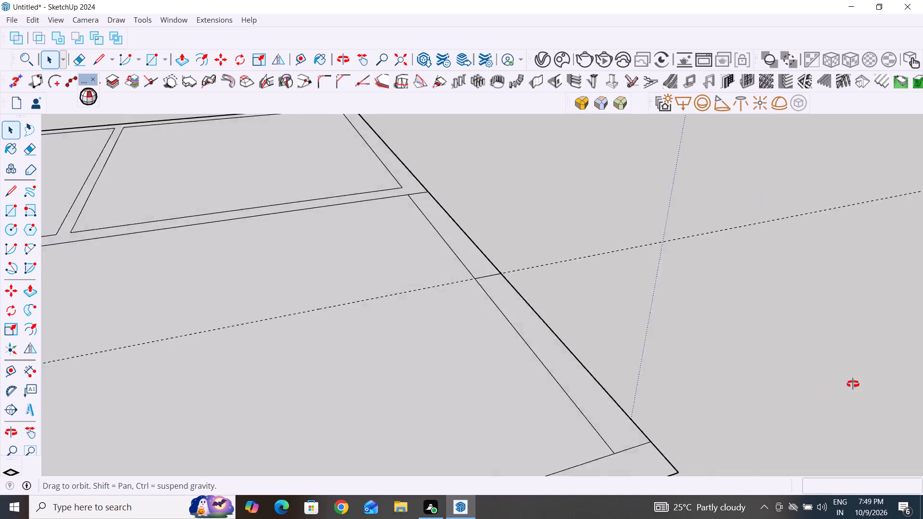
middle_click_drag(853, 384, 869, 367)
middle_click_drag(505, 329, 586, 469)
middle_click_drag(490, 334, 492, 358)
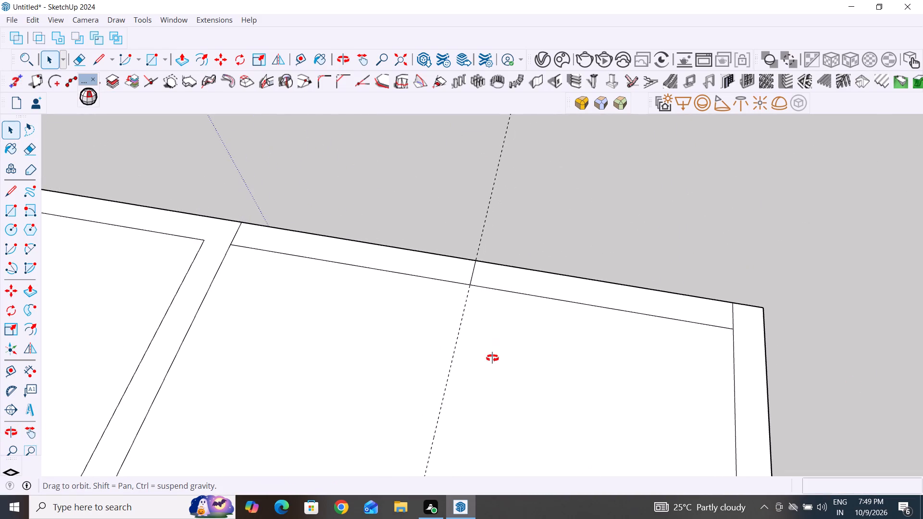
middle_click_drag(492, 358, 537, 445)
scroll(506, 236, "up", 4)
scroll(483, 317, "up", 4)
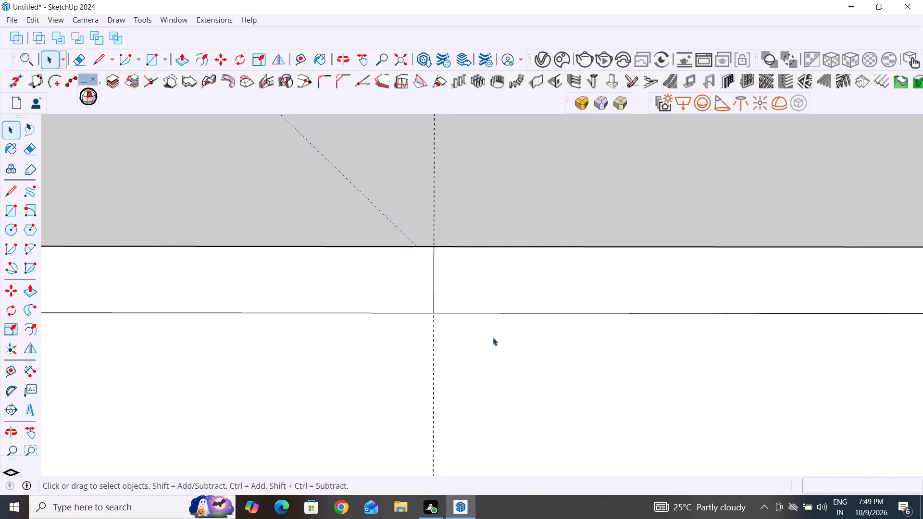
middle_click_drag(493, 337, 478, 151)
middle_click_drag(484, 325, 505, 259)
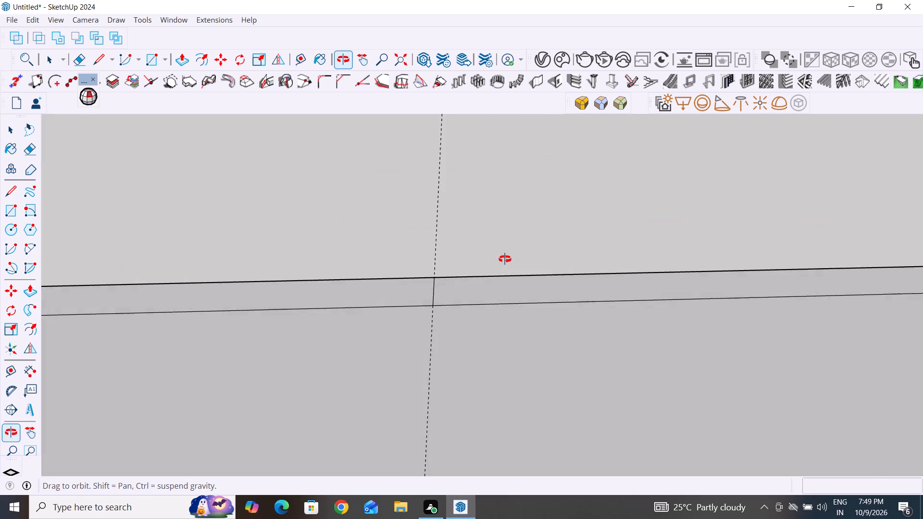
middle_click_drag(505, 259, 372, 200)
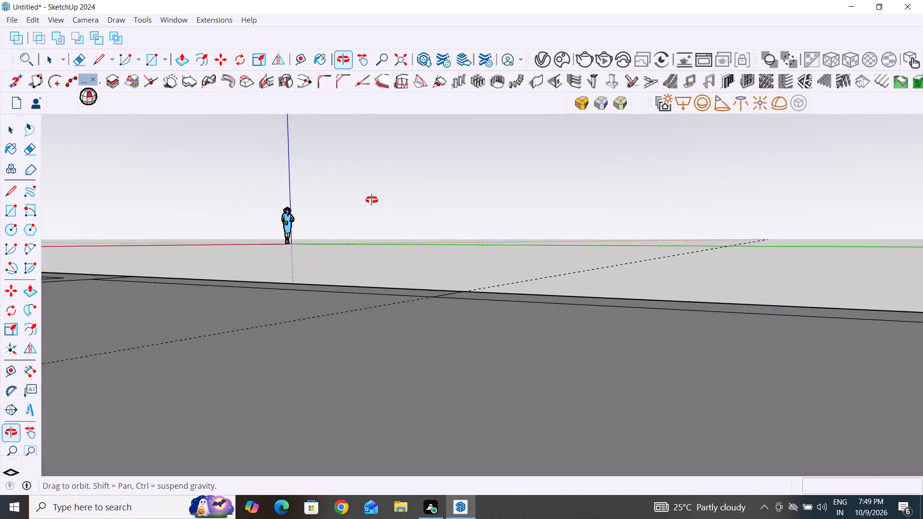
middle_click_drag(372, 200, 346, 205)
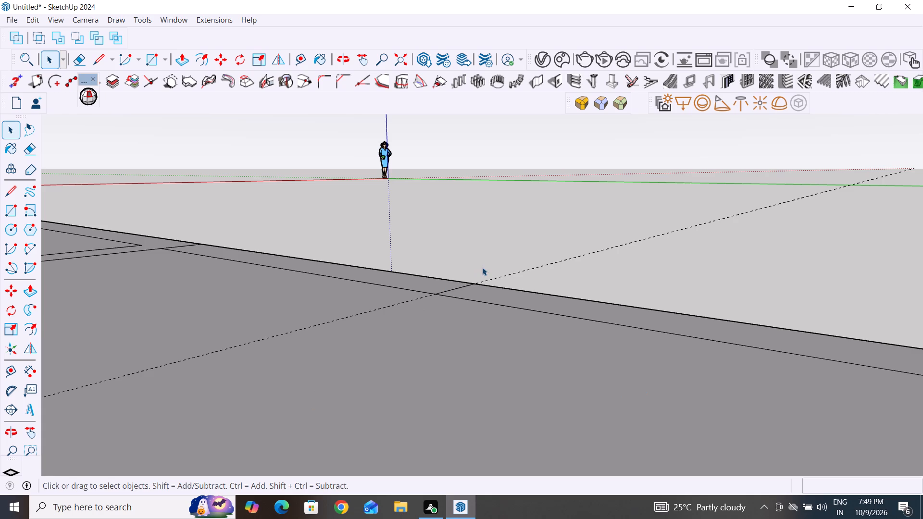
Delete all guides from the model.
left_click(30, 20)
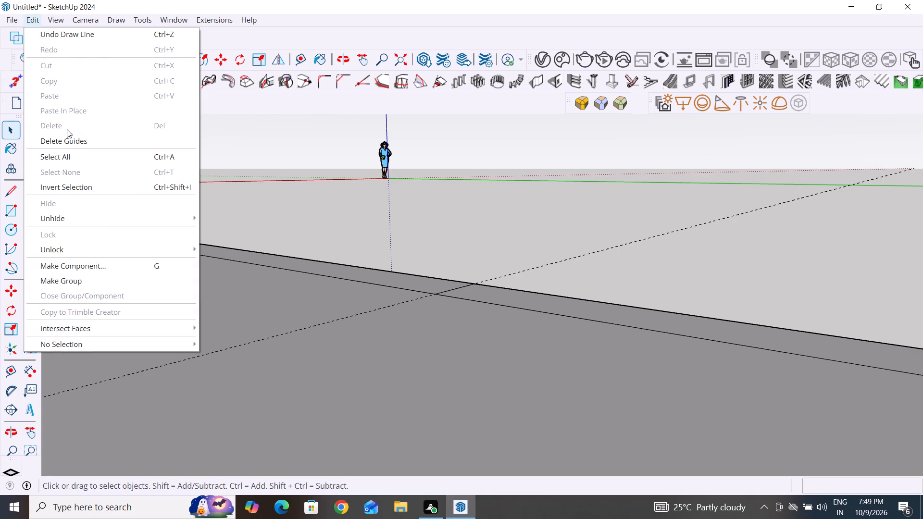
left_click(67, 129)
left_click(69, 140)
Place a guide 2' from the outer wall's middle cross line, on the side toward the building's corner.
scroll(497, 270, "down", 4)
middle_click_drag(518, 294, 576, 362)
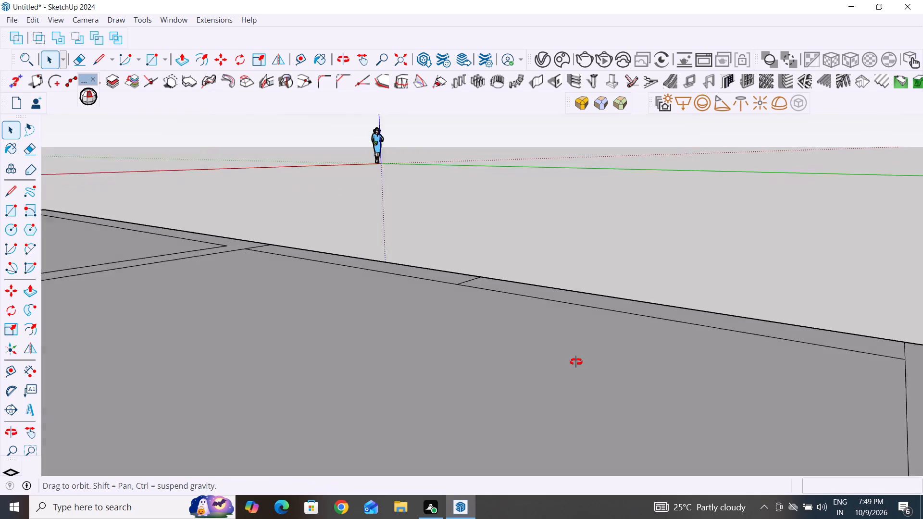
middle_click_drag(576, 362, 663, 485)
scroll(416, 330, "down", 5)
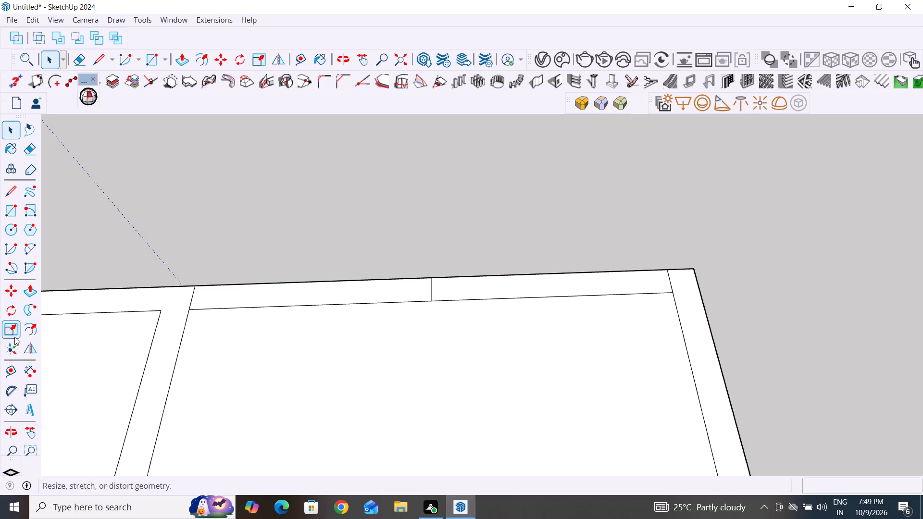
left_click(10, 370)
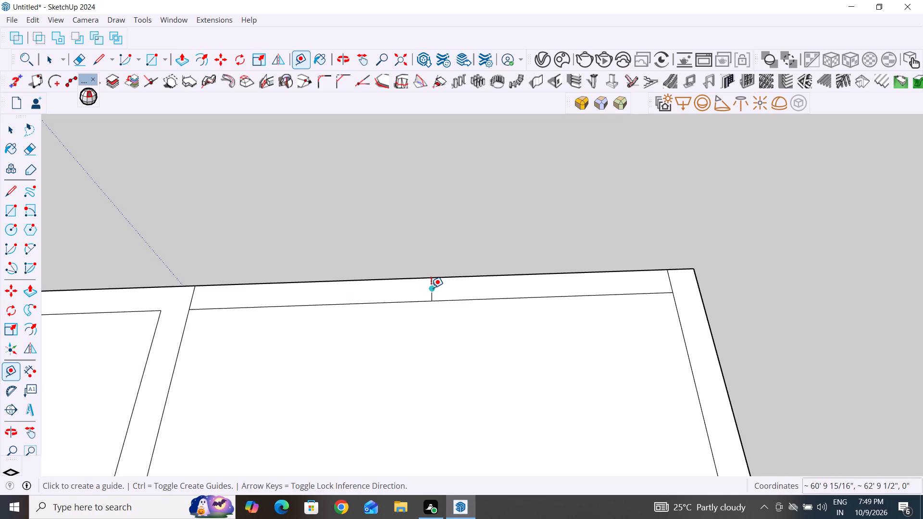
left_click(431, 288)
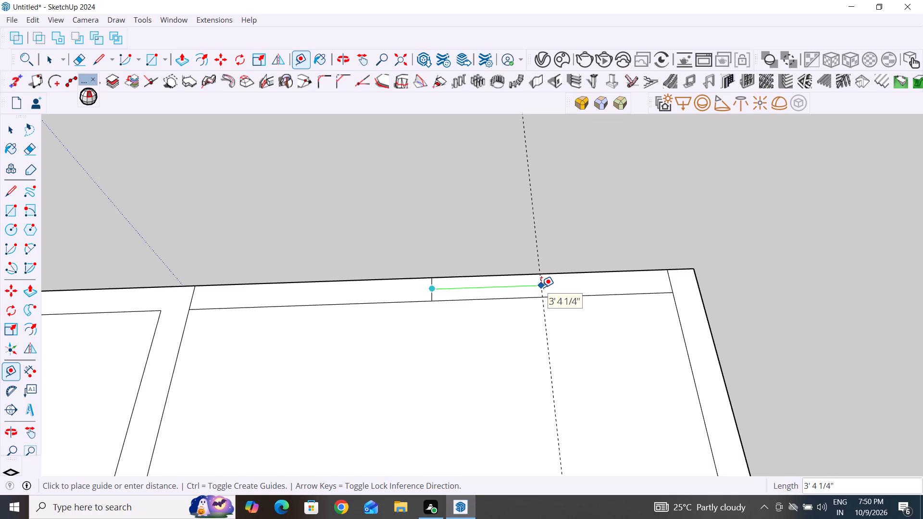
type("2'")
key("Return")
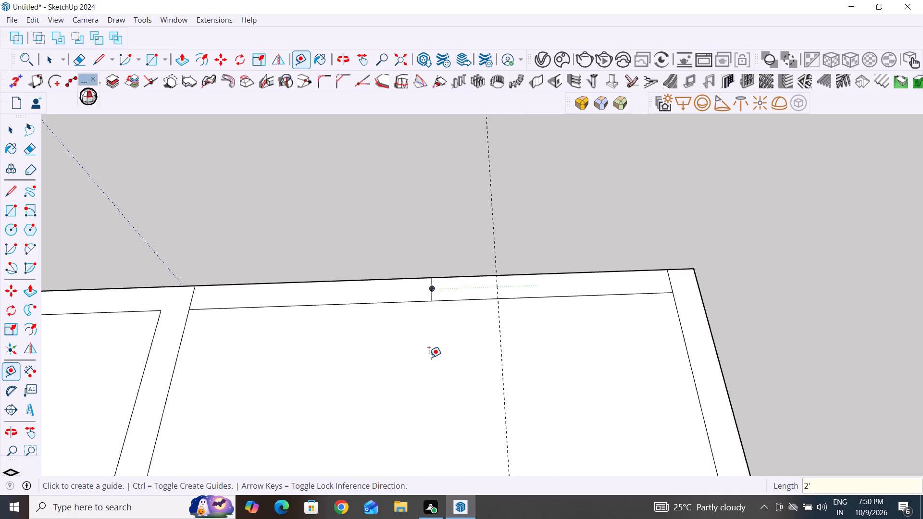
Place a second guide 2' from the same cross line, on the side toward the dividing wall.
left_click(427, 291)
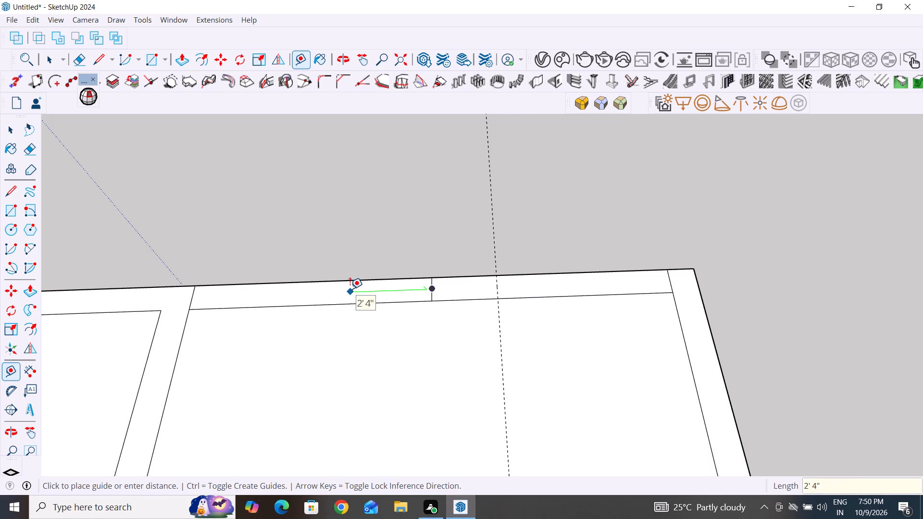
left_click(16, 132)
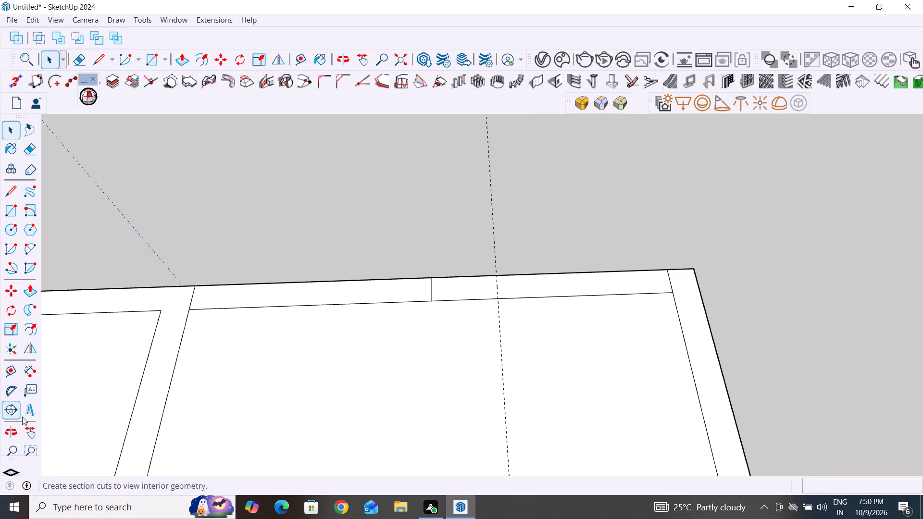
left_click(14, 374)
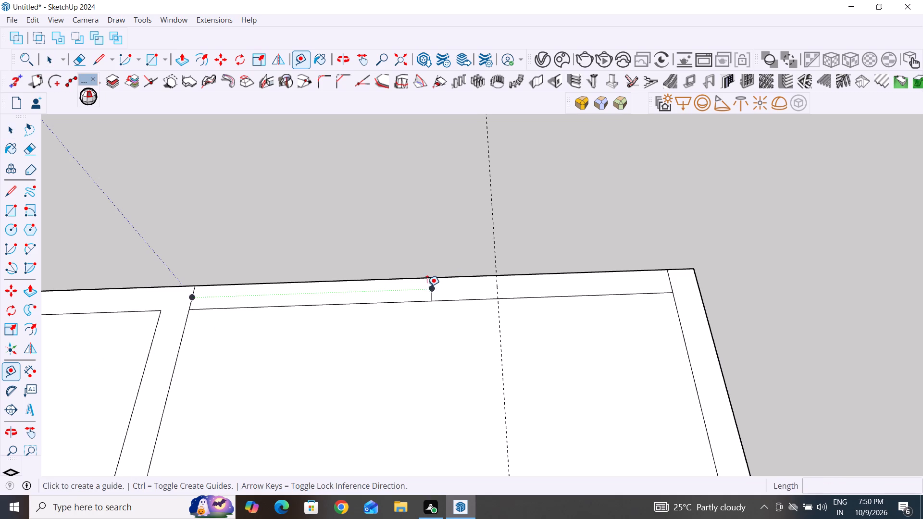
left_click(433, 290)
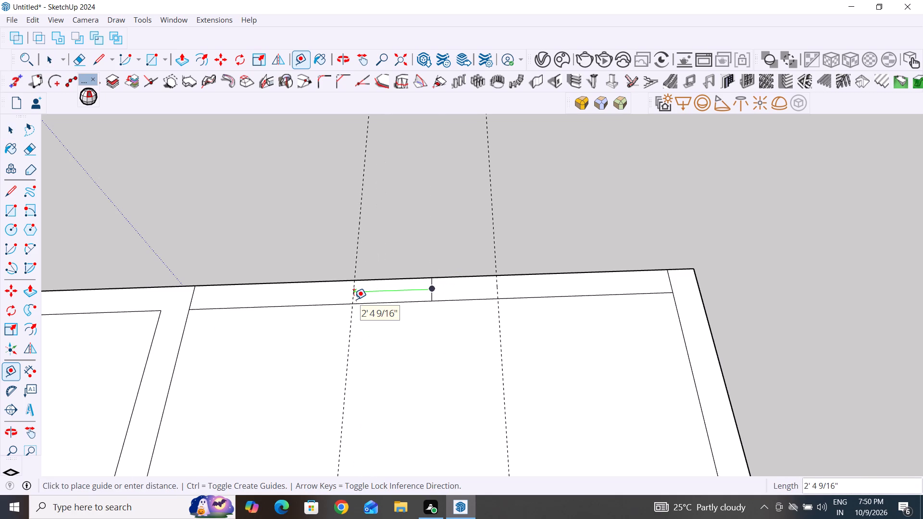
type("2'")
key("Return")
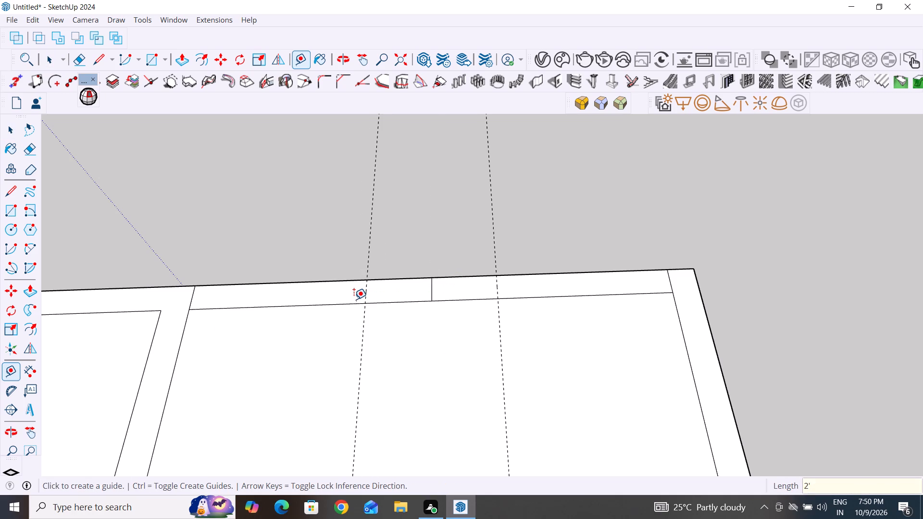
Draw a line across the outer wall's thickness along each of the two 2' guides.
left_click(14, 188)
scroll(586, 303, "up", 2)
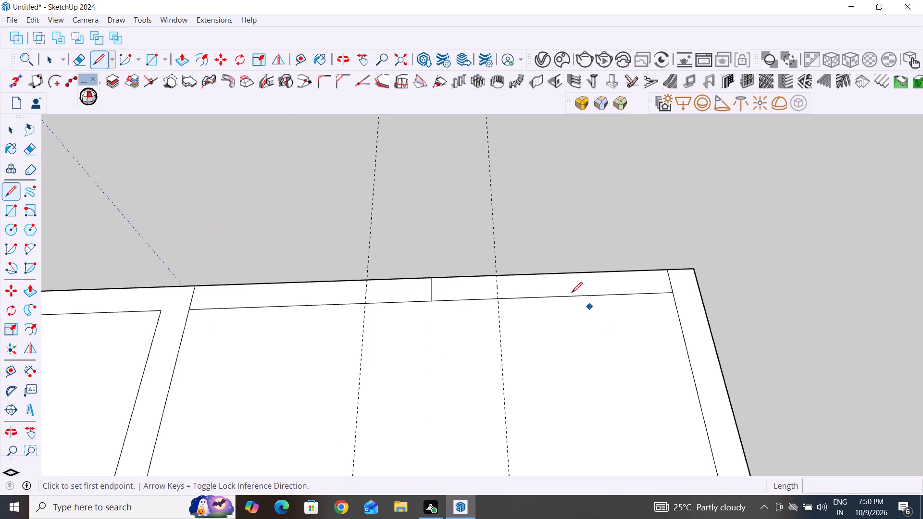
scroll(572, 293, "up", 2)
middle_click_drag(534, 309, 520, 387)
left_click(457, 303)
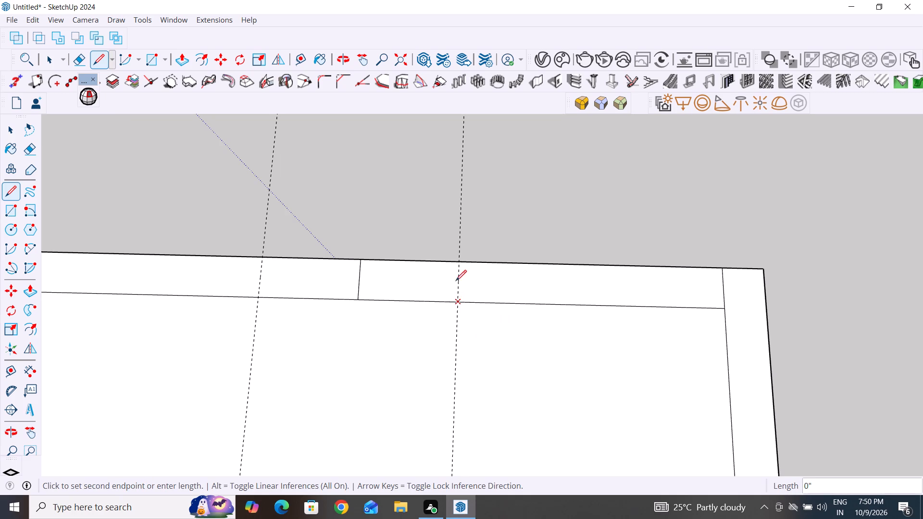
left_click(460, 266)
left_click(16, 189)
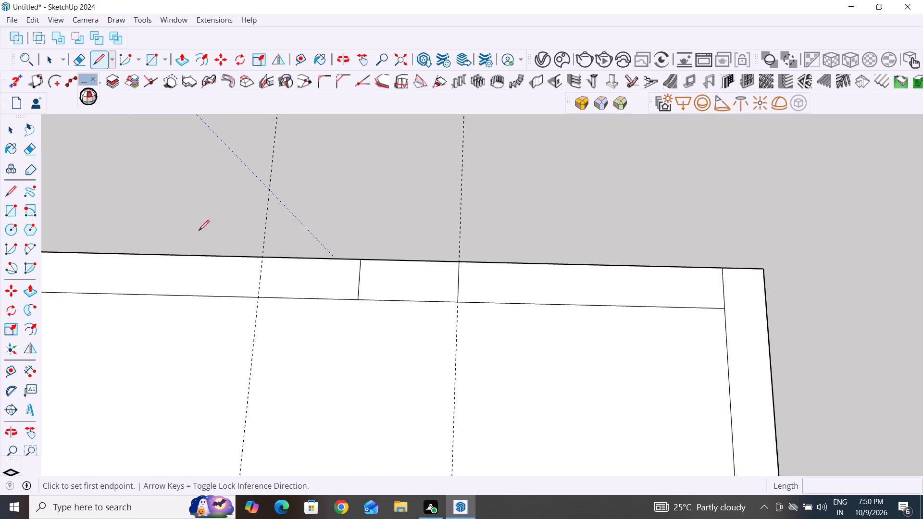
left_click(258, 300)
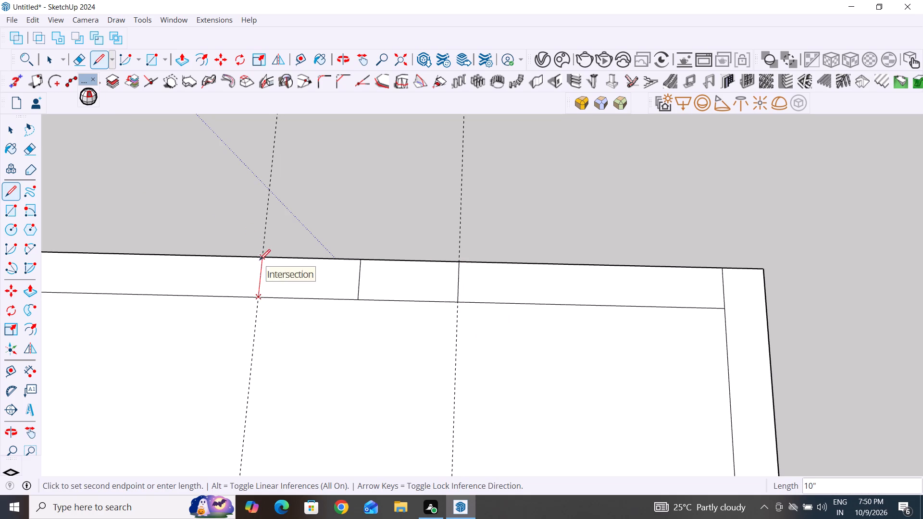
left_click(260, 260)
left_click(20, 133)
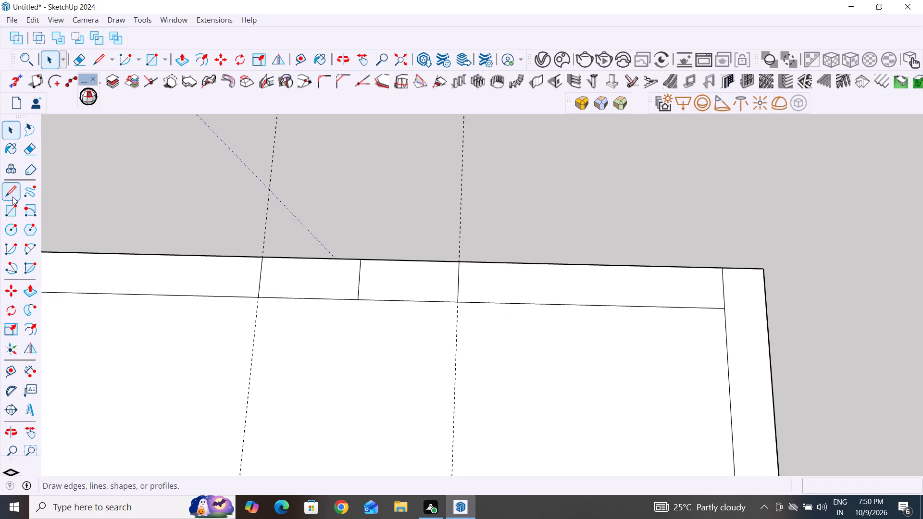
scroll(638, 255, "down", 10)
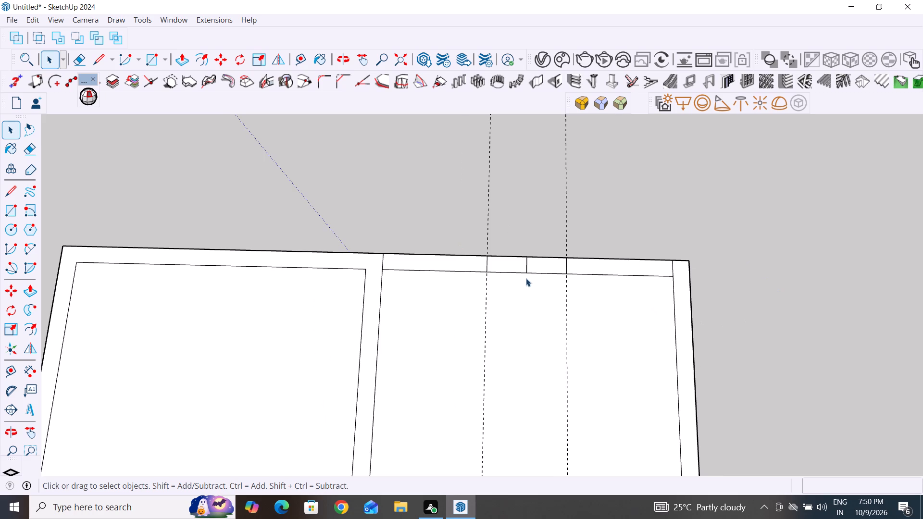
Delete the middle cross line between the two opening lines in the large room's outer wall.
scroll(526, 266, "up", 7)
left_click(527, 265)
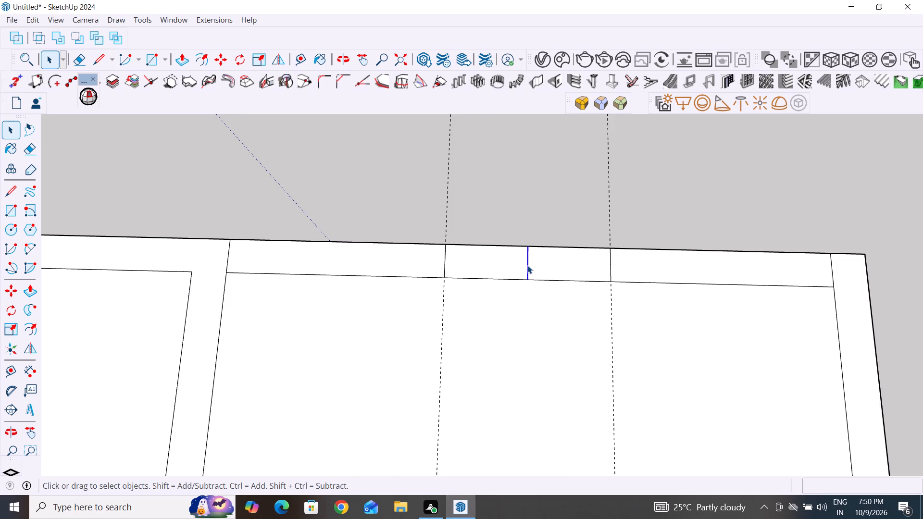
key("Delete")
Draw a 10" line across the outer wall's thickness at the midpoint of the adjoining corner room's side wall.
scroll(527, 265, "down", 12)
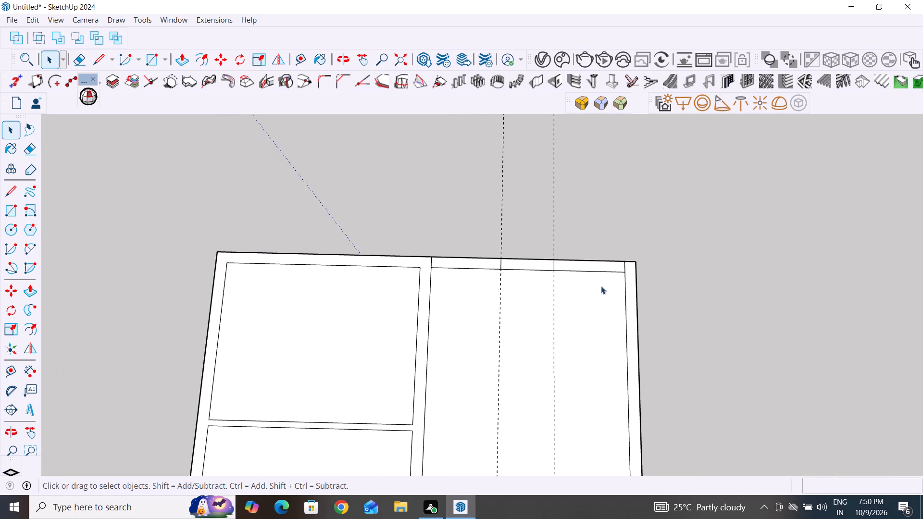
scroll(626, 277, "up", 3)
scroll(627, 274, "down", 5)
middle_click_drag(470, 357, 388, 318)
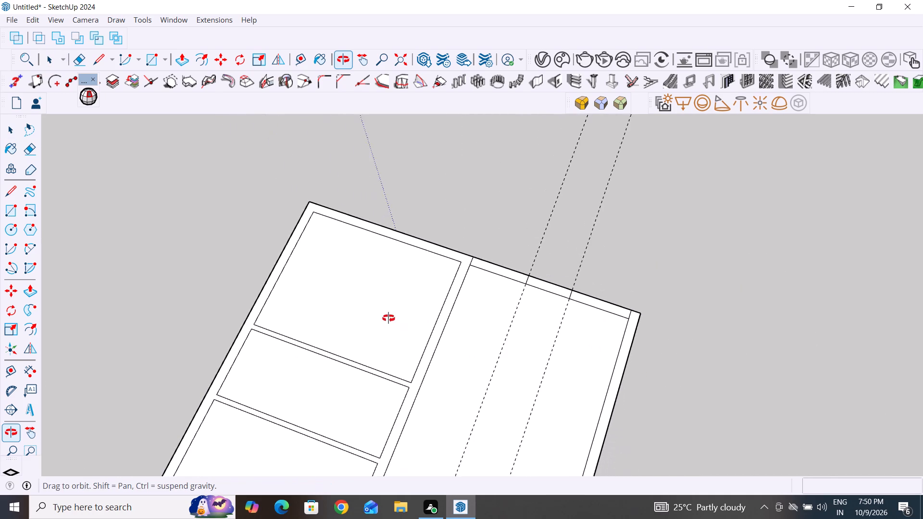
middle_click_drag(388, 318, 507, 351)
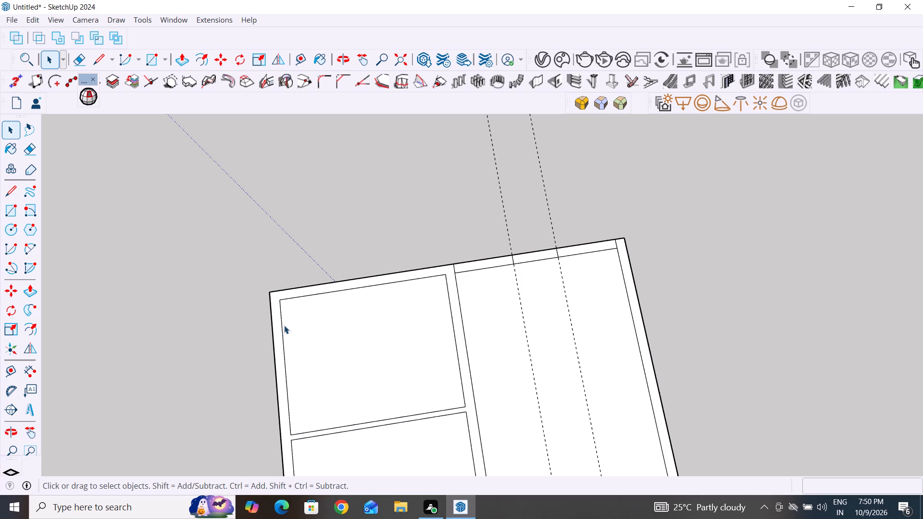
scroll(682, 253, "down", 3)
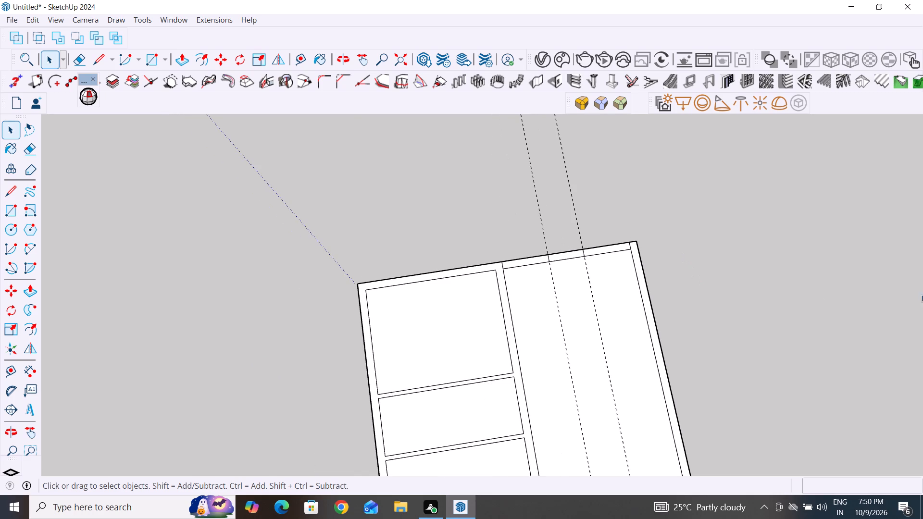
left_click_drag(9, 193, 21, 203)
left_click(16, 185)
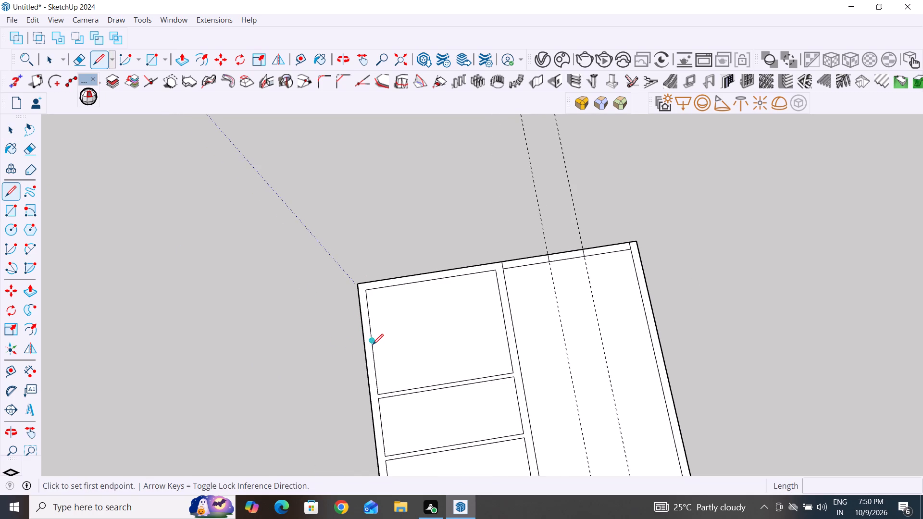
left_click(371, 341)
left_click(365, 341)
left_click(13, 129)
Place two guides, each 2' from the corner room's cross line, one toward the building corner and one toward the partition.
middle_click_drag(473, 362, 99, 240)
scroll(410, 286, "up", 5)
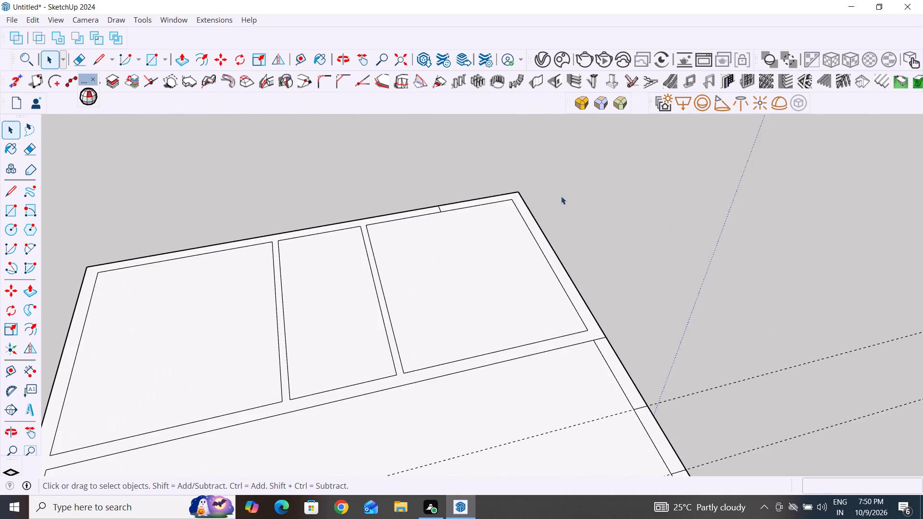
middle_click_drag(553, 209, 457, 263)
scroll(499, 125, "up", 9)
middle_click_drag(504, 352, 547, 416)
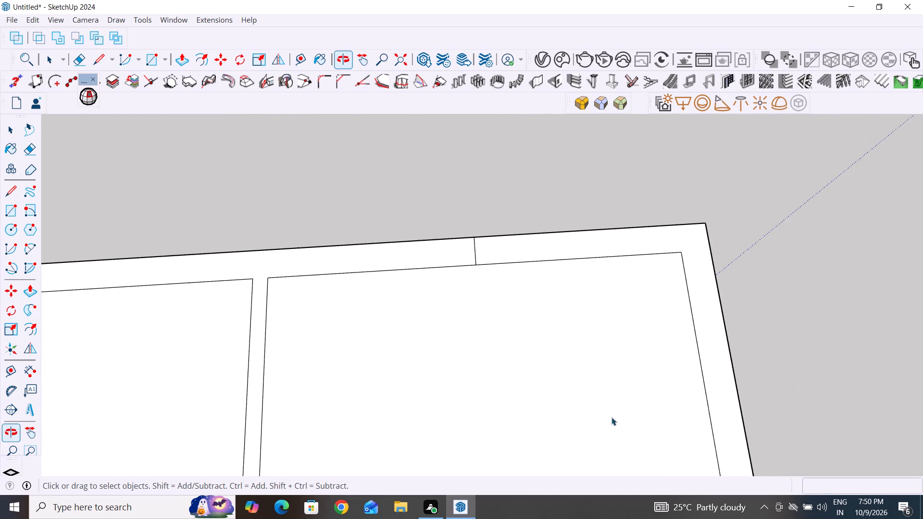
left_click(14, 372)
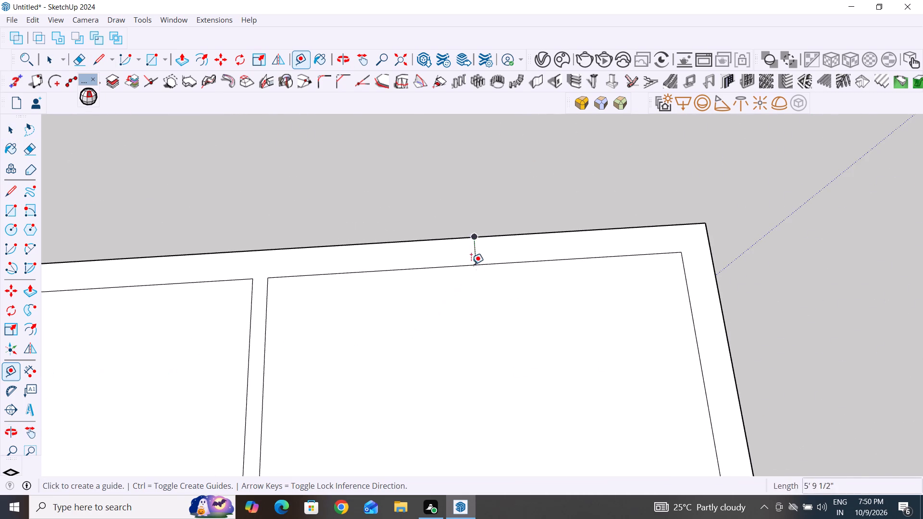
left_click(474, 253)
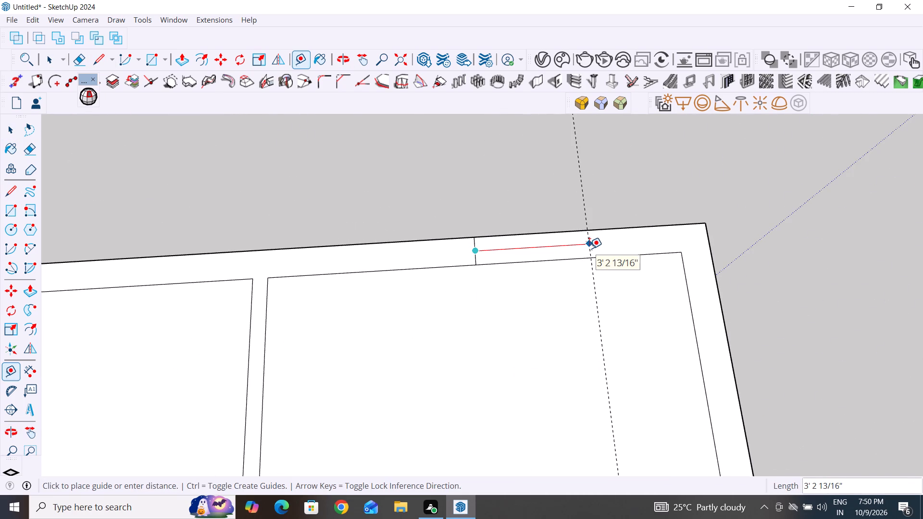
type("2'")
key("Return")
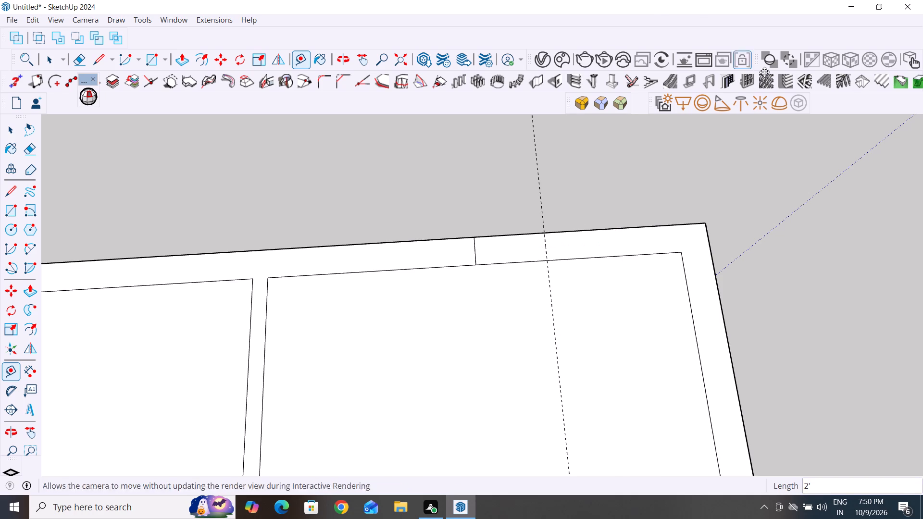
left_click(473, 251)
type("2'")
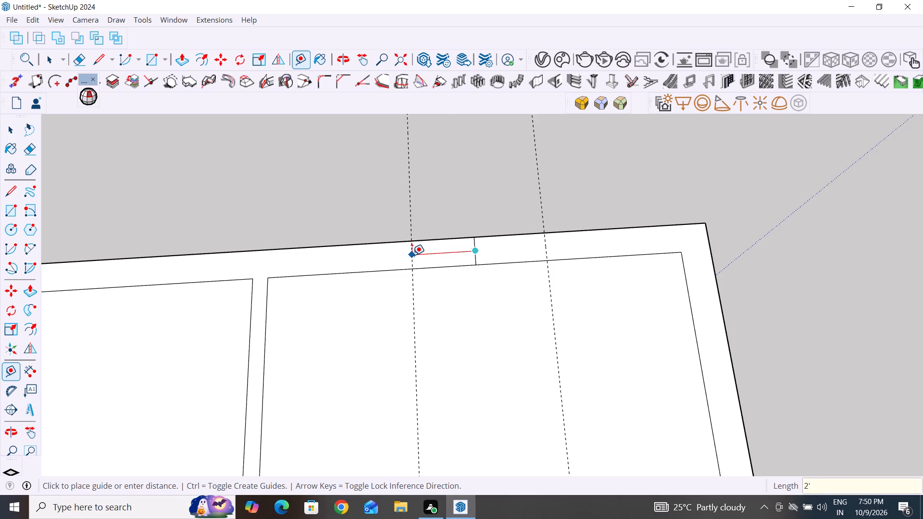
key("Return")
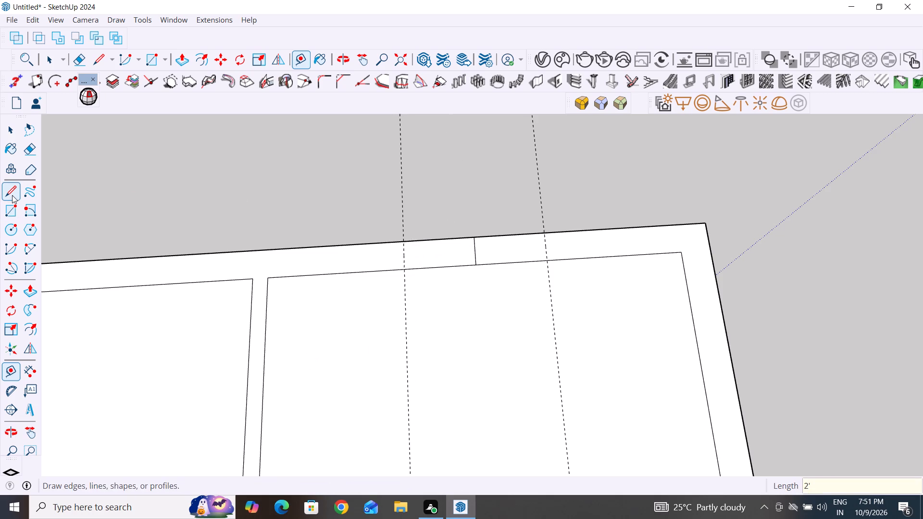
Draw a line across the corner room's outer wall thickness along each of the two 2' guides.
left_click(12, 195)
left_click(548, 263)
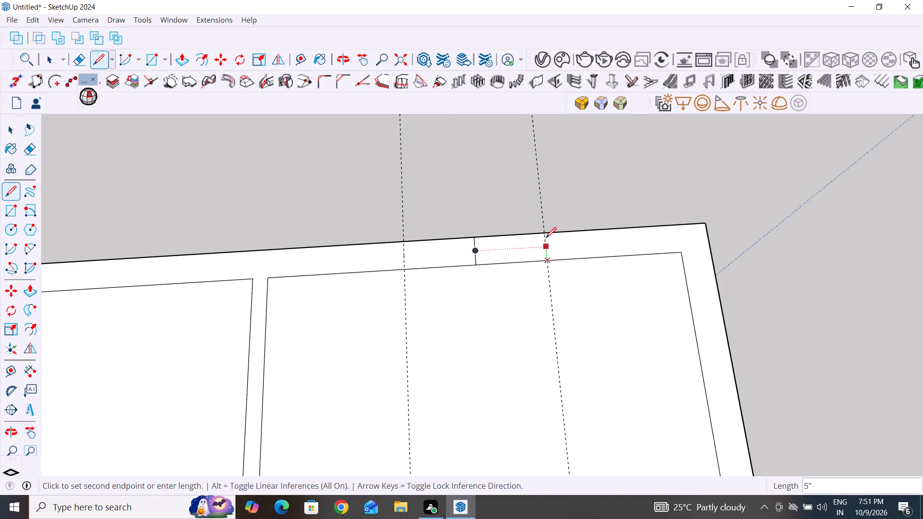
left_click(546, 237)
left_click(13, 187)
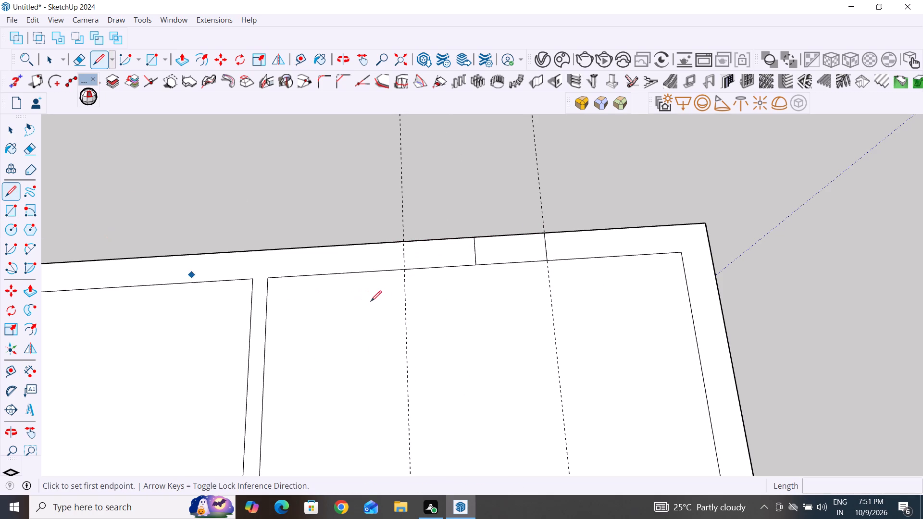
left_click(405, 271)
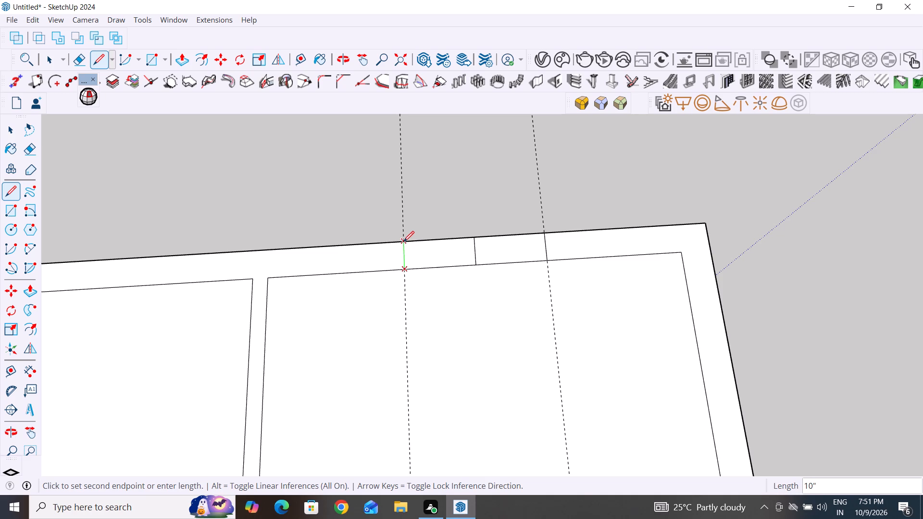
left_click(403, 242)
Delete the middle cross line between the two new opening lines in the corner room's outer wall.
left_click(12, 134)
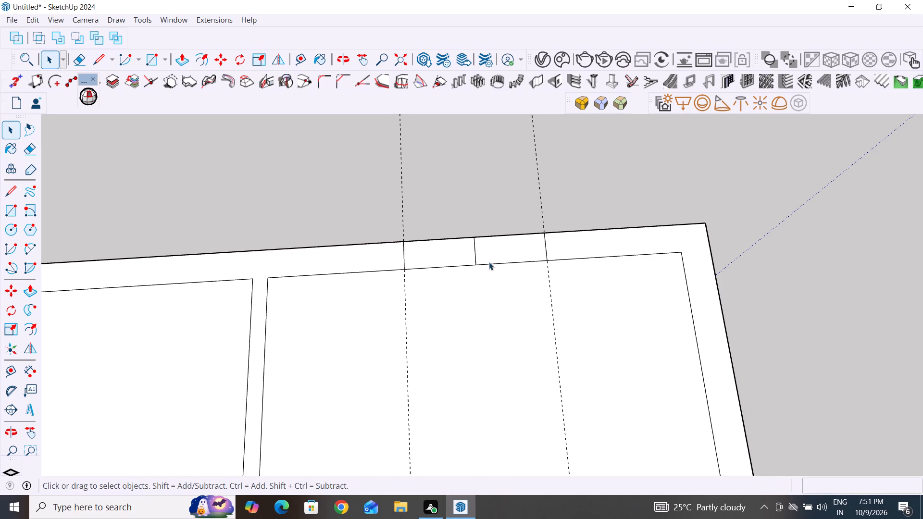
left_click(475, 249)
key("Delete")
Delete all guides from the model.
left_click(33, 22)
left_click(66, 144)
left_click(302, 155)
Draw a 10" line across the outer wall's thickness at the midpoint of the narrow middle room's outer side.
scroll(604, 157, "down", 7)
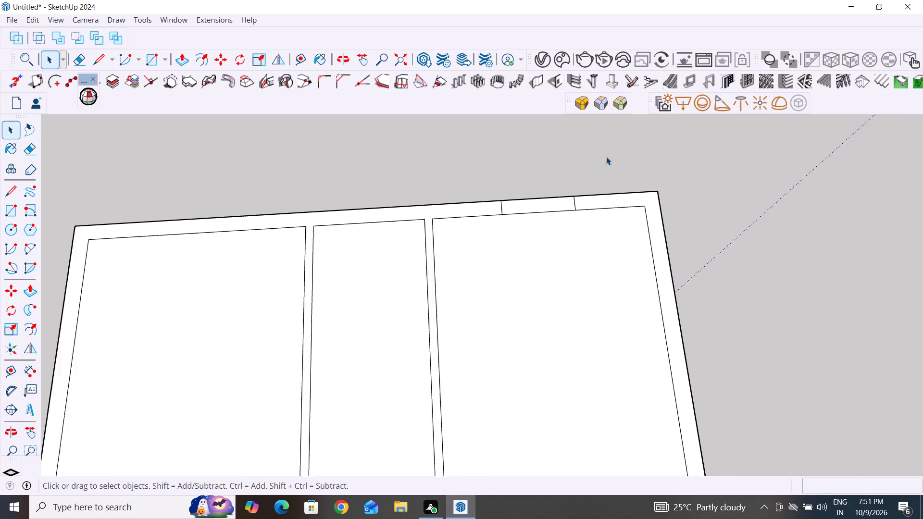
scroll(606, 157, "down", 8)
middle_click_drag(372, 247, 361, 194)
middle_click_drag(426, 257, 674, 274)
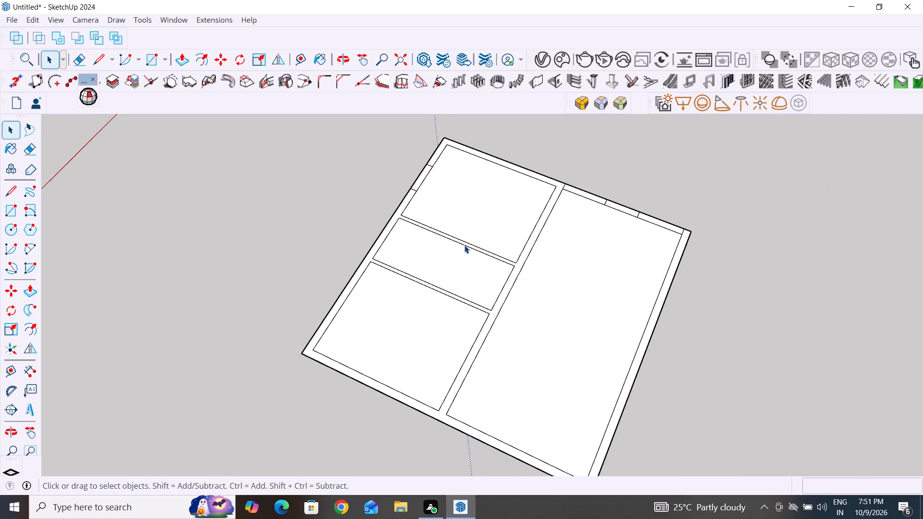
scroll(464, 244, "up", 1)
scroll(394, 260, "up", 4)
middle_click_drag(396, 267, 398, 269)
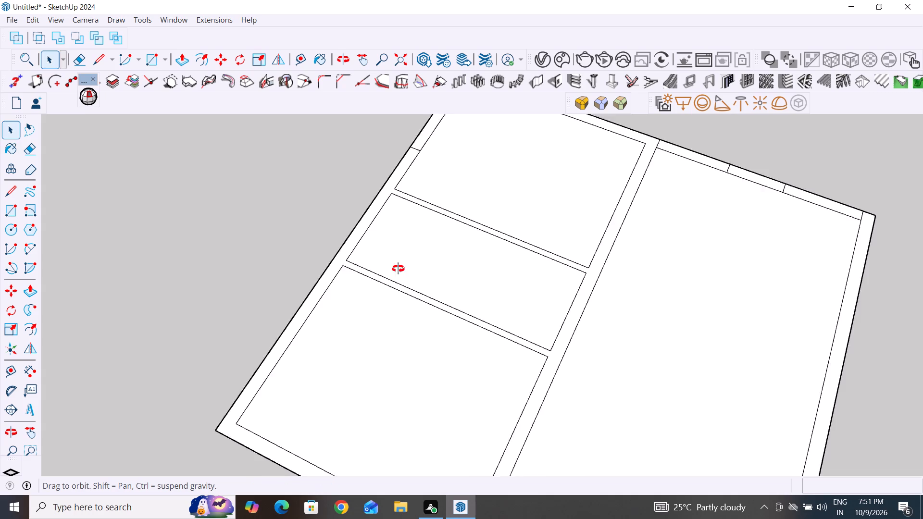
middle_click_drag(398, 269, 456, 198)
scroll(364, 262, "up", 4)
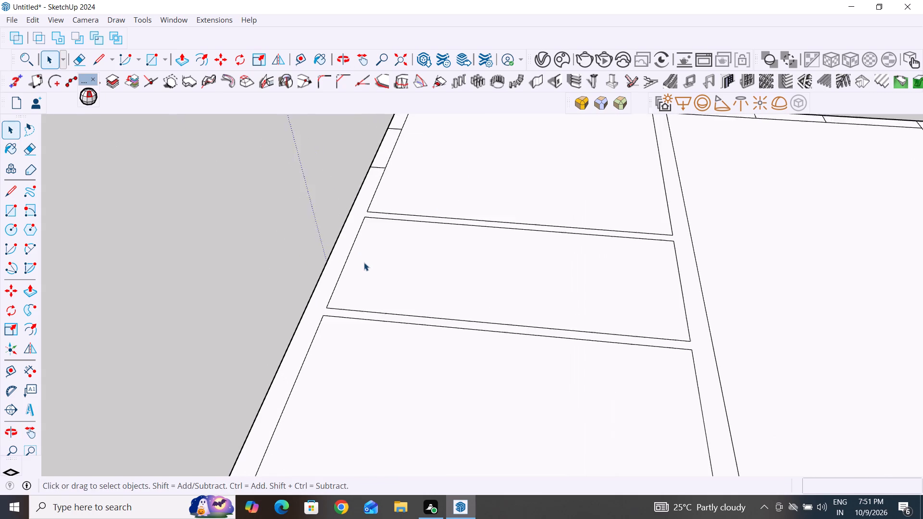
scroll(364, 262, "up", 1)
left_click(12, 188)
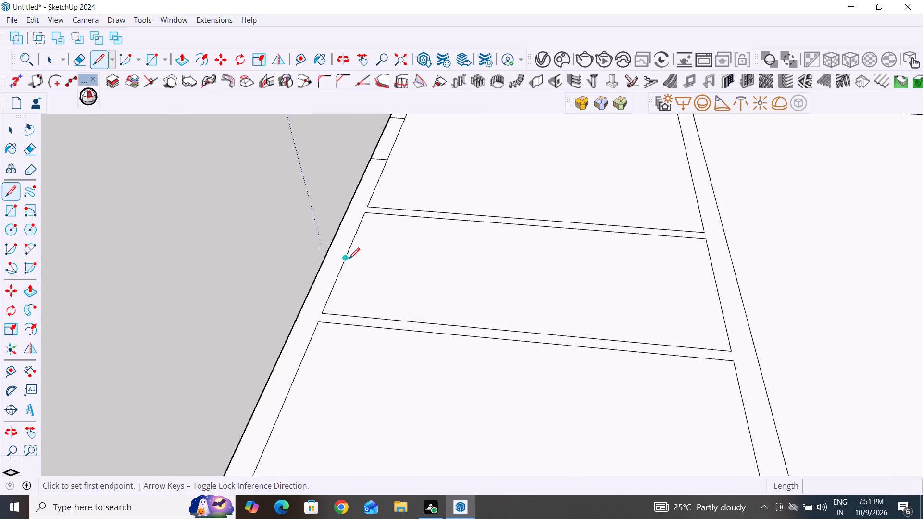
left_click(349, 258)
left_click(323, 257)
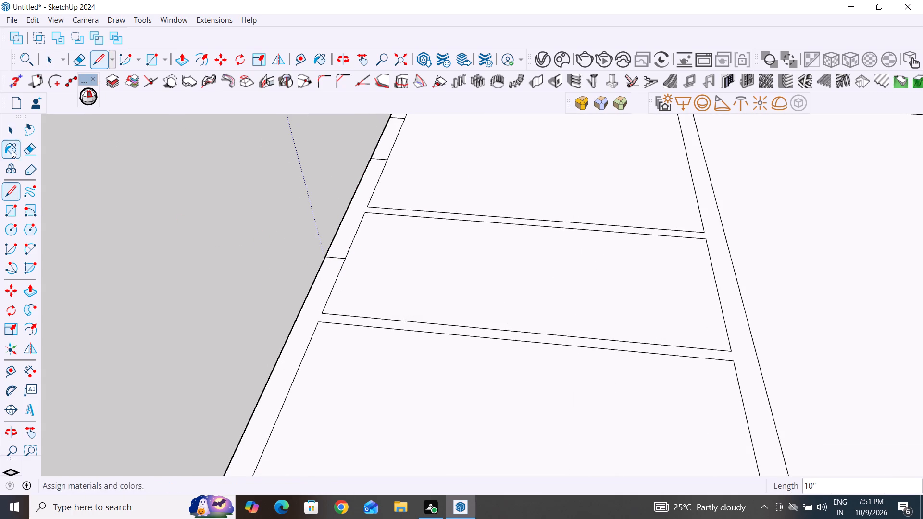
left_click(7, 132)
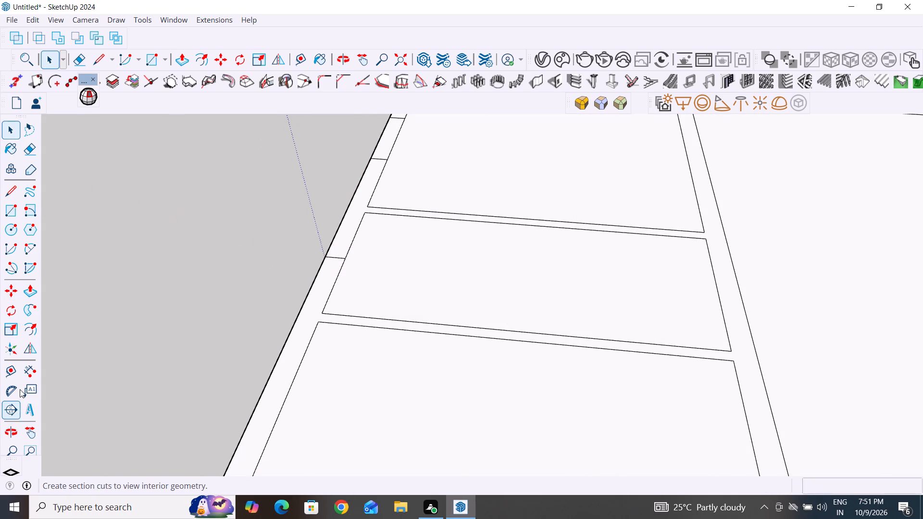
Place two guides, one 1' to each side of the narrow middle room's cross line.
left_click(14, 370)
left_click(337, 256)
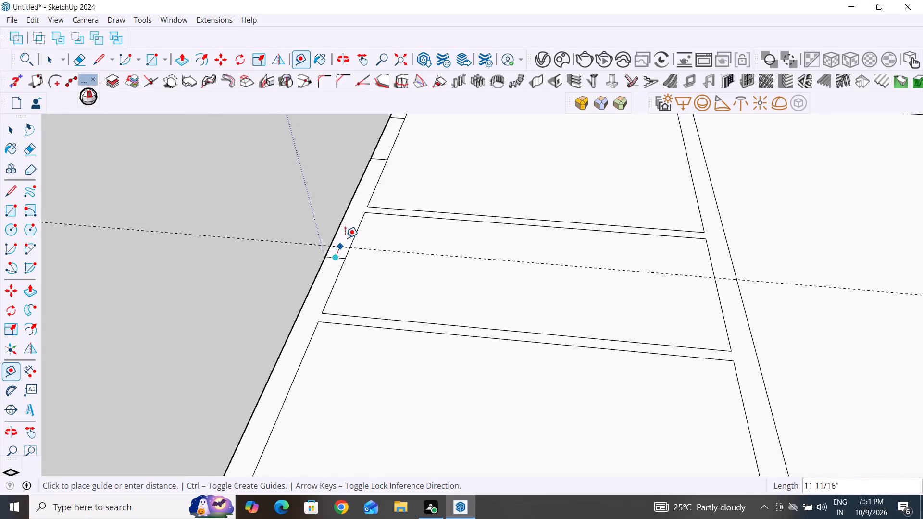
type("1'")
key("Return")
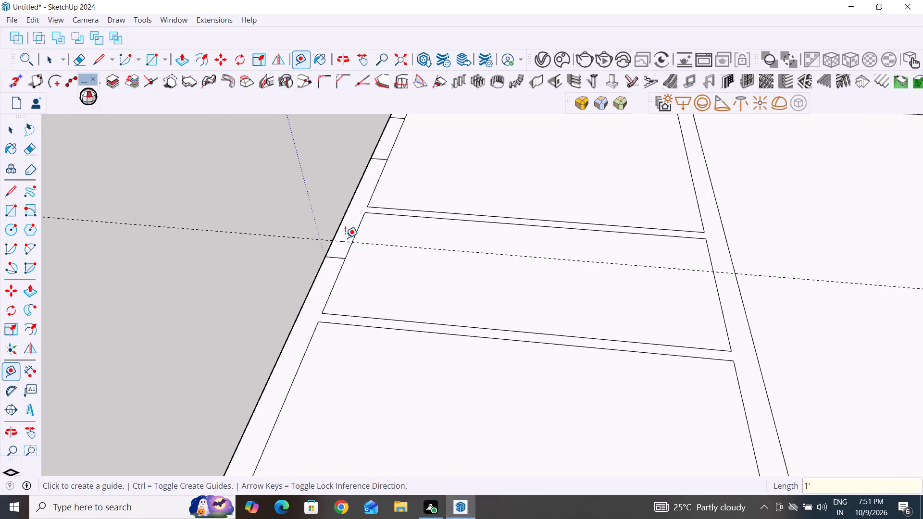
left_click(333, 255)
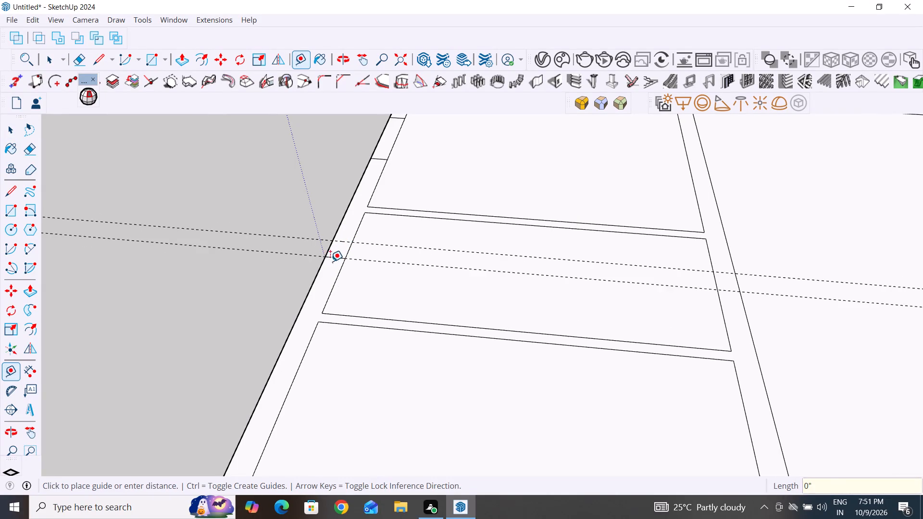
type("1'")
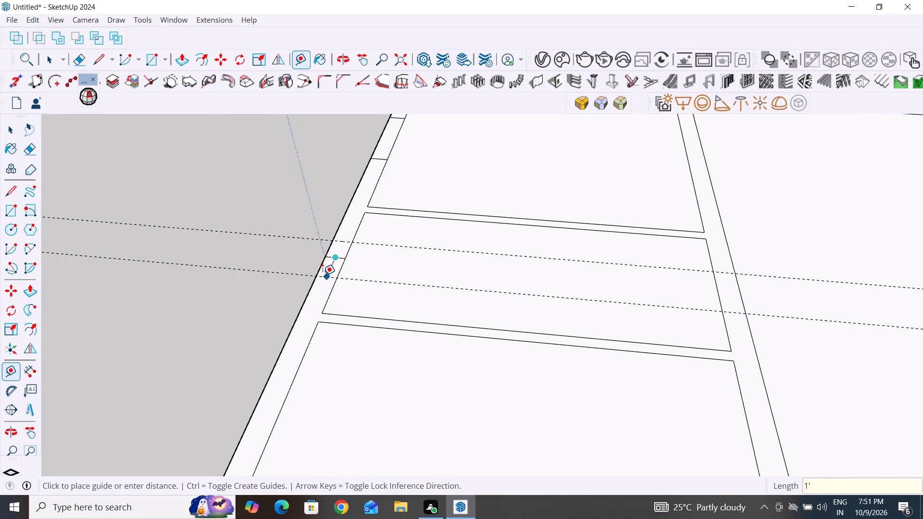
key("Return")
left_click(12, 130)
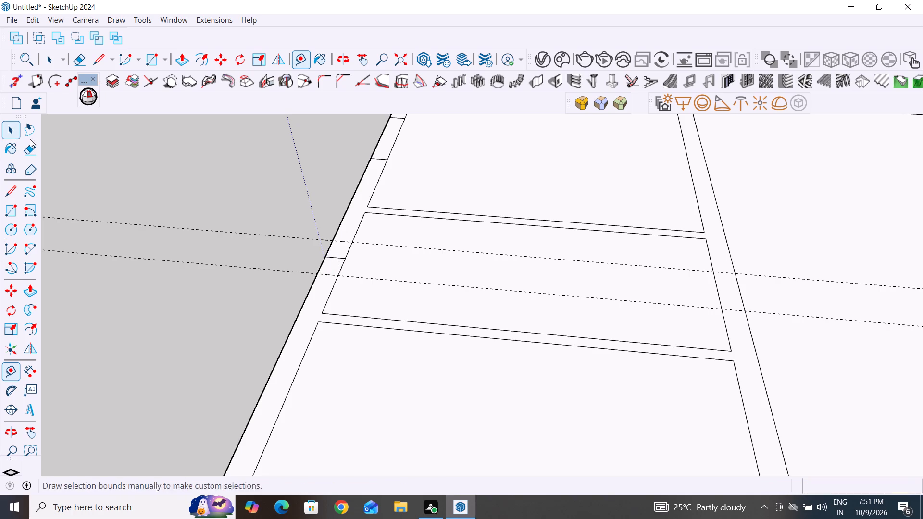
left_click(249, 171)
Draw two 10" lines across the narrow middle room's outer wall, one along each of the two guides.
middle_click_drag(412, 298, 407, 468)
scroll(331, 301, "up", 5)
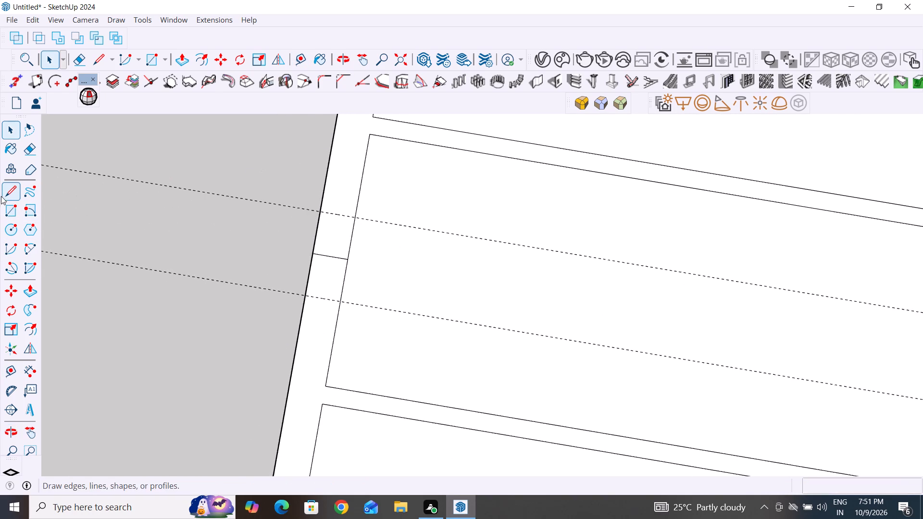
left_click(13, 196)
left_click(321, 212)
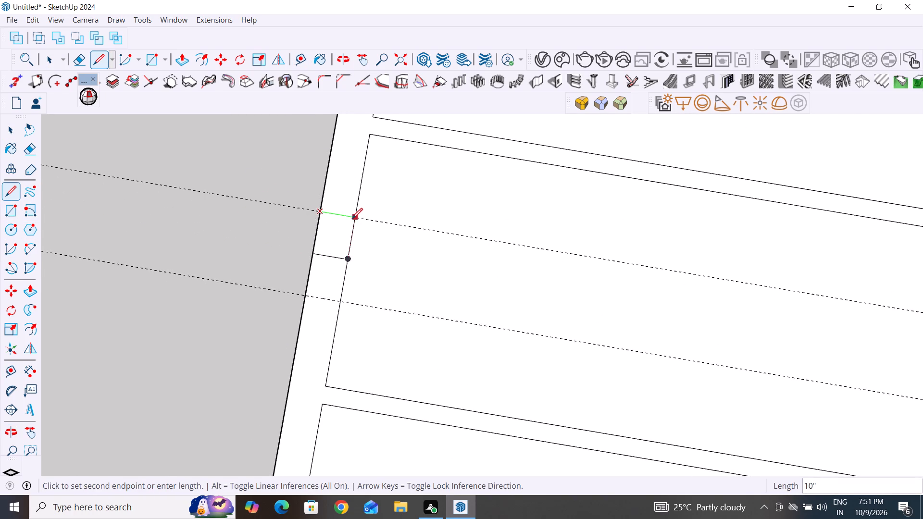
left_click(354, 219)
left_click(13, 124)
left_click(10, 193)
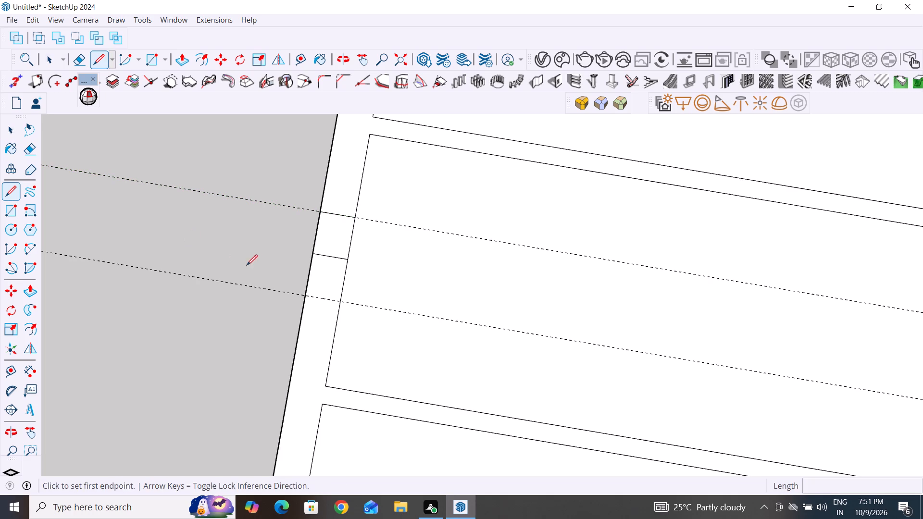
left_click(305, 297)
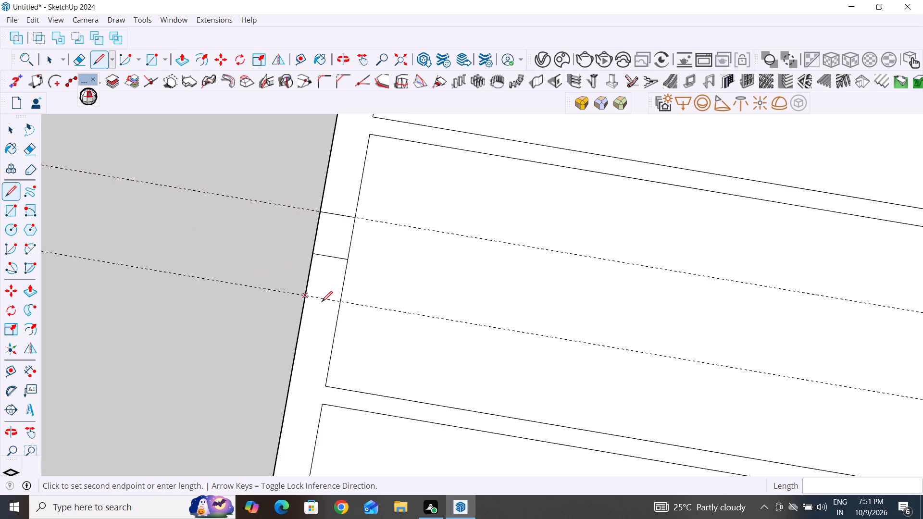
left_click(340, 305)
left_click(9, 132)
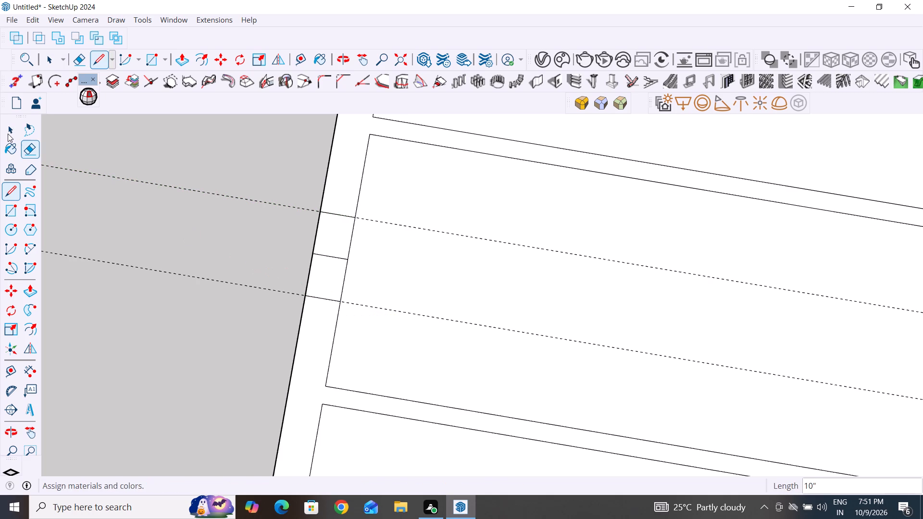
left_click(168, 208)
Erase the middle cross line between the two new opening lines in the narrow middle room's outer wall.
scroll(254, 312, "down", 2)
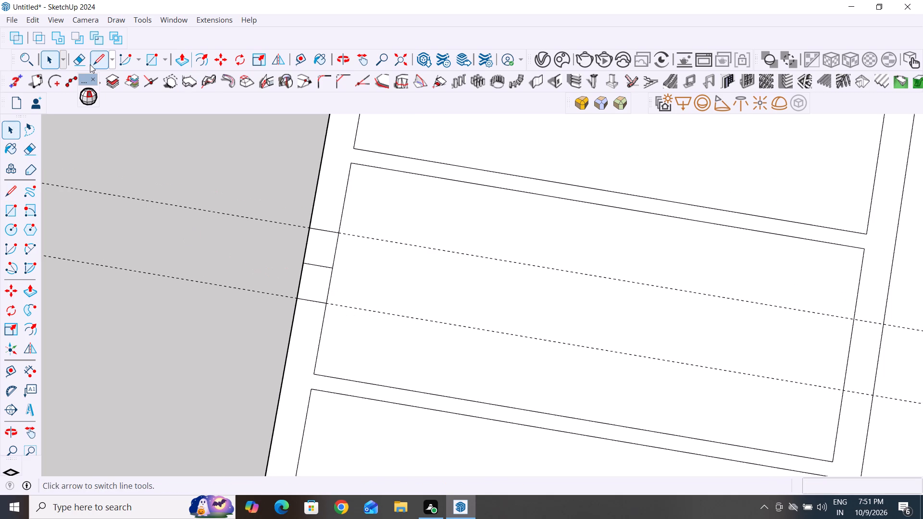
left_click(81, 60)
left_click_drag(323, 259, 323, 270)
scroll(292, 289, "down", 3)
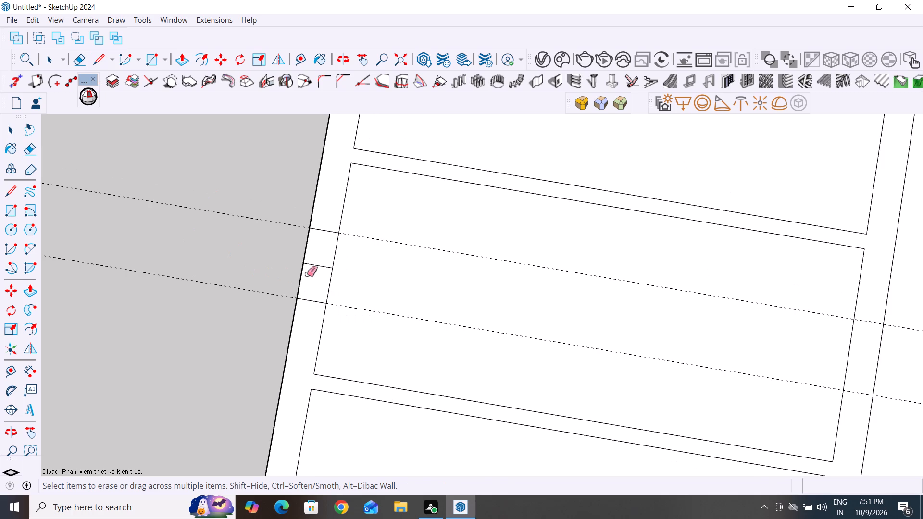
left_click(313, 272)
scroll(216, 336, "down", 5)
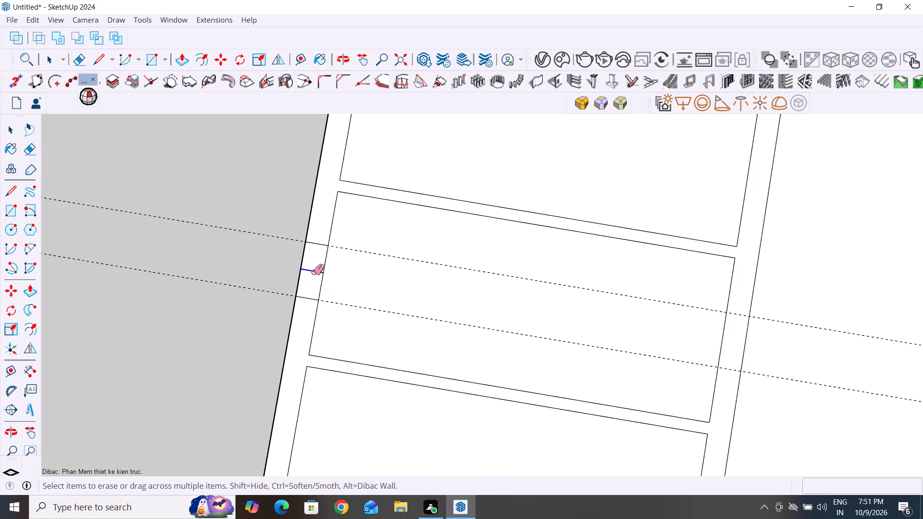
Draw a 10" line across the end outer wall at the midpoint of the other corner room, beyond the narrow room.
middle_click_drag(253, 348, 283, 231)
scroll(261, 302, "down", 4)
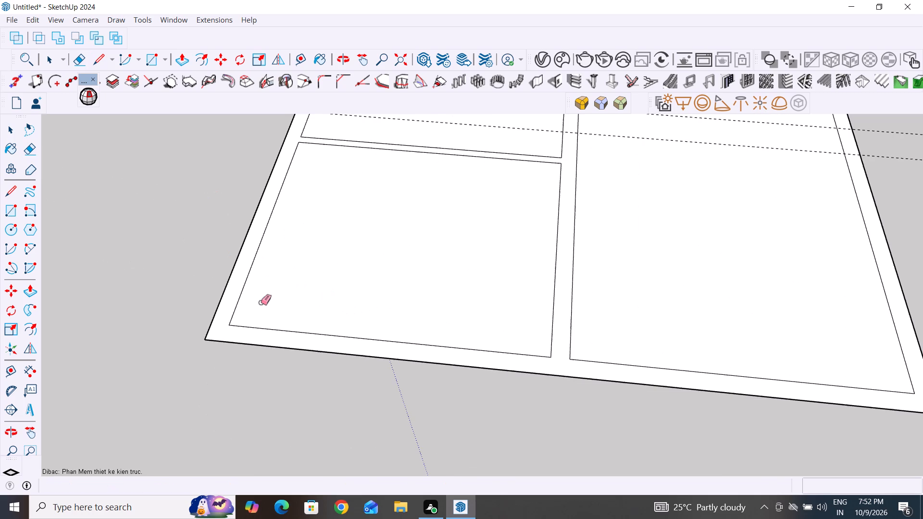
scroll(261, 302, "down", 6)
middle_click_drag(300, 365, 363, 296)
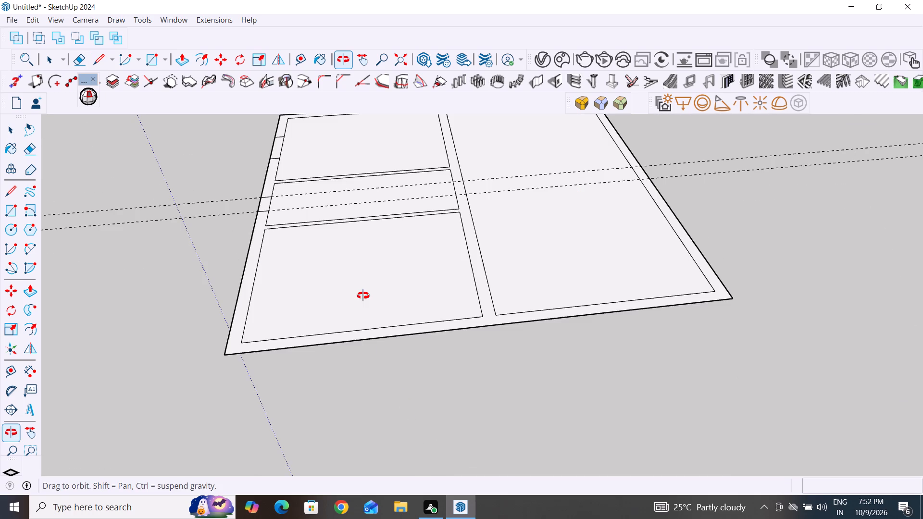
middle_click_drag(363, 296, 347, 247)
left_click(11, 132)
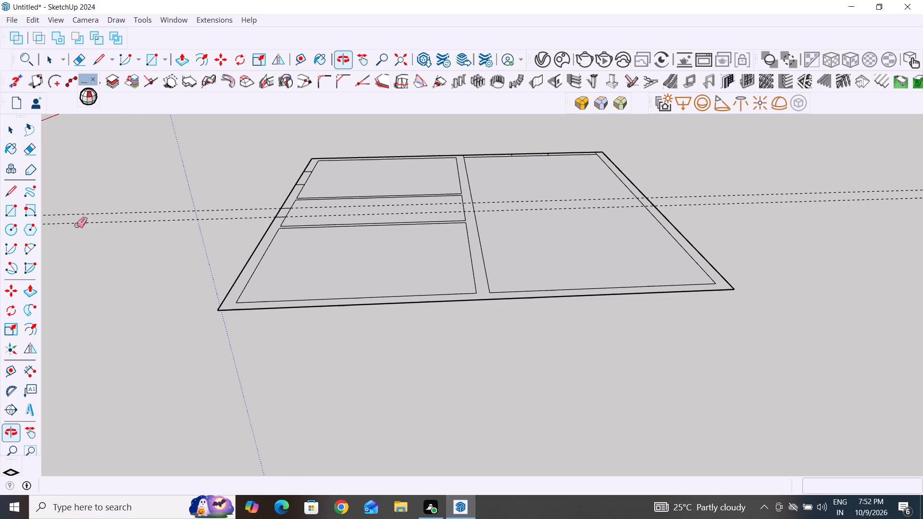
left_click(13, 189)
middle_click_drag(489, 376, 457, 434)
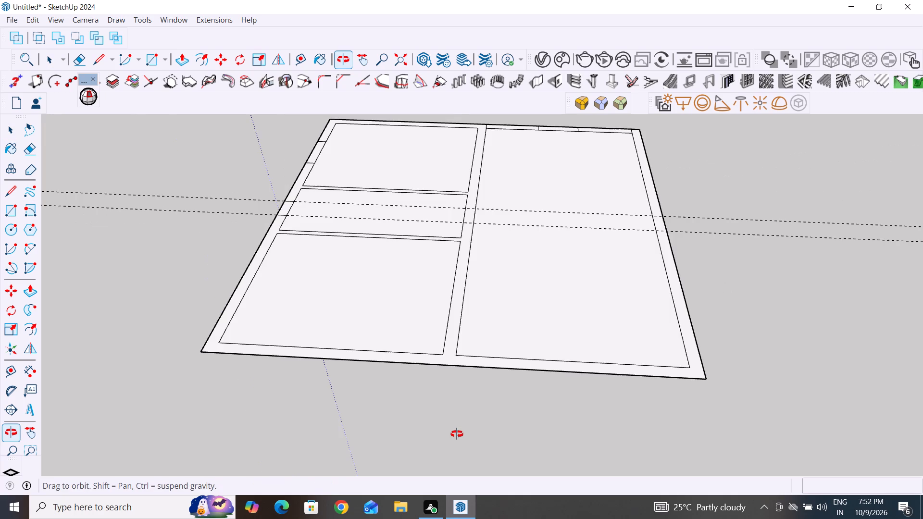
left_click(330, 347)
left_click(327, 358)
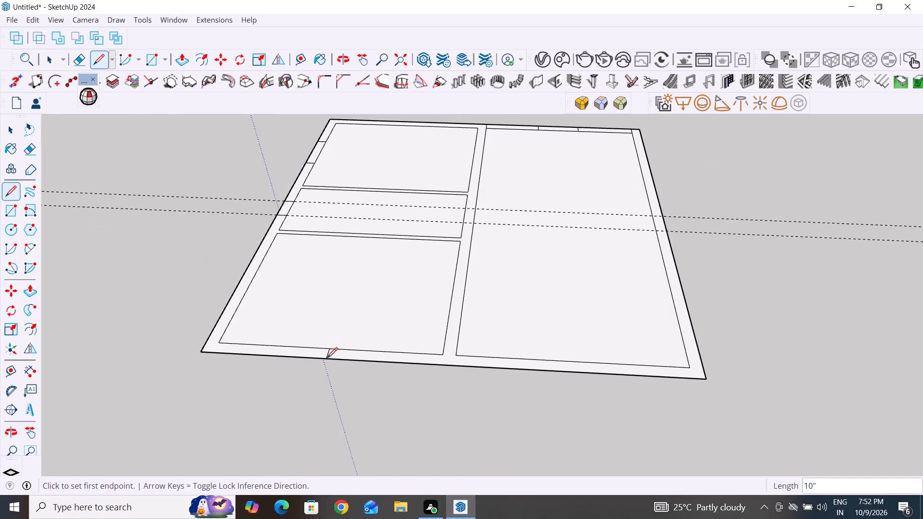
left_click(16, 129)
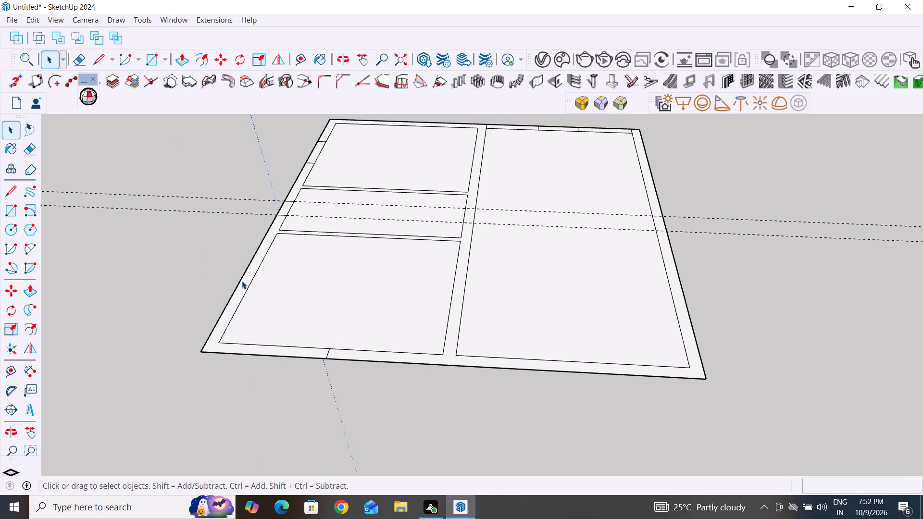
Place guides on both sides of that corner room's new cross line, the first 2' away toward the central partition wall.
left_click(9, 363)
left_click(12, 369)
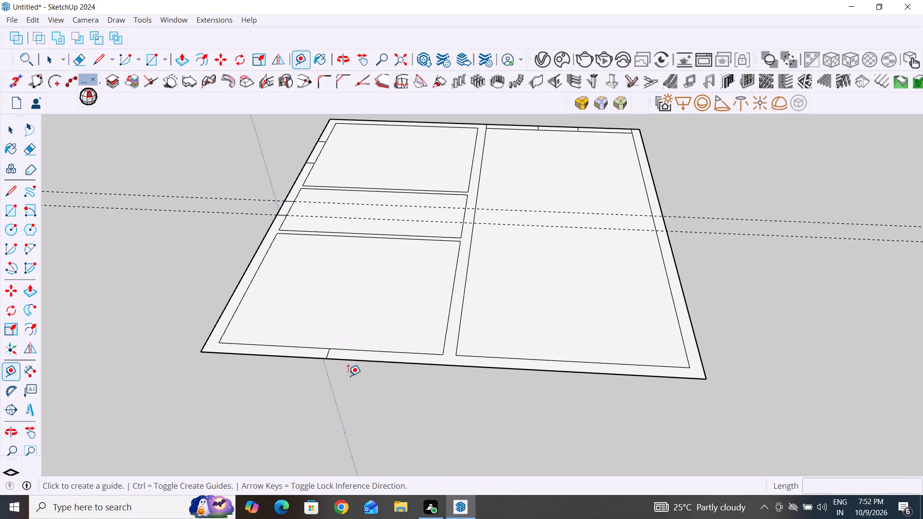
scroll(354, 386, "up", 5)
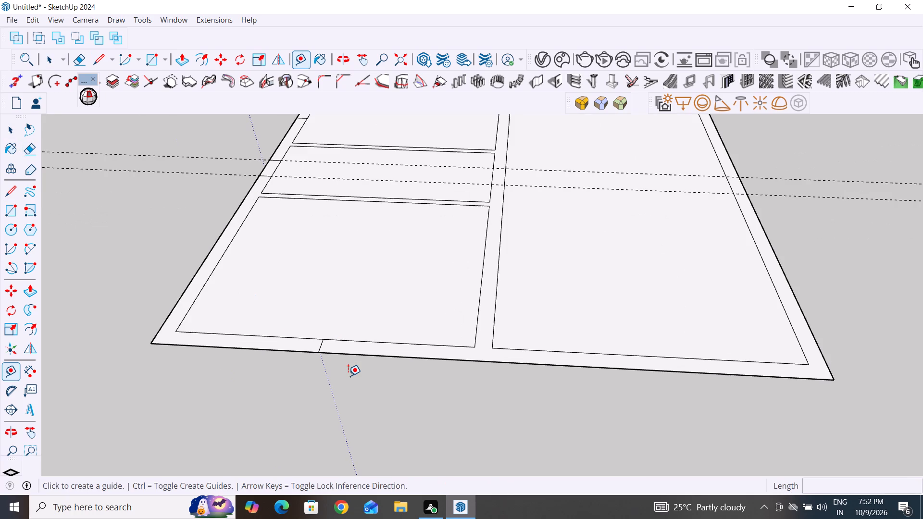
scroll(317, 347, "up", 4)
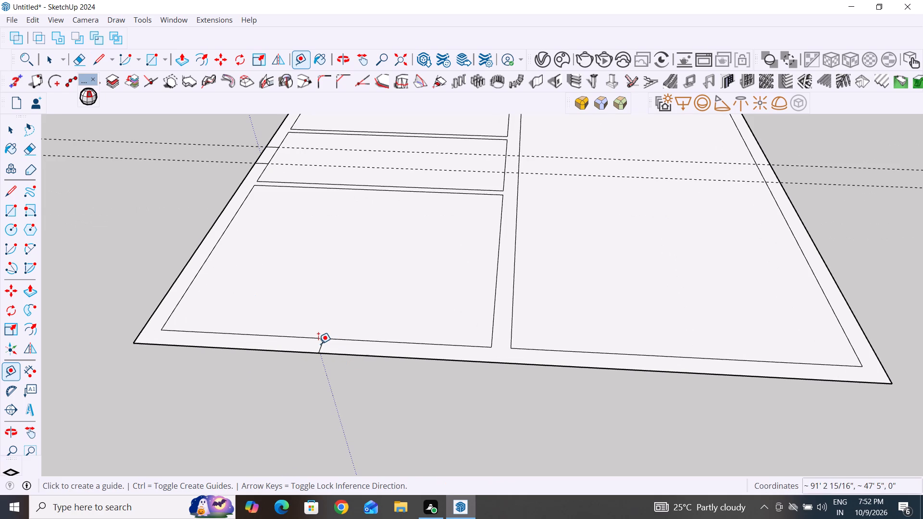
scroll(322, 346, "up", 5)
left_click(320, 346)
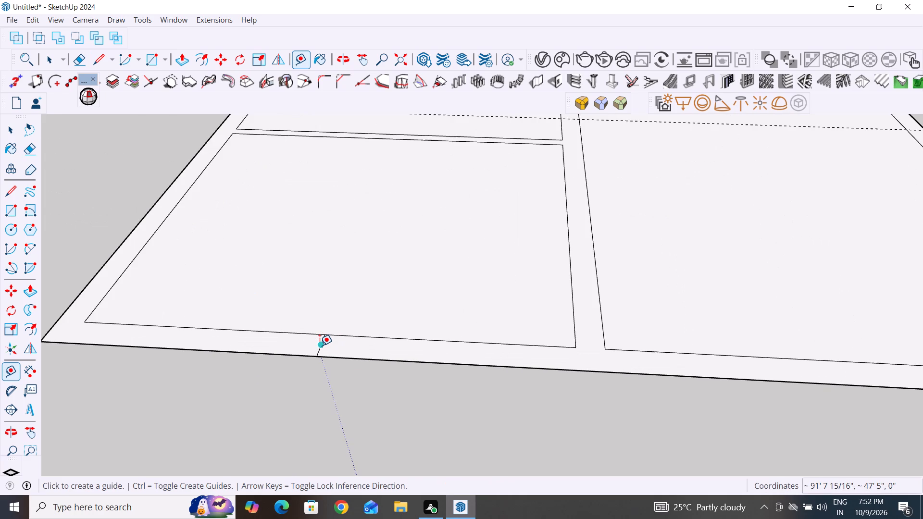
type("2'")
key("Return")
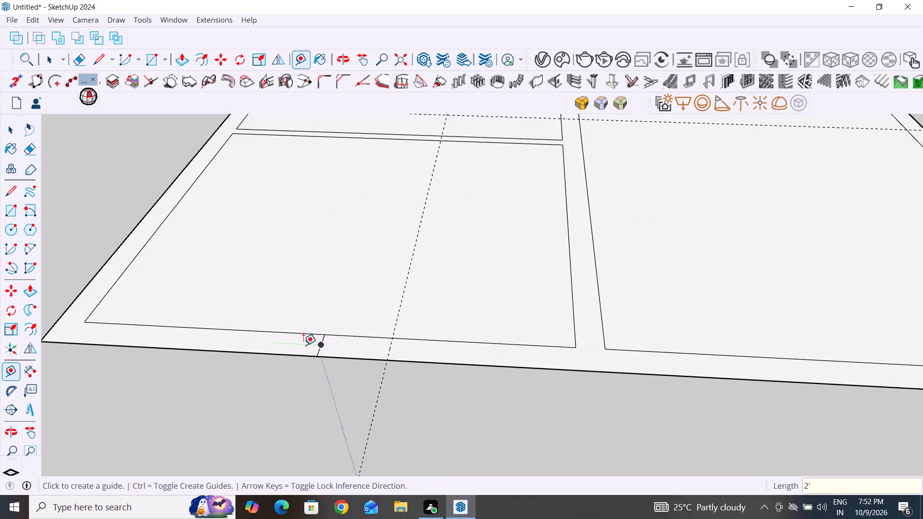
left_click(320, 341)
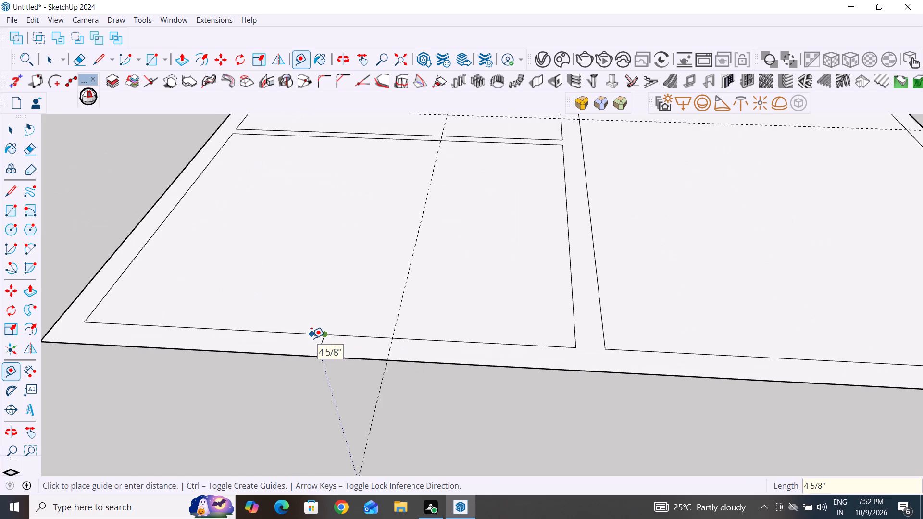
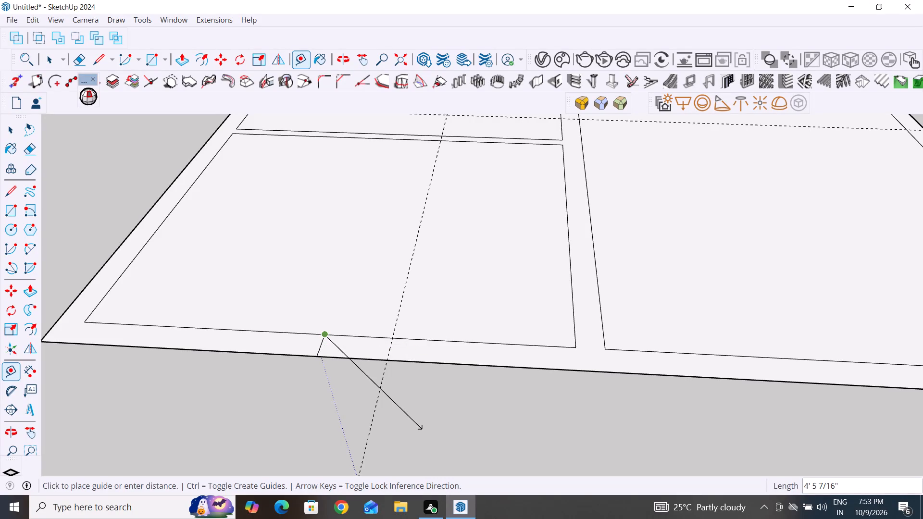
Place a guide parallel to the corner room's new cross line, on the side away from the central partition wall.
key("Escape")
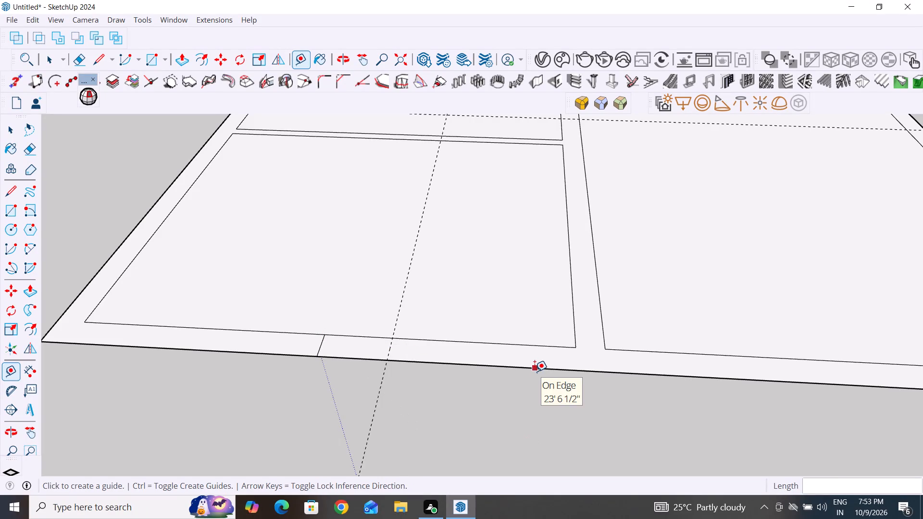
left_click(10, 136)
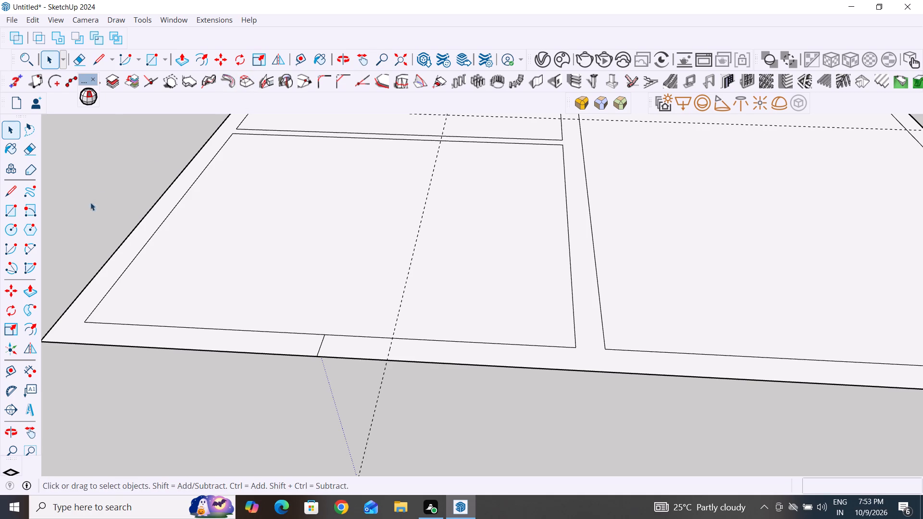
left_click(14, 371)
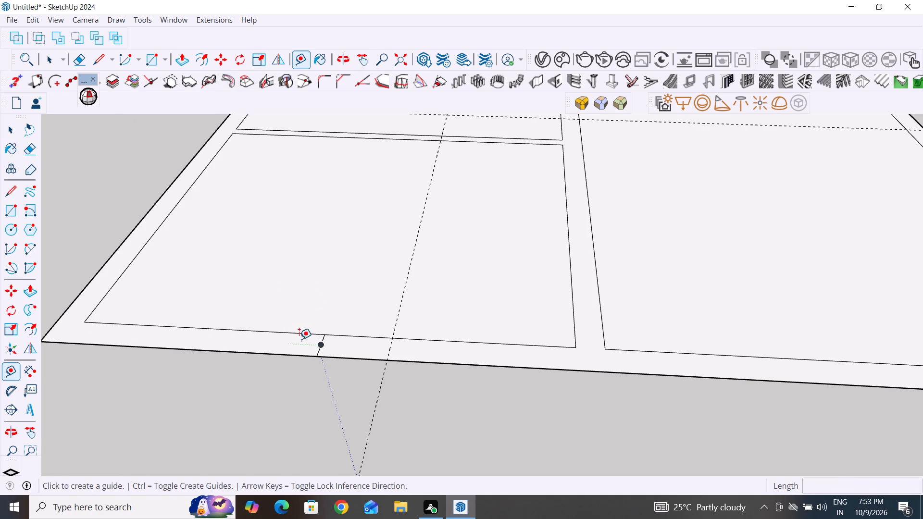
left_click(319, 343)
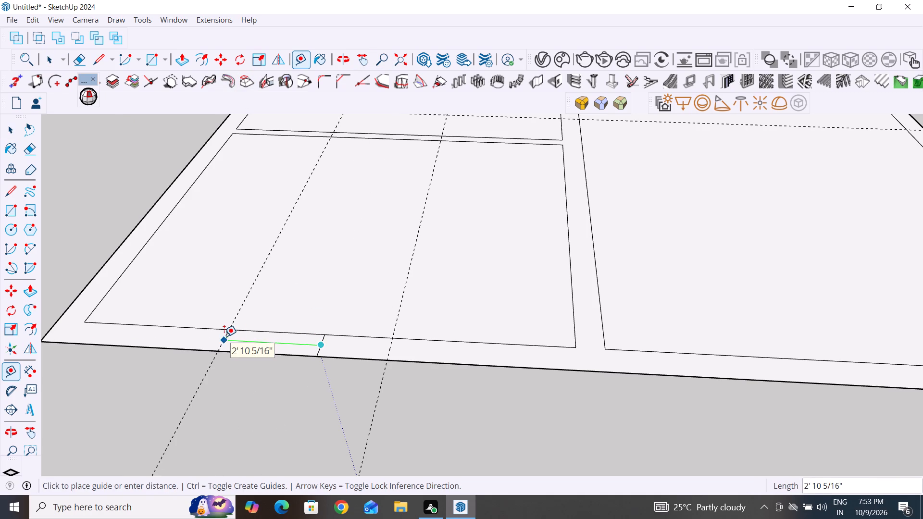
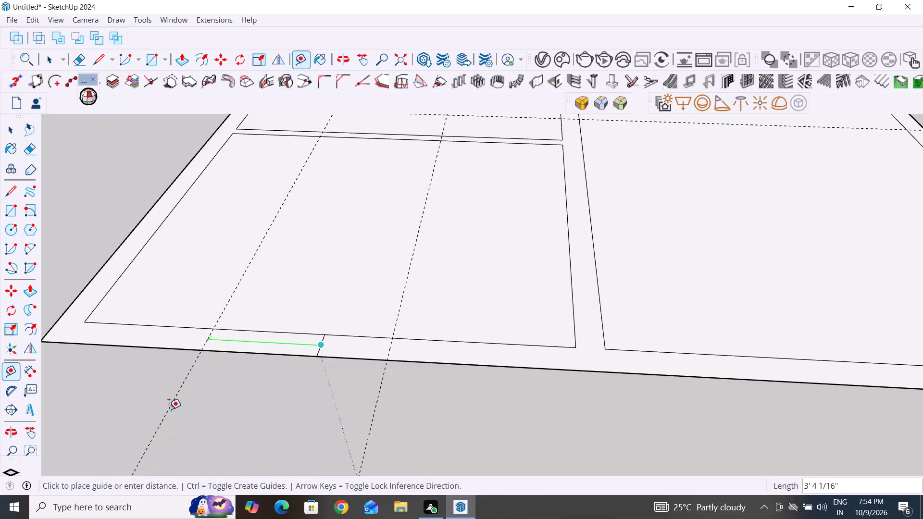
Delete the guide just placed on the side of the corner room's cross line away from the central partition wall.
right_click(169, 409)
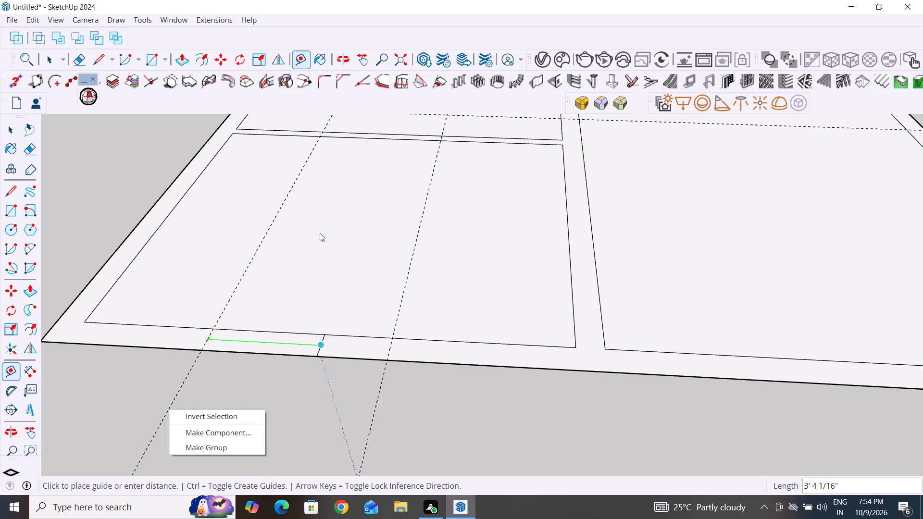
key("ctrl+z")
left_click(333, 392)
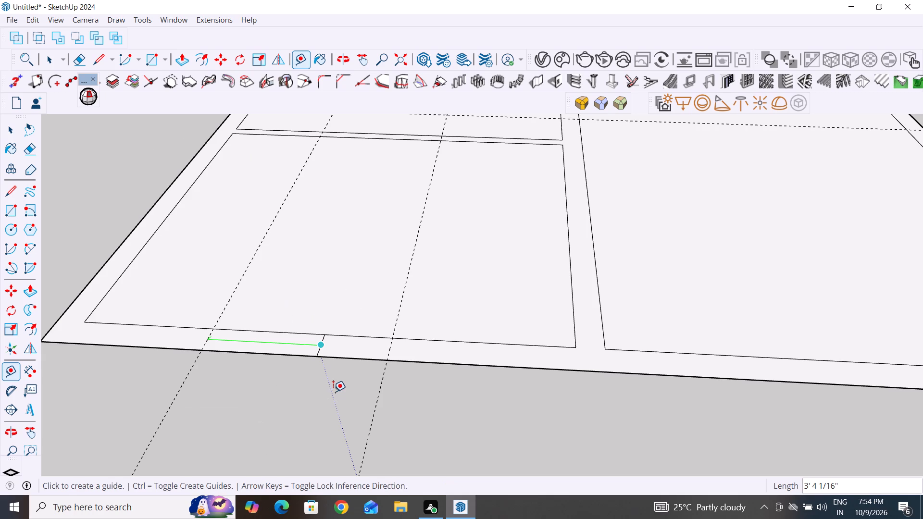
left_click(10, 136)
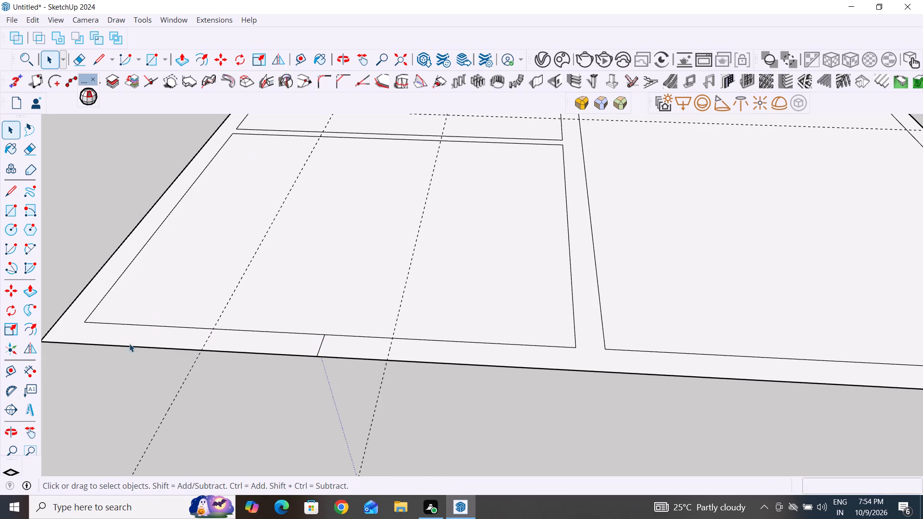
left_click_drag(189, 386, 143, 412)
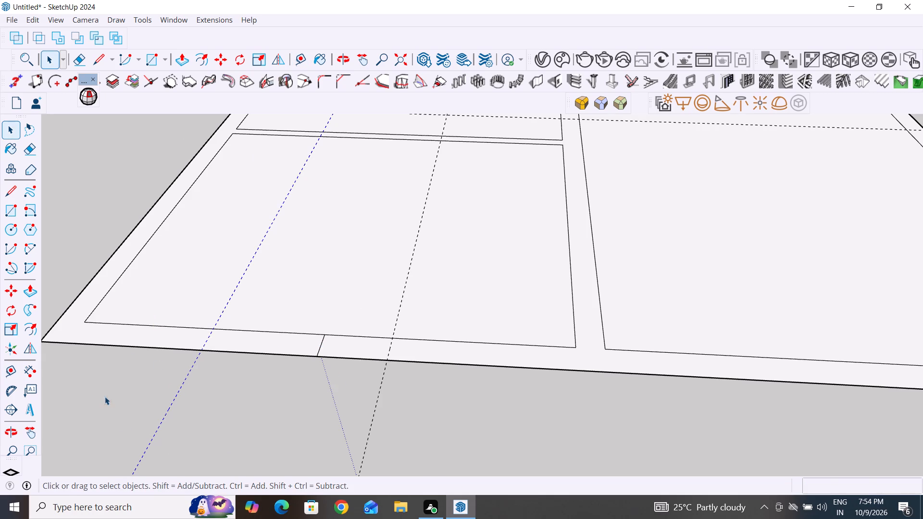
key("Delete")
Place a guide 2' from the corner room's cross line, on the side away from the central partition wall.
middle_click_drag(468, 403, 543, 415)
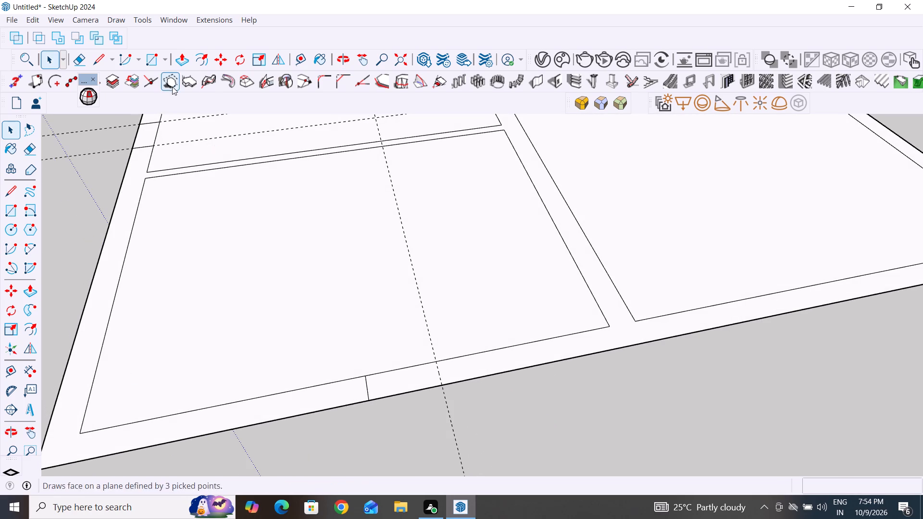
left_click(302, 59)
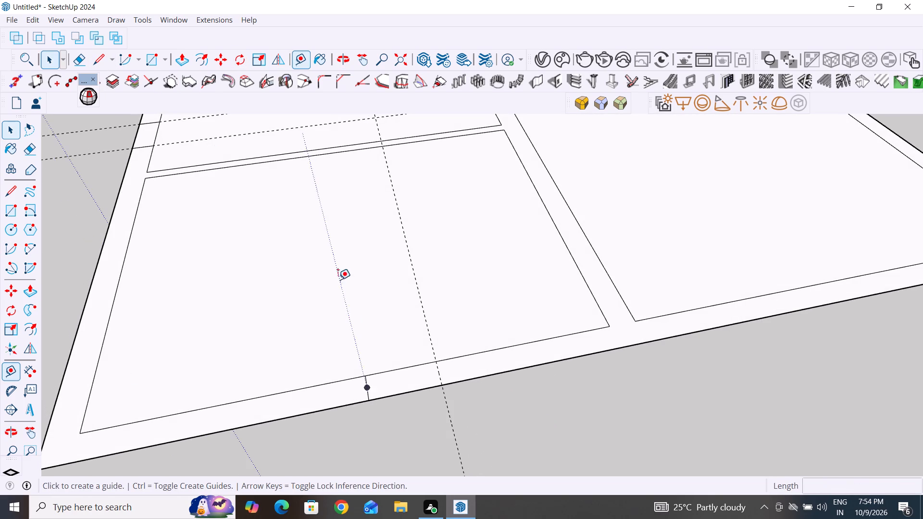
left_click(365, 387)
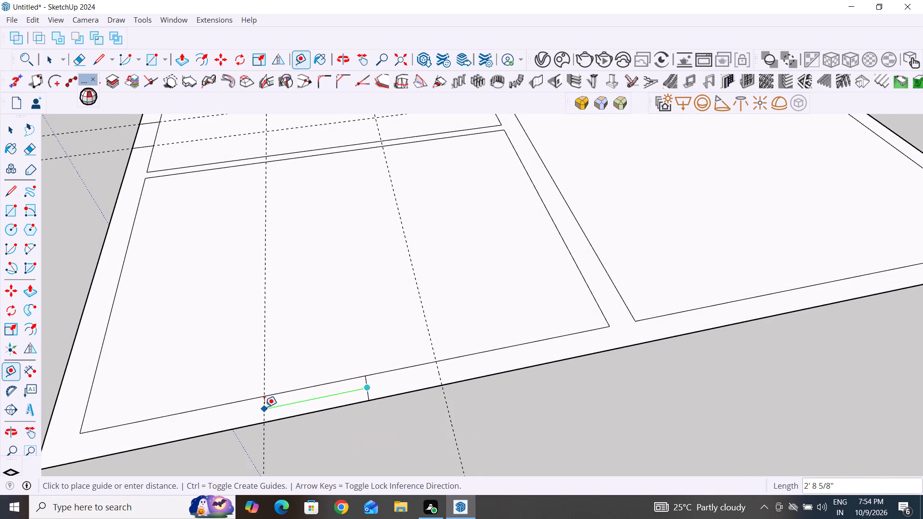
type("2'")
key("Return")
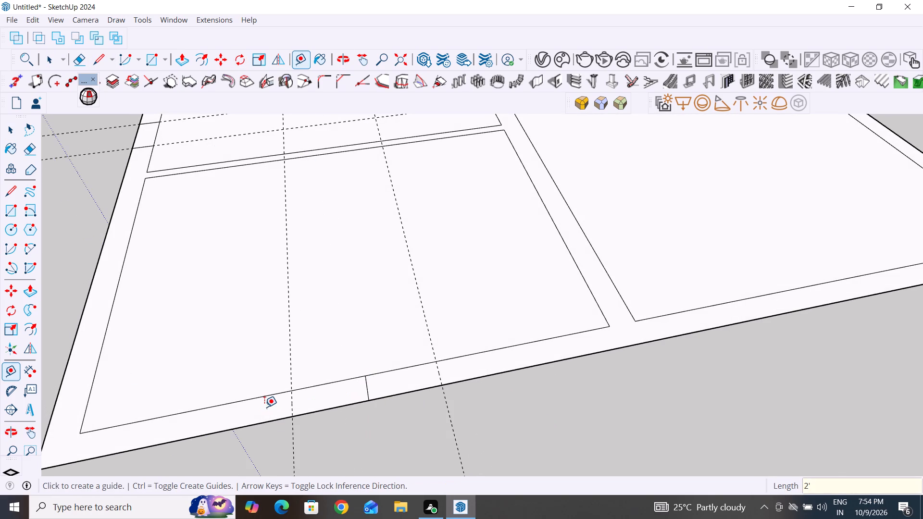
Draw a line across the corner room's outer wall along each of the two guides on either side of the cross line.
left_click(10, 189)
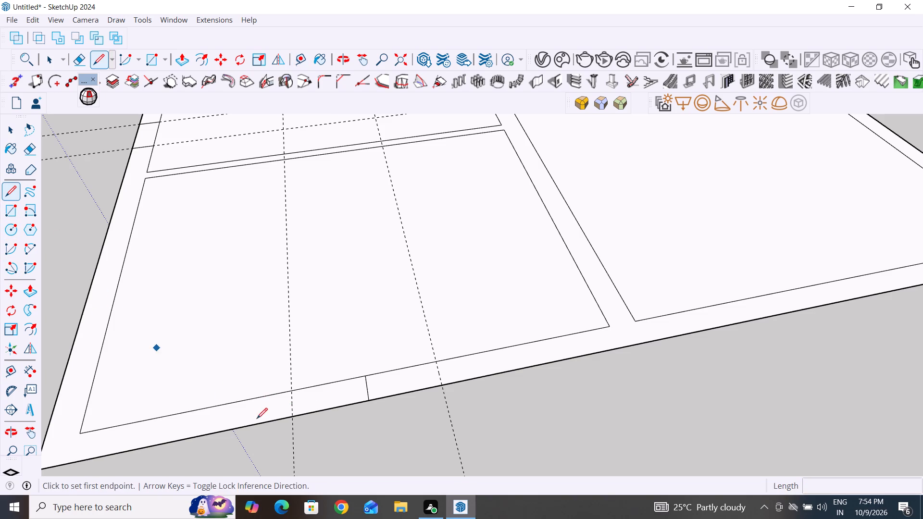
left_click(291, 421)
left_click(293, 394)
left_click(14, 192)
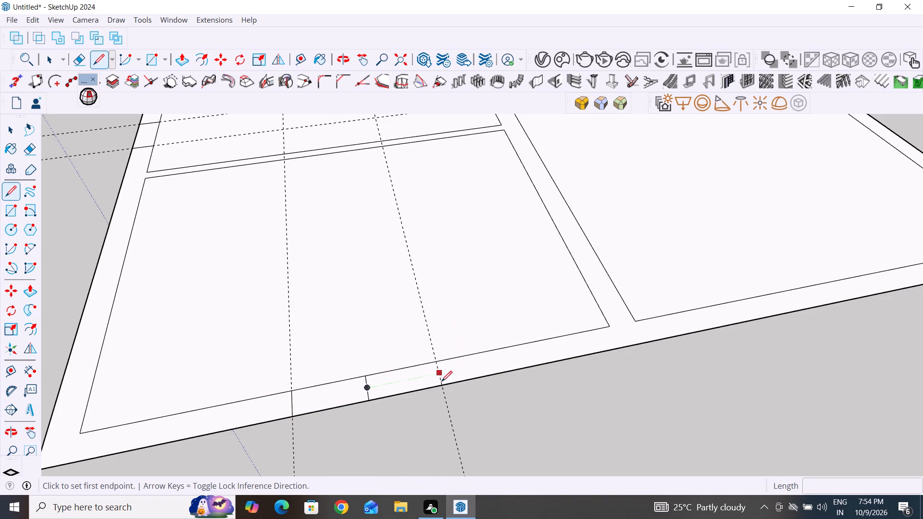
left_click(443, 386)
left_click(439, 357)
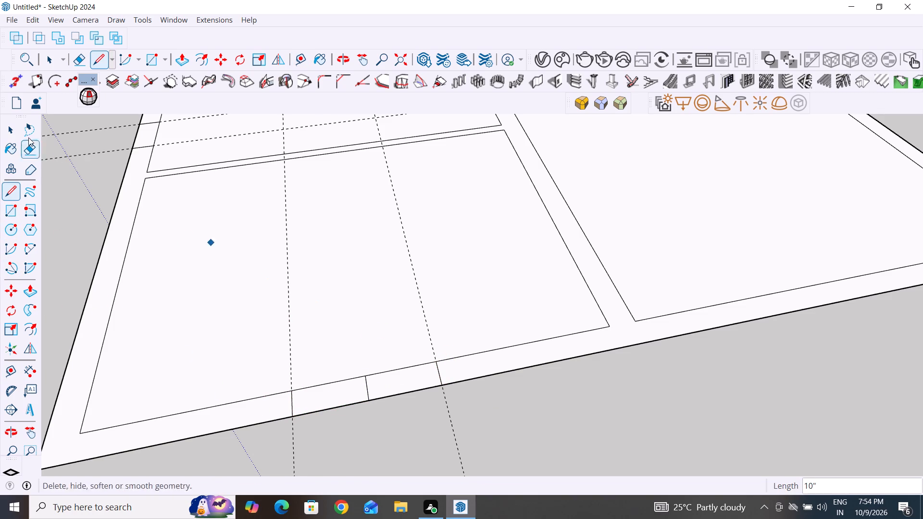
Erase the middle cross line between the two new opening edges in the corner room's outer wall.
left_click(15, 130)
left_click(26, 152)
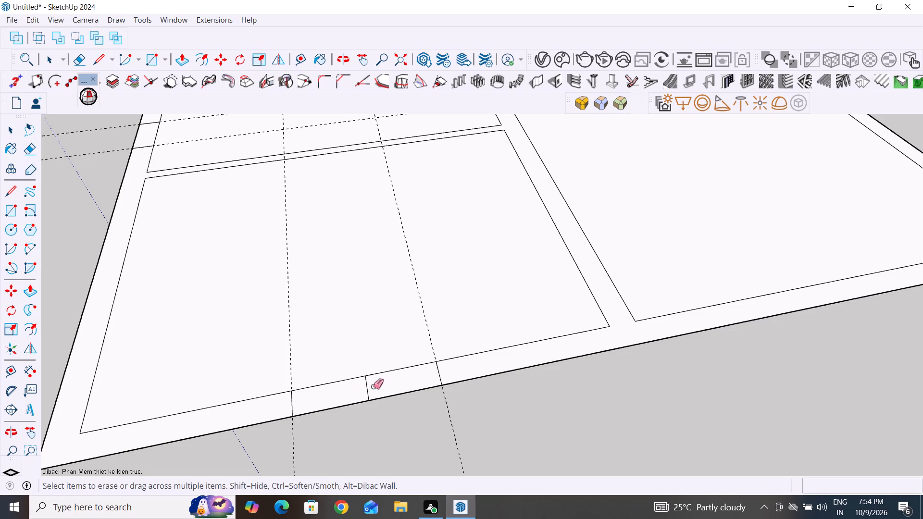
left_click_drag(373, 386, 356, 390)
Examine the whole wall layout and its marked openings from several angles.
scroll(337, 393, "down", 6)
middle_click_drag(503, 407, 365, 328)
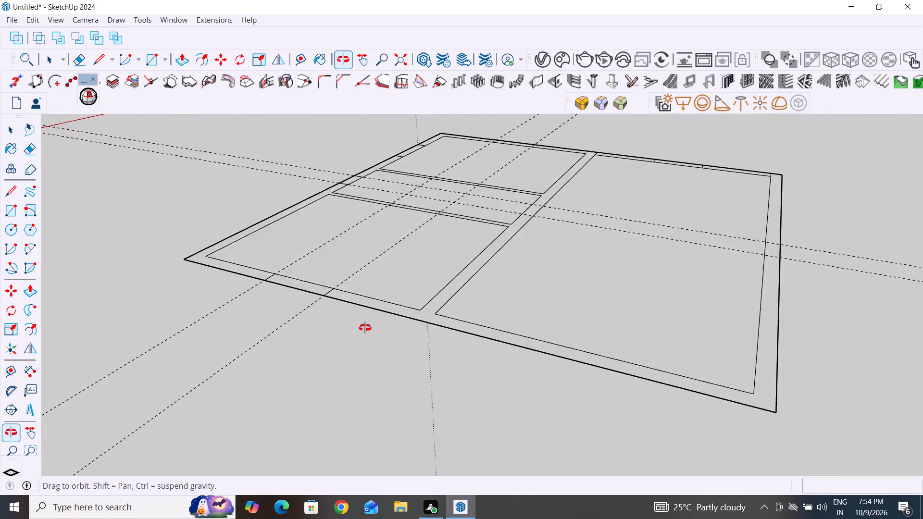
middle_click_drag(365, 328, 237, 235)
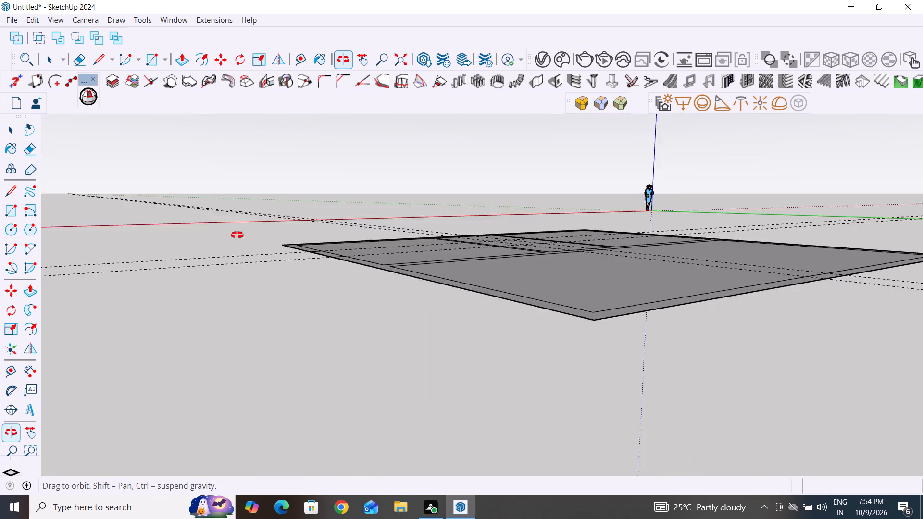
middle_click_drag(237, 235, 274, 318)
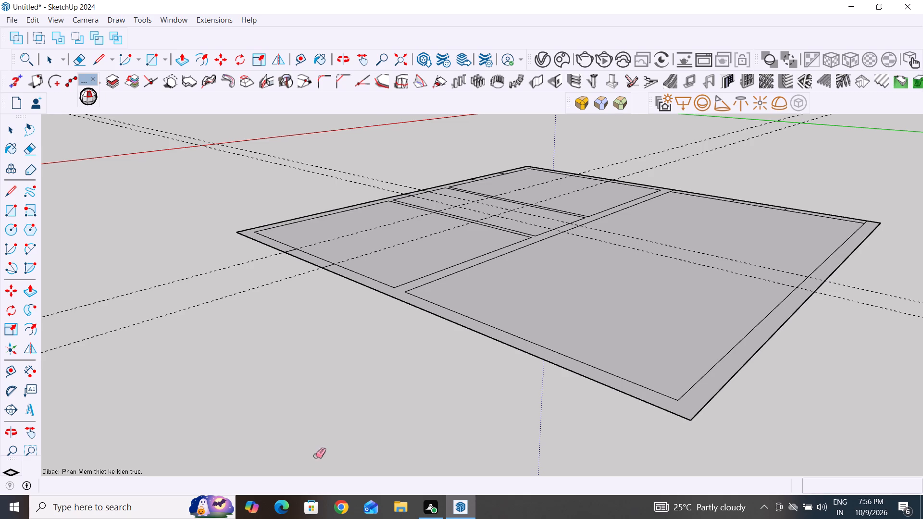
middle_click_drag(436, 303, 538, 404)
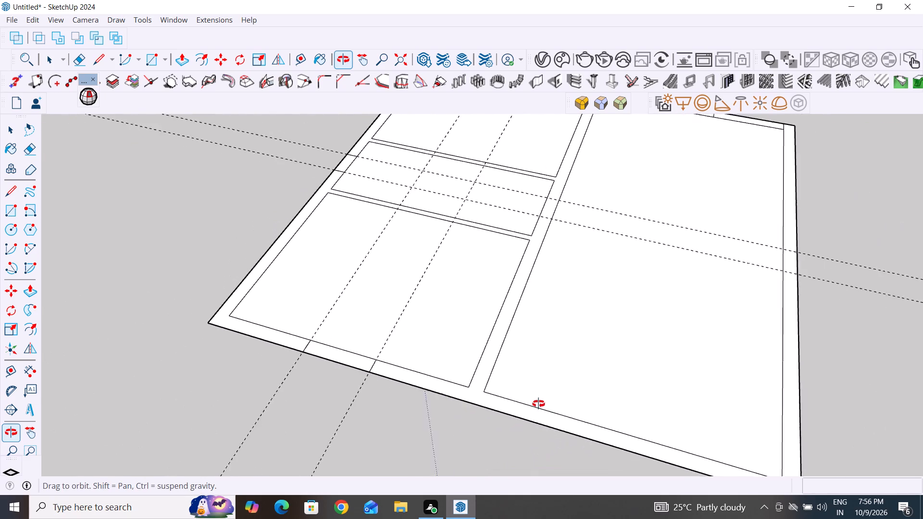
middle_click_drag(538, 404, 303, 340)
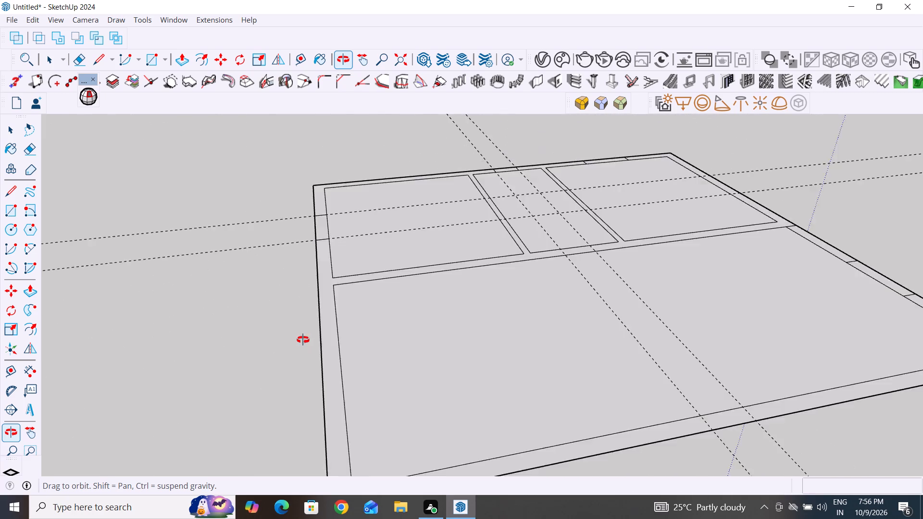
middle_click_drag(303, 340, 585, 390)
scroll(506, 440, "down", 8)
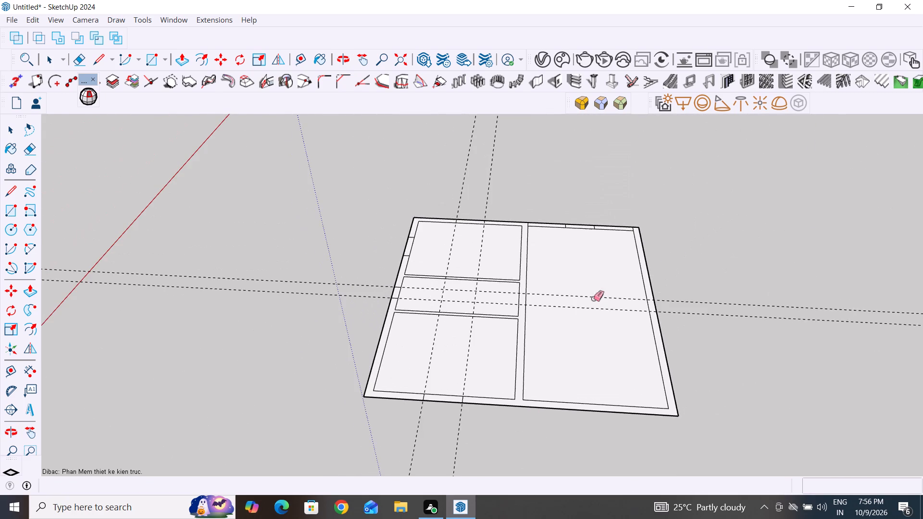
middle_click_drag(601, 276, 468, 280)
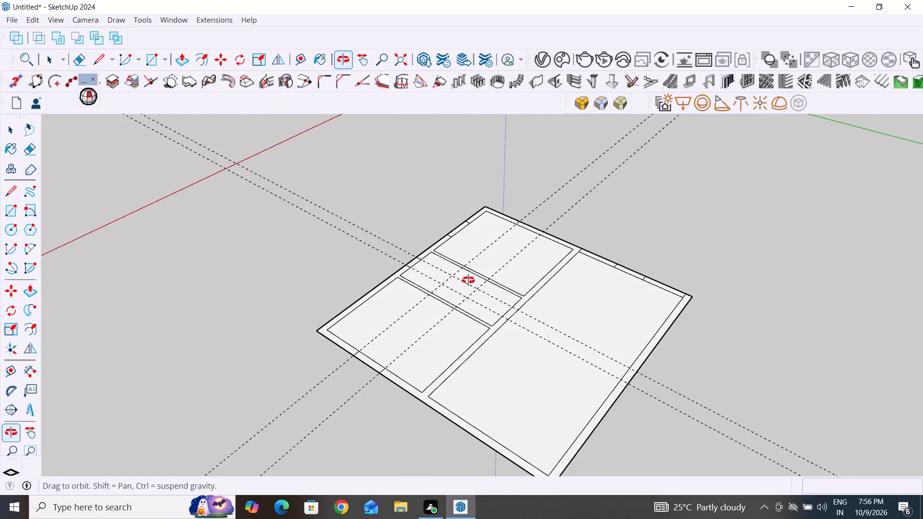
middle_click_drag(468, 280, 508, 303)
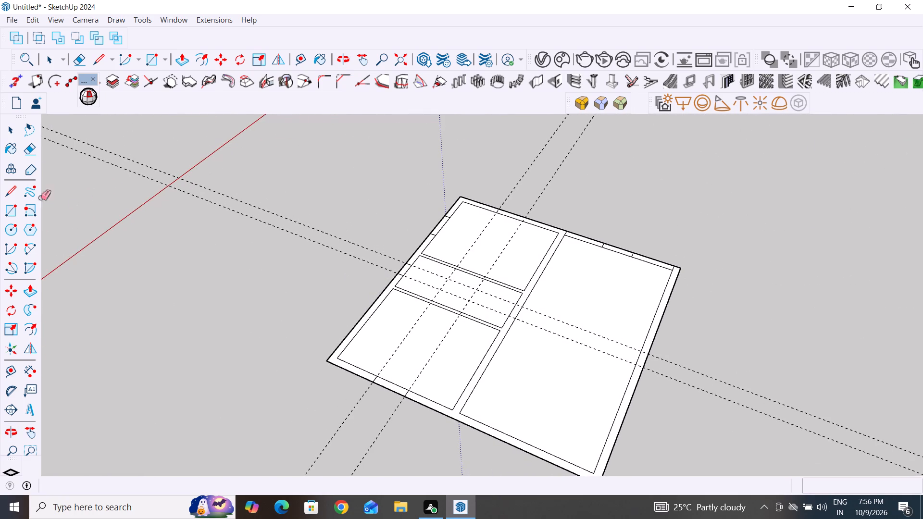
Delete the floor face of the largest room.
left_click(20, 129)
left_click(3, 130)
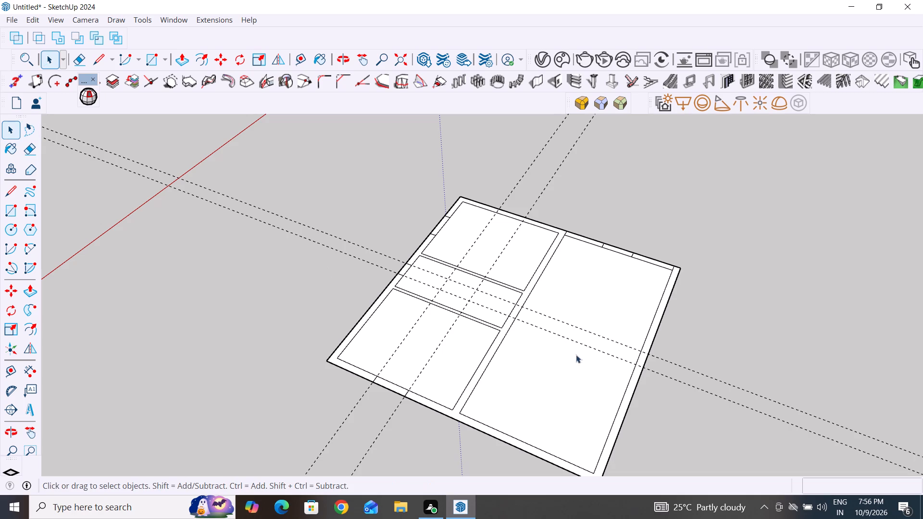
left_click(574, 390)
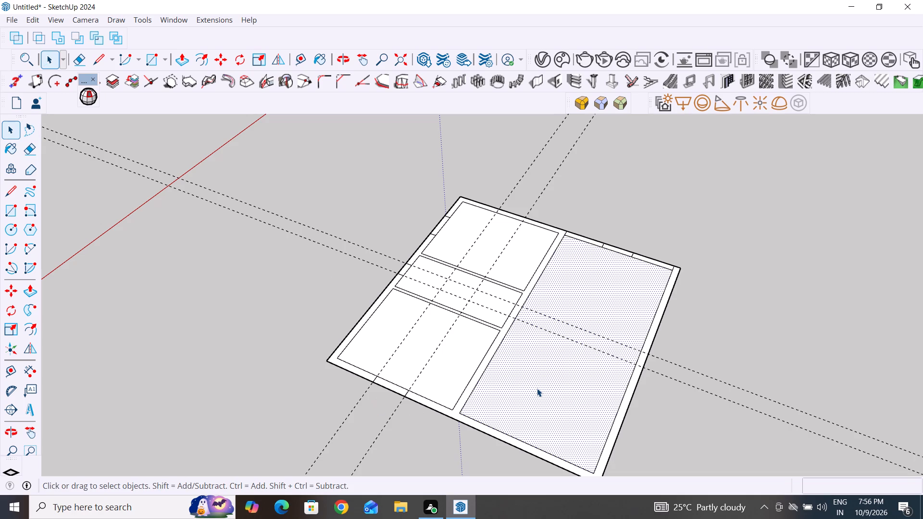
key("Delete")
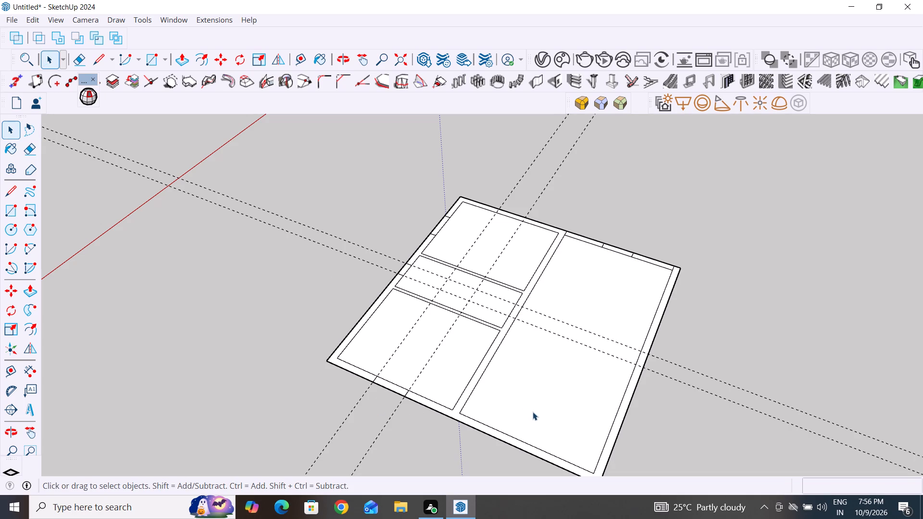
key("Delete")
key("Delete")
left_click(573, 406)
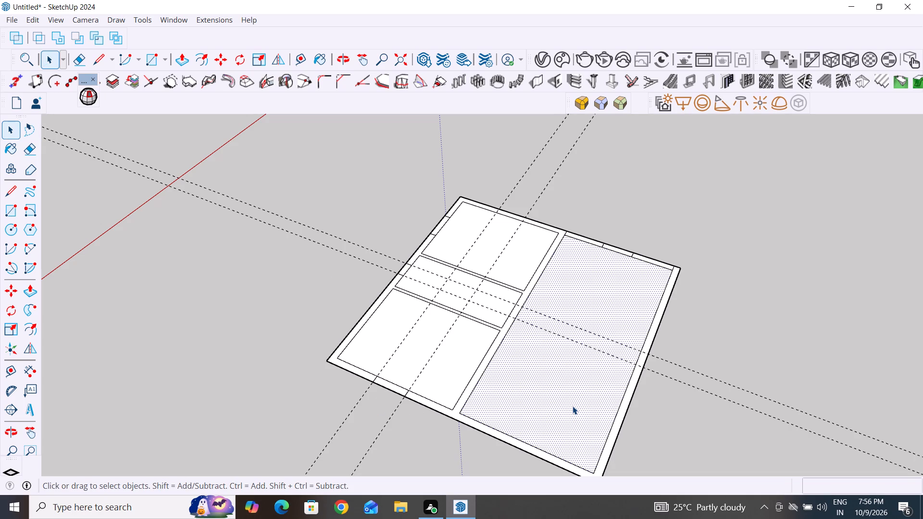
key("Delete")
left_click(603, 408)
key("Delete")
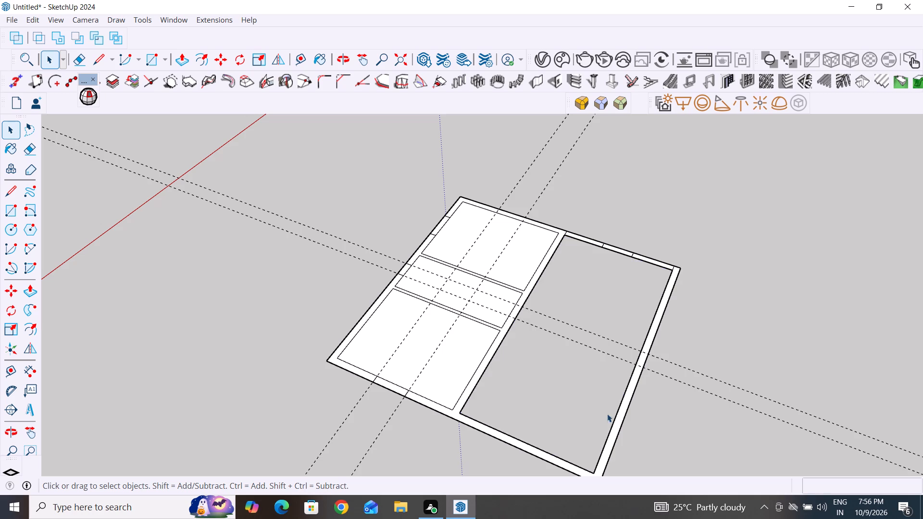
Delete the connected wall face and the floor faces of the three smaller rooms, keeping their outlines.
left_click(511, 441)
key("Delete")
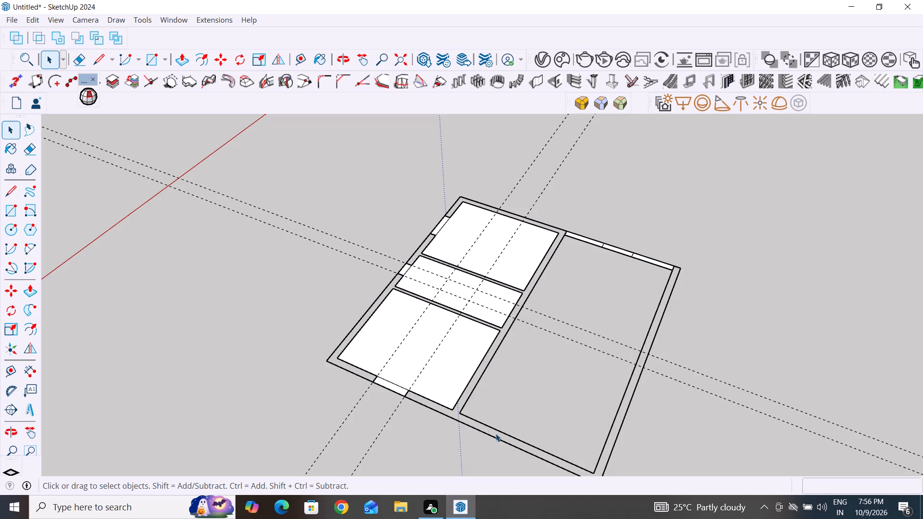
left_click(441, 381)
key("Delete")
left_click(455, 298)
key("Delete")
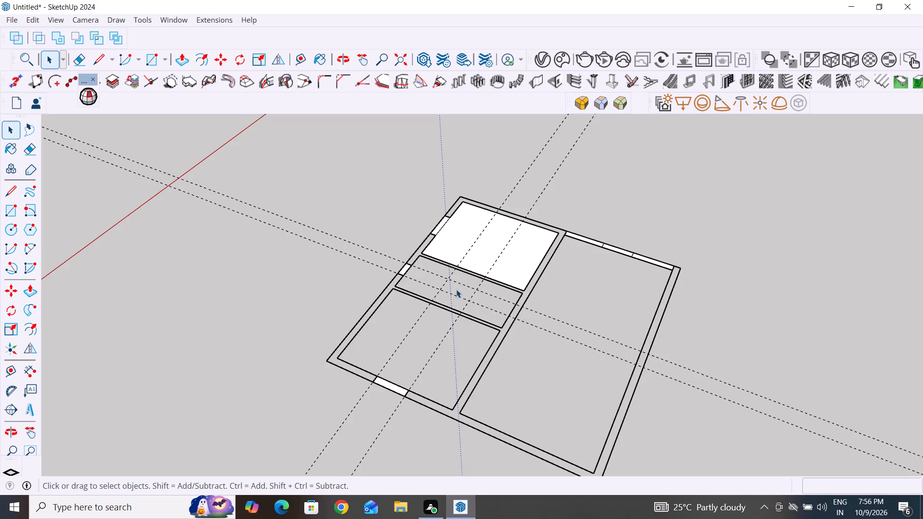
left_click(479, 253)
key("Delete")
Delete the faces filling the two openings in the smaller rooms' long outer wall.
left_click(441, 225)
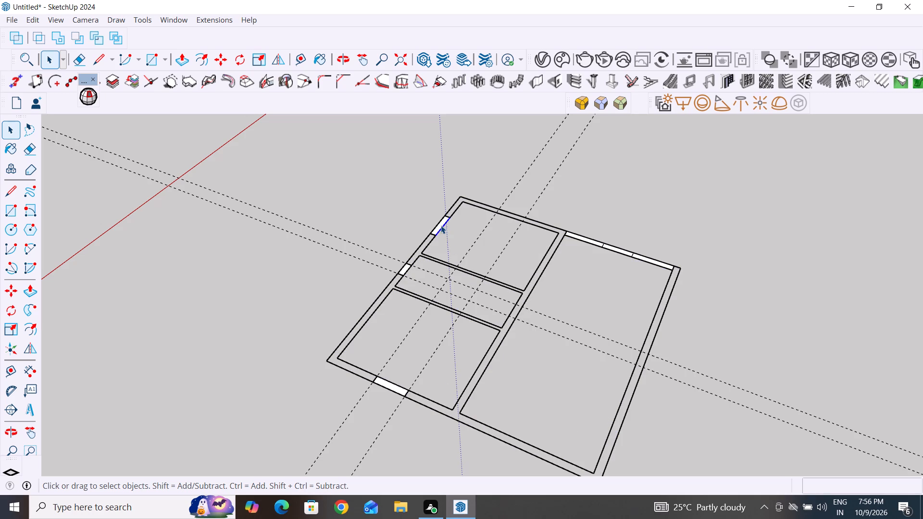
scroll(424, 232, "up", 6)
left_click(459, 212)
key("Delete")
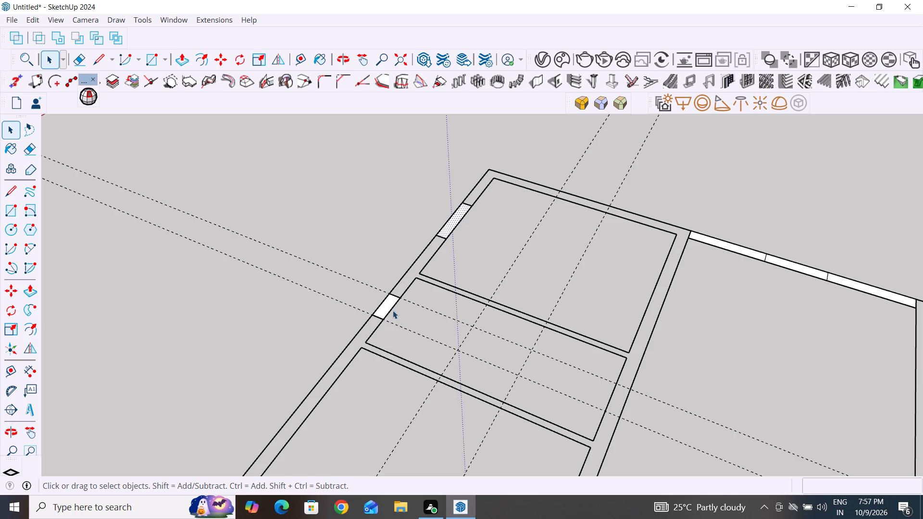
left_click(386, 308)
key("Delete")
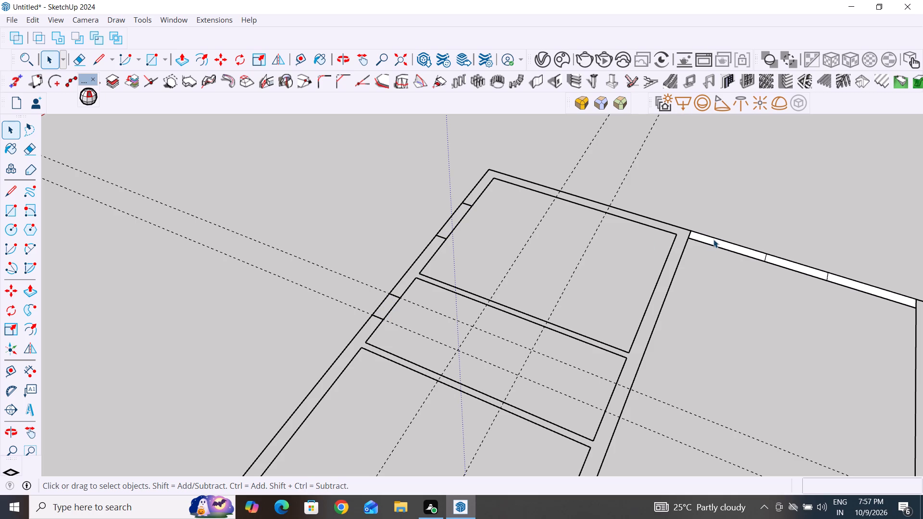
Delete the three face segments along the largest room's short outer wall, including its marked opening.
left_click(713, 241)
key("Delete")
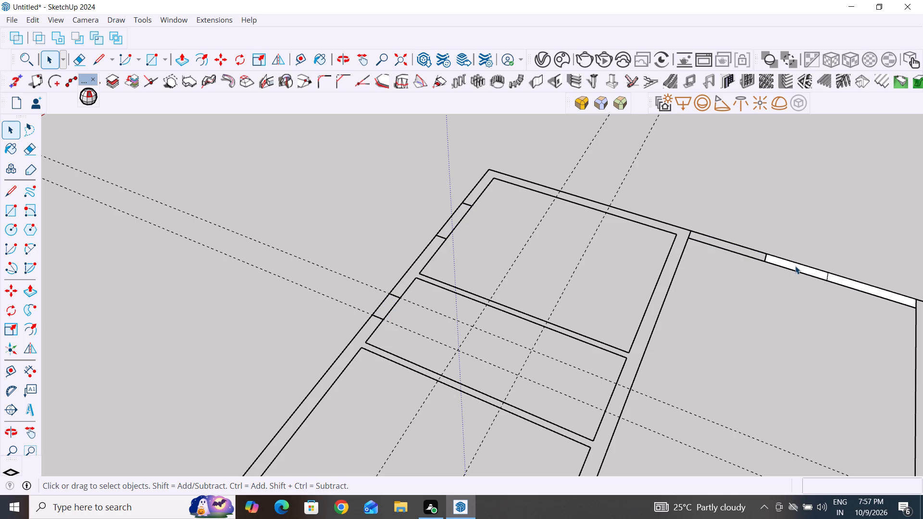
left_click(795, 266)
key("Delete")
left_click(846, 281)
key("Delete")
Delete the face filling the opening in the corner room's outer wall.
scroll(509, 272, "down", 5)
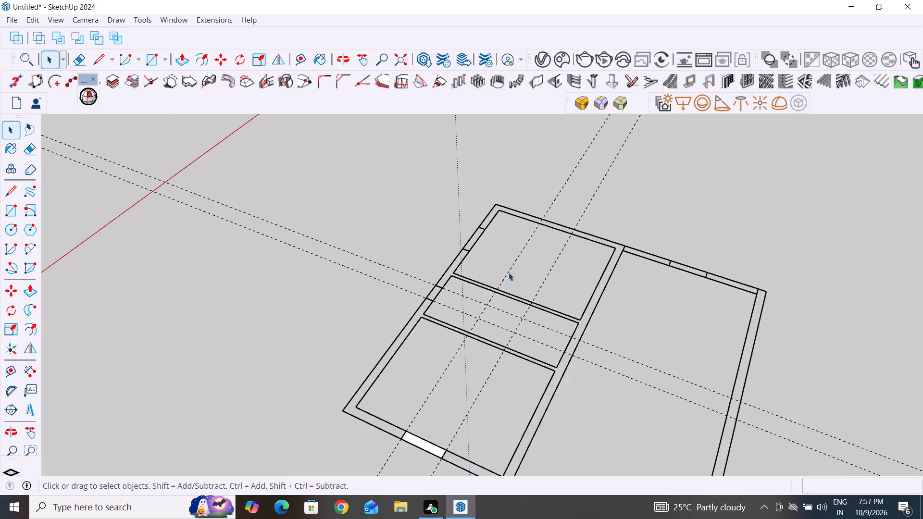
scroll(509, 272, "down", 4)
middle_click_drag(546, 332, 672, 318)
scroll(561, 393, "up", 9)
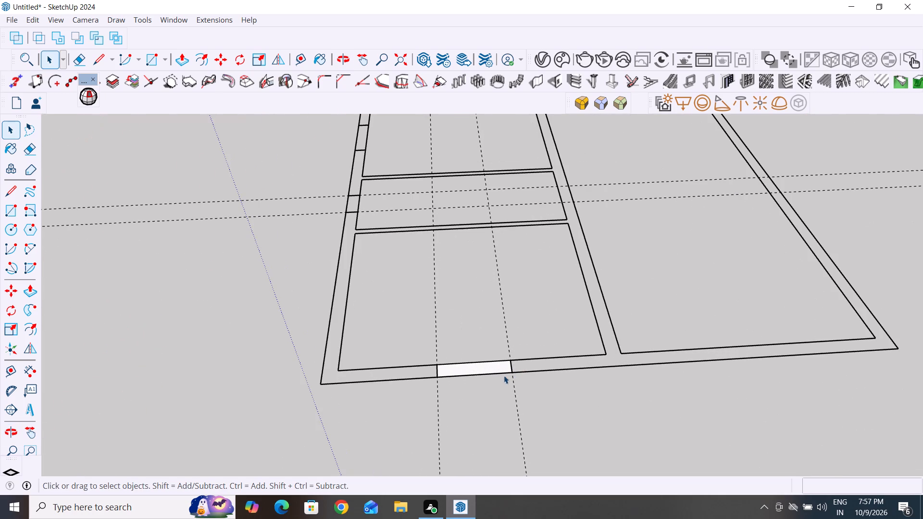
left_click(487, 367)
key("Delete")
scroll(614, 354, "down", 5)
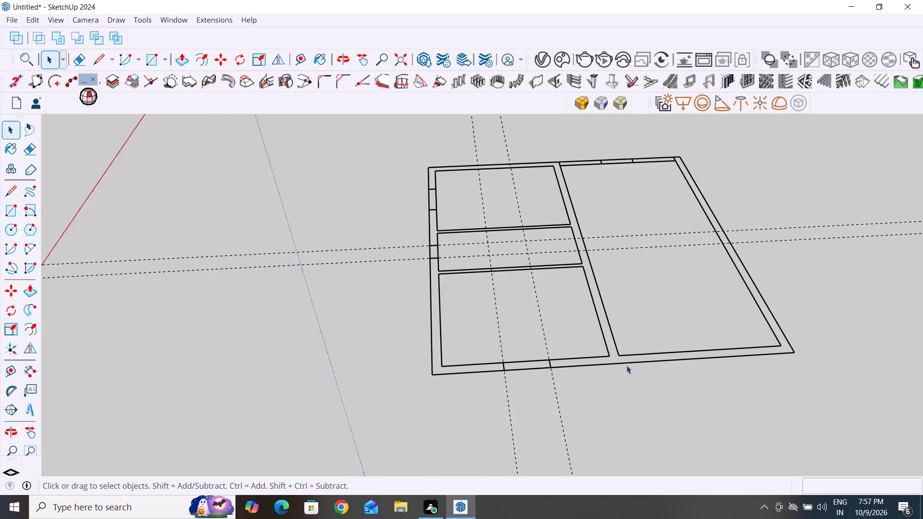
Delete all construction guides from the model.
middle_click_drag(623, 374, 602, 410)
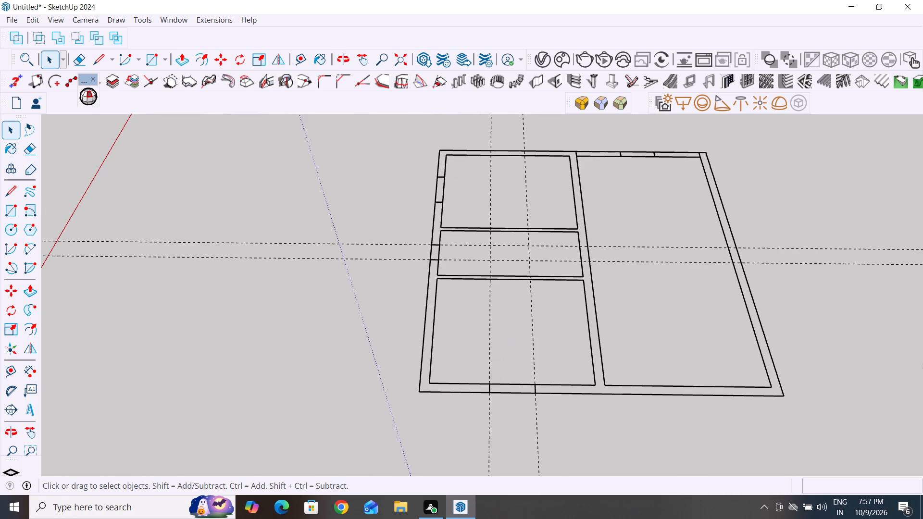
left_click(34, 21)
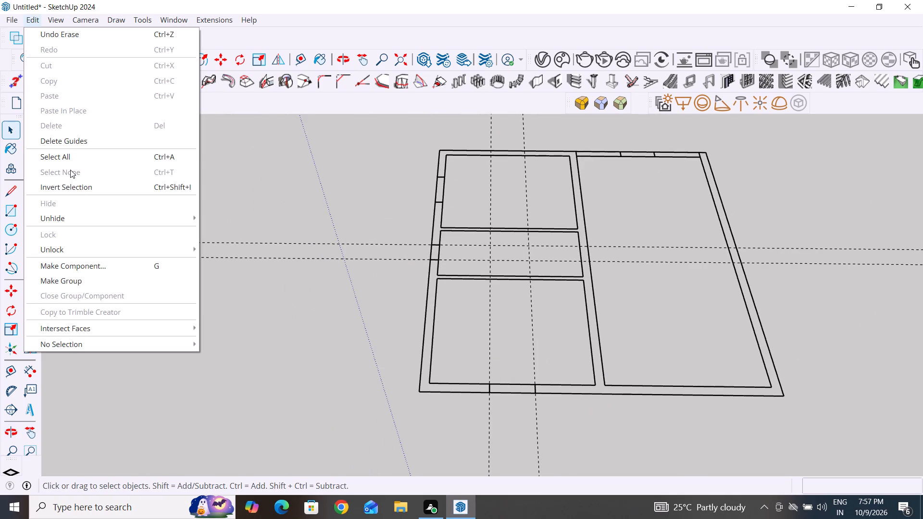
left_click(77, 145)
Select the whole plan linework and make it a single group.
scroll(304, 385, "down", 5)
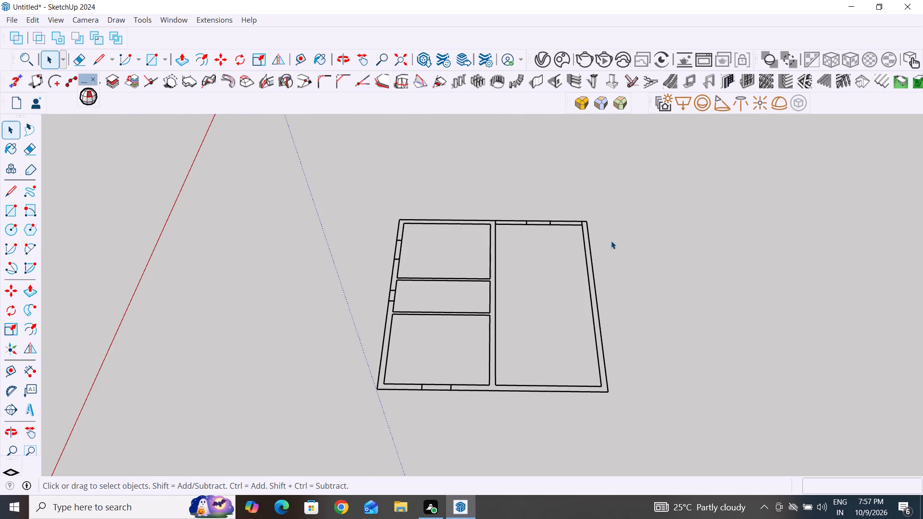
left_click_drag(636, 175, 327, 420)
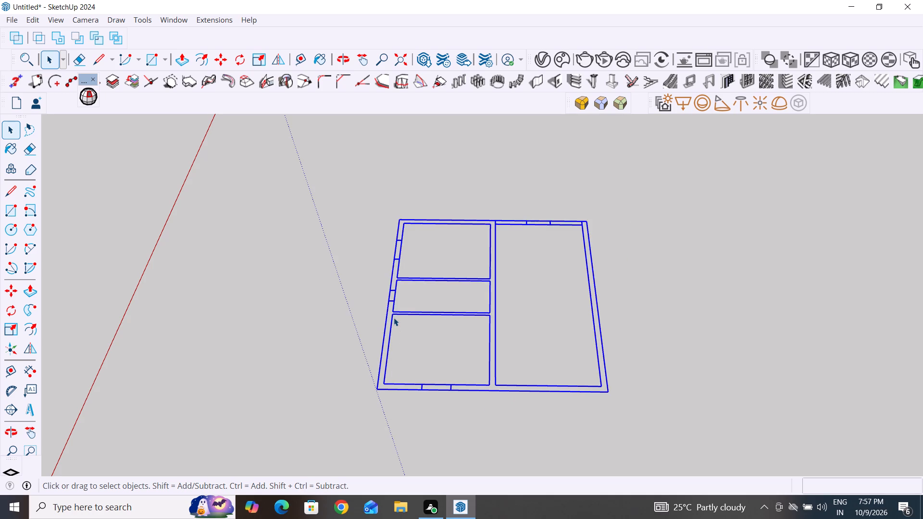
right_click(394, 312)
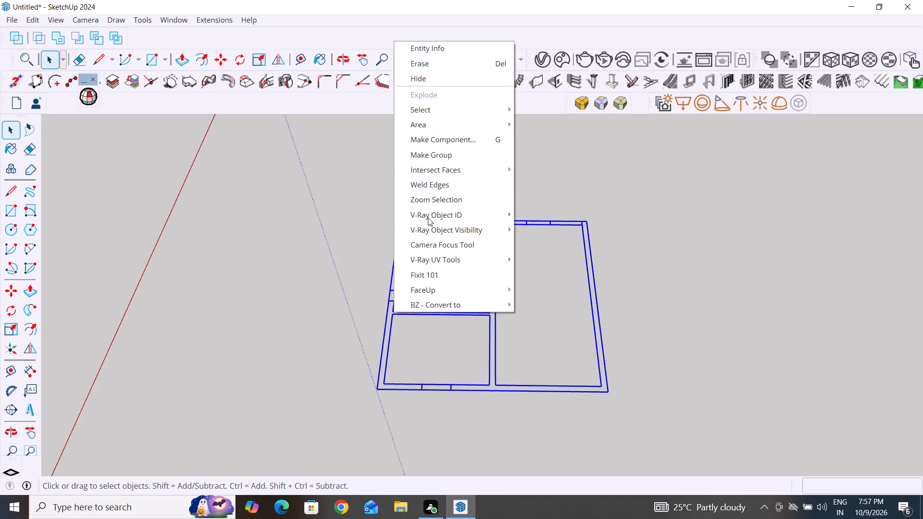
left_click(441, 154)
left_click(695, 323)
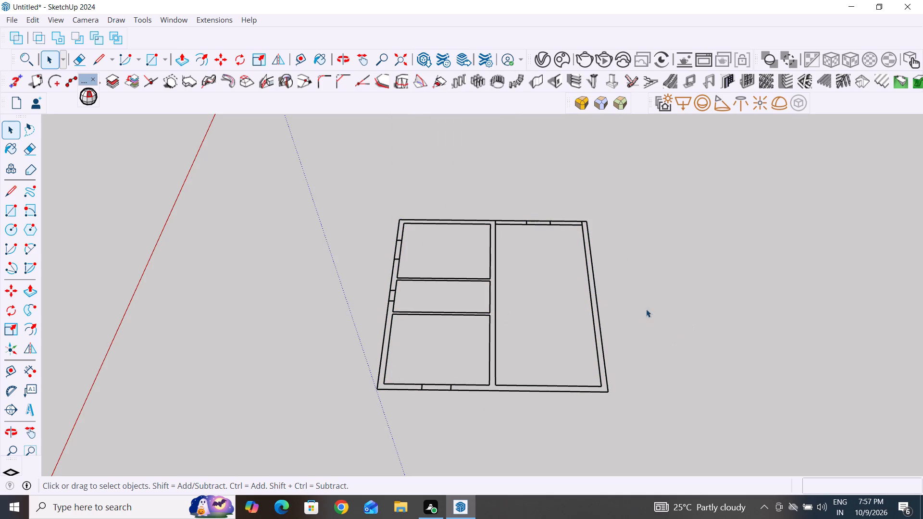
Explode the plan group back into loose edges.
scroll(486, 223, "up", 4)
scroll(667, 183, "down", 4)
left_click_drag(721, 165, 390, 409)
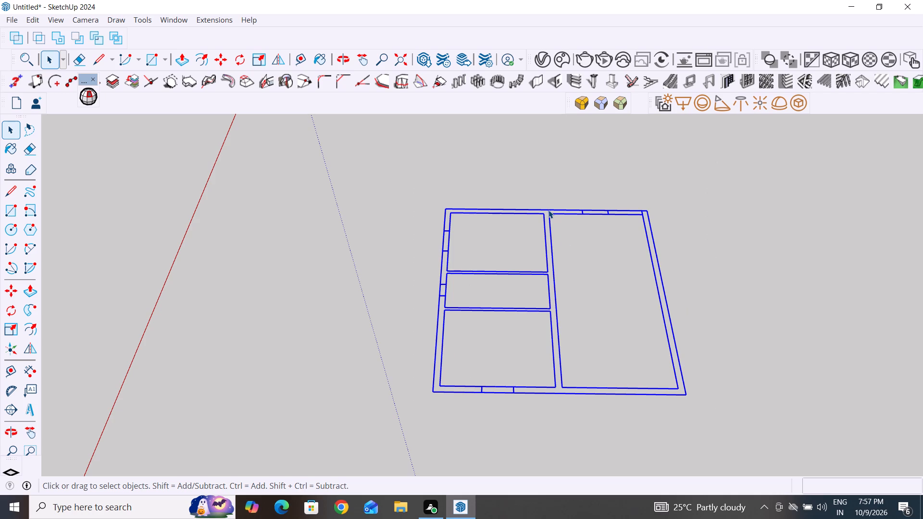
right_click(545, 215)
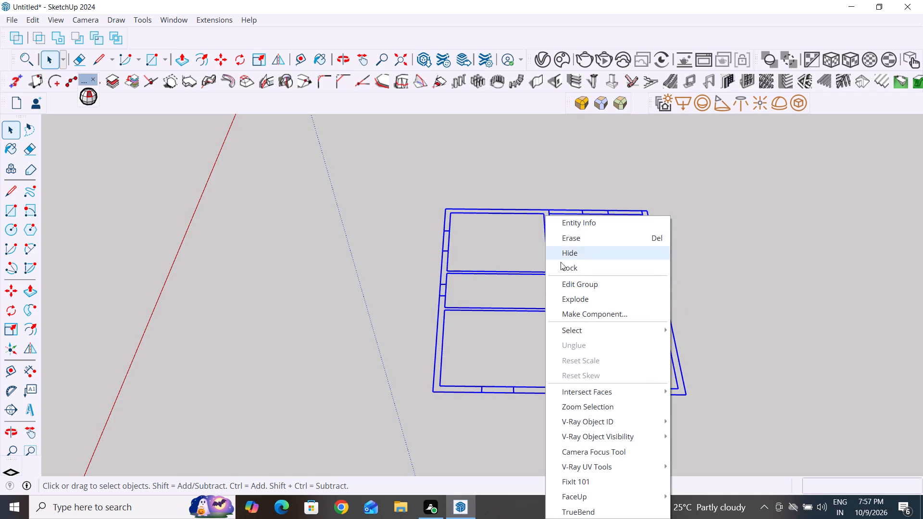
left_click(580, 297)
Erase the two short cross edges at the ends of the largest room's short outer wall, keeping its opening marks.
scroll(561, 214, "up", 3)
scroll(556, 227, "down", 3)
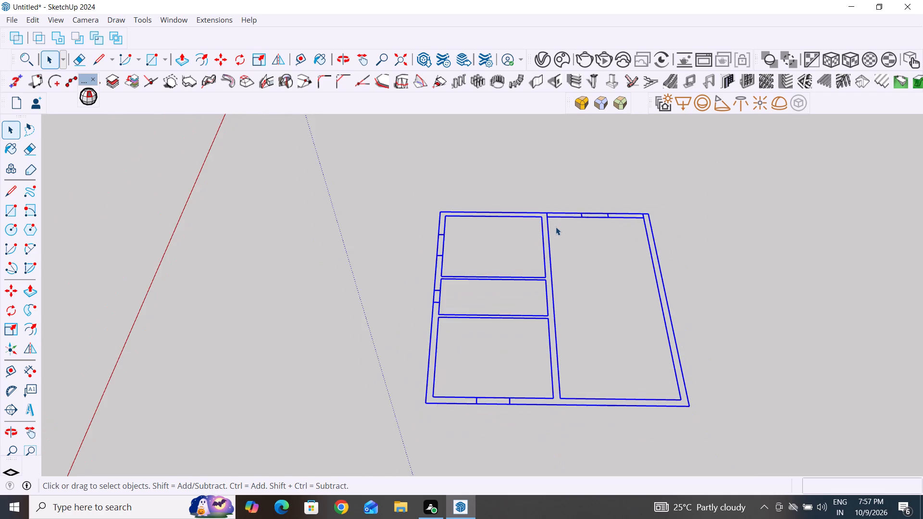
middle_click_drag(609, 245, 611, 364)
scroll(684, 186, "up", 4)
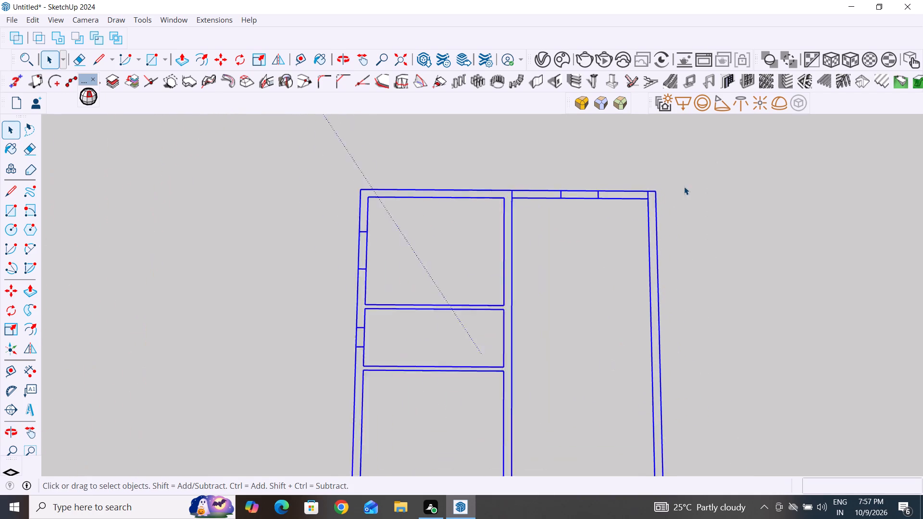
scroll(643, 205, "up", 6)
left_click(646, 189)
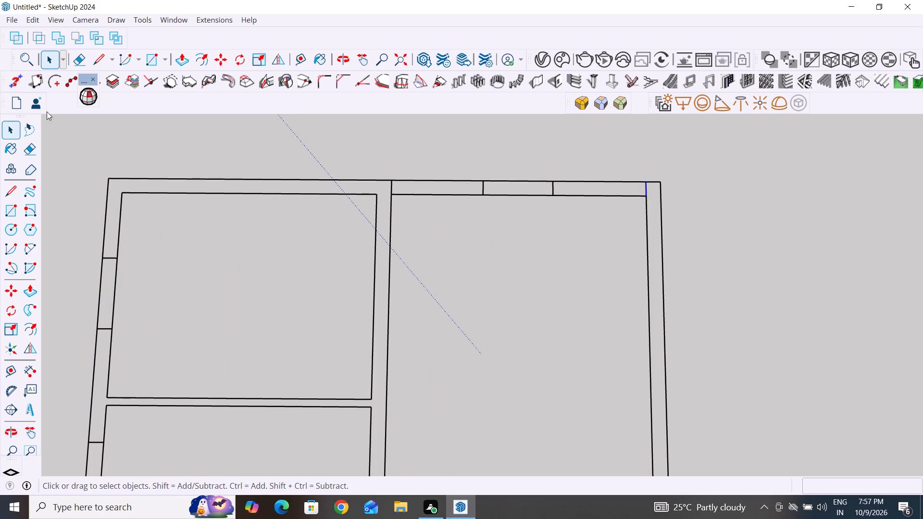
left_click(24, 157)
scroll(379, 184, "up", 4)
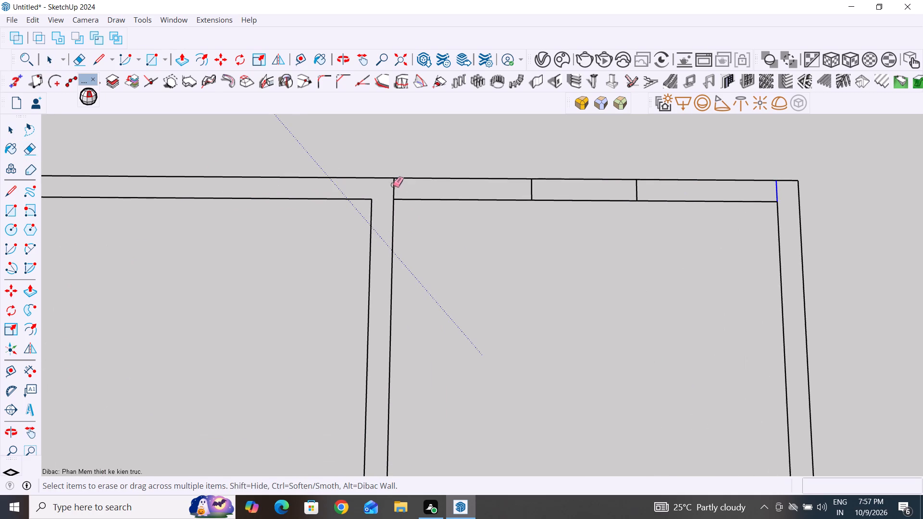
left_click(394, 190)
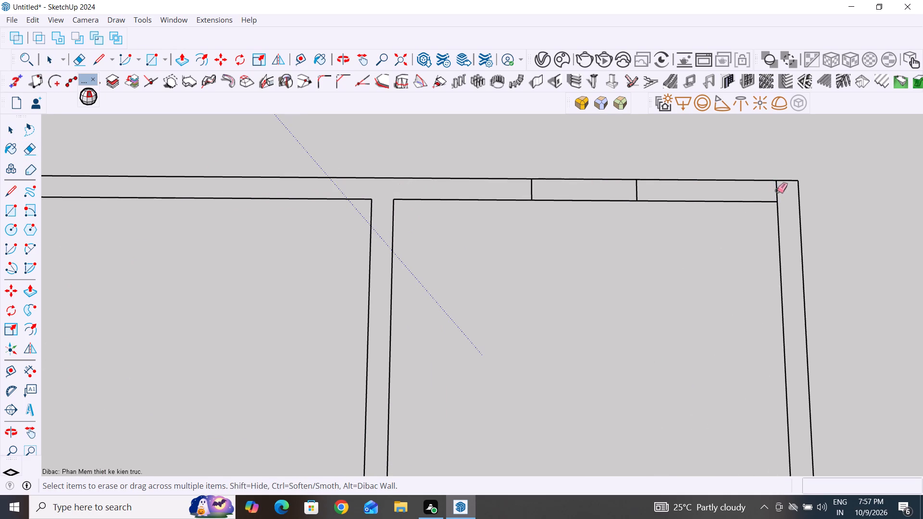
left_click(777, 190)
Examine the cleaned plan linework from several angles, checking the wall outlines and opening marks.
scroll(588, 269, "down", 12)
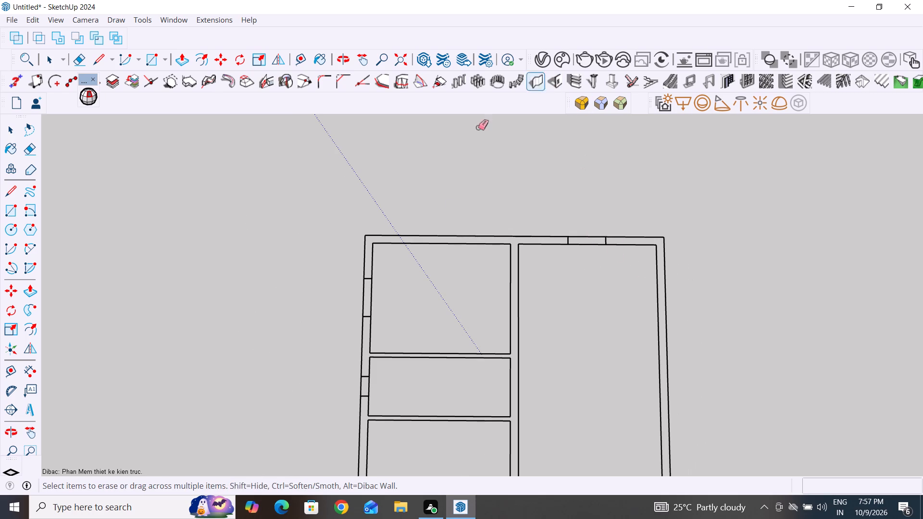
scroll(387, 297, "down", 4)
middle_click_drag(494, 367, 418, 134)
scroll(451, 327, "up", 2)
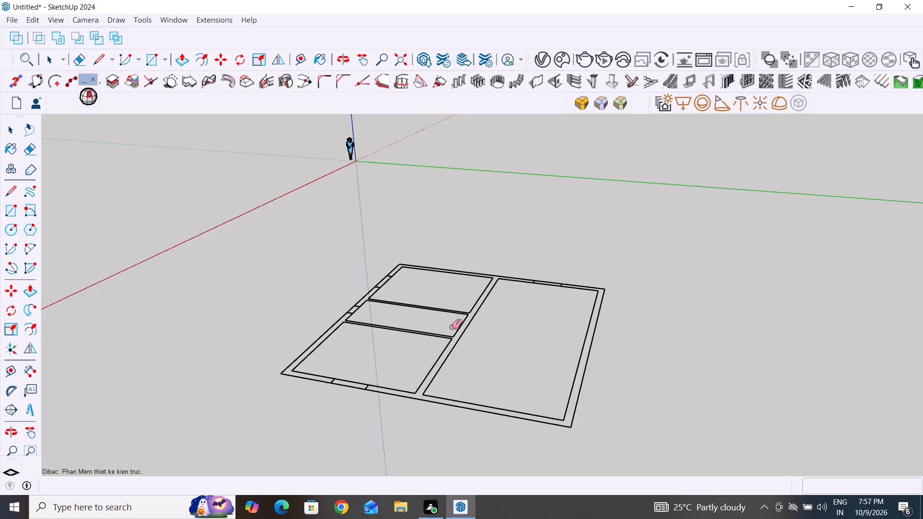
scroll(451, 327, "up", 2)
middle_click_drag(422, 420, 568, 427)
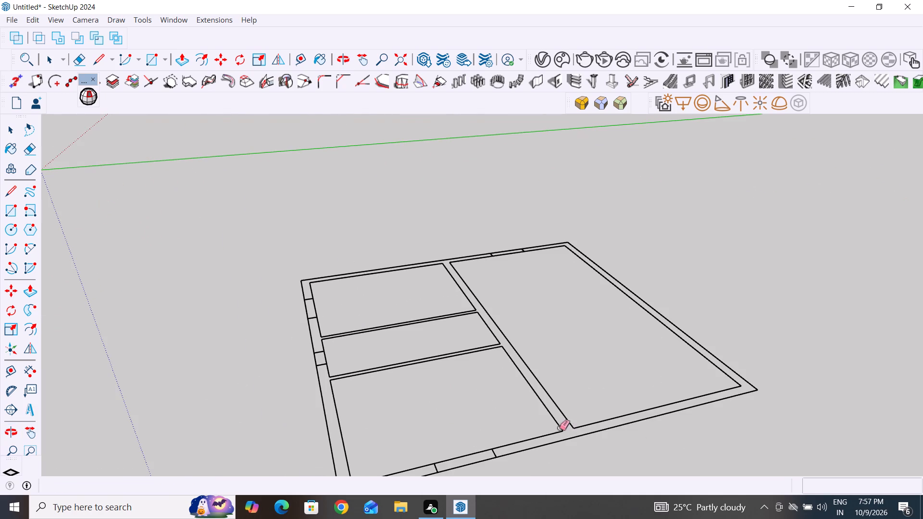
scroll(363, 283, "down", 6)
middle_click_drag(491, 378, 405, 434)
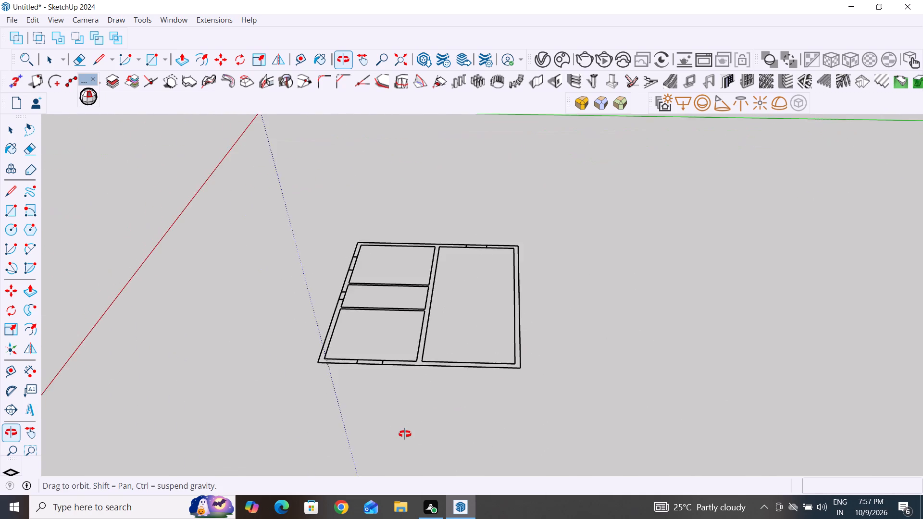
middle_click_drag(405, 434, 419, 418)
left_click(15, 136)
left_click(181, 281)
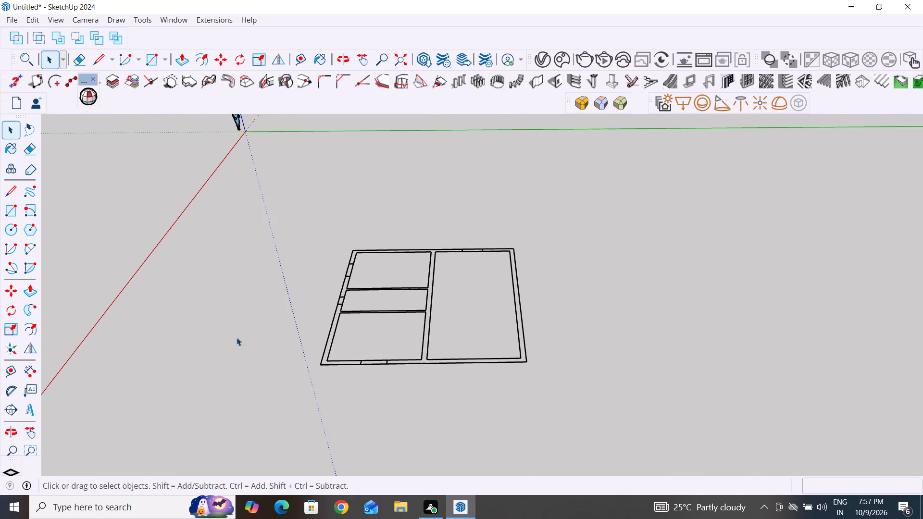
middle_click_drag(741, 295, 688, 410)
scroll(399, 422, "up", 4)
middle_click_drag(440, 389, 497, 408)
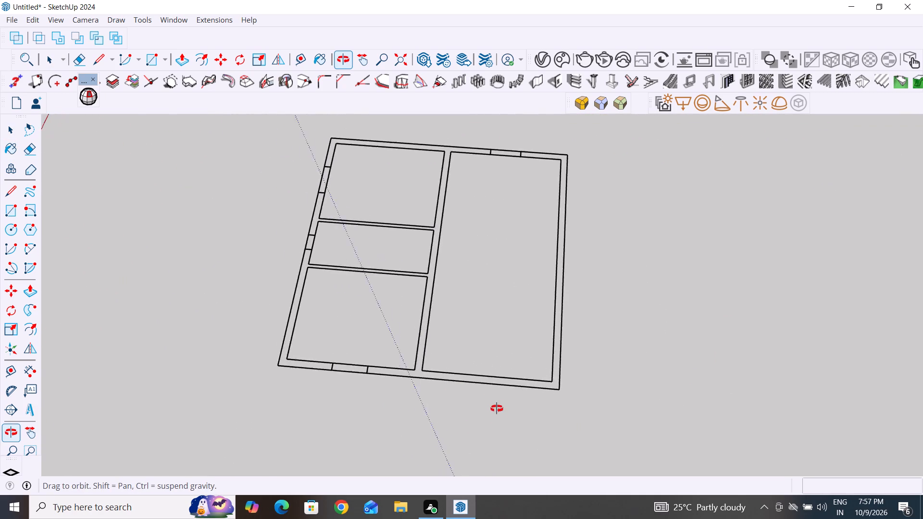
middle_click_drag(497, 408, 497, 425)
middle_click_drag(544, 278, 528, 279)
scroll(544, 278, "up", 1)
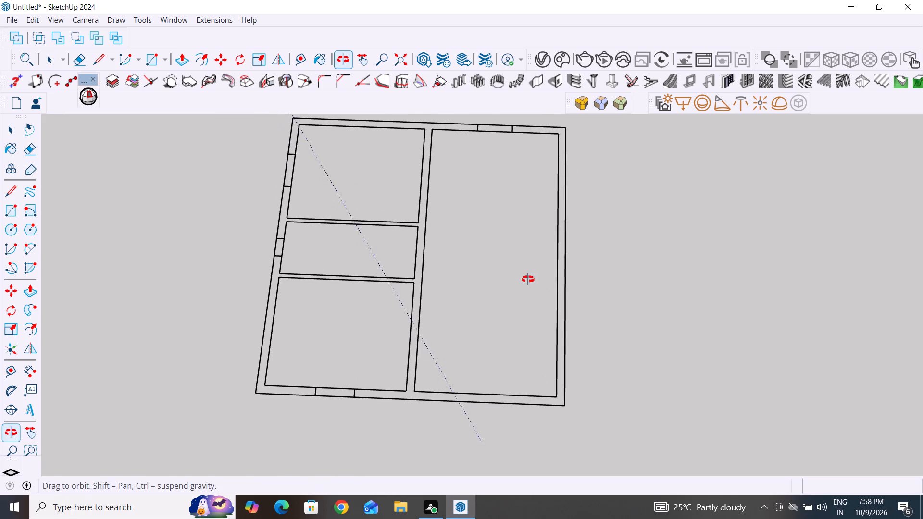
middle_click_drag(528, 279, 534, 308)
scroll(453, 346, "down", 3)
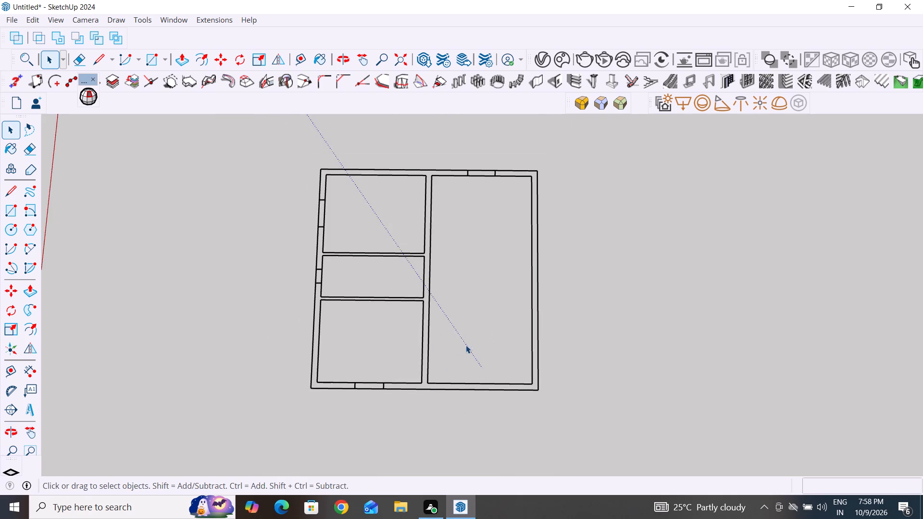
middle_click(466, 345)
scroll(472, 286, "up", 2)
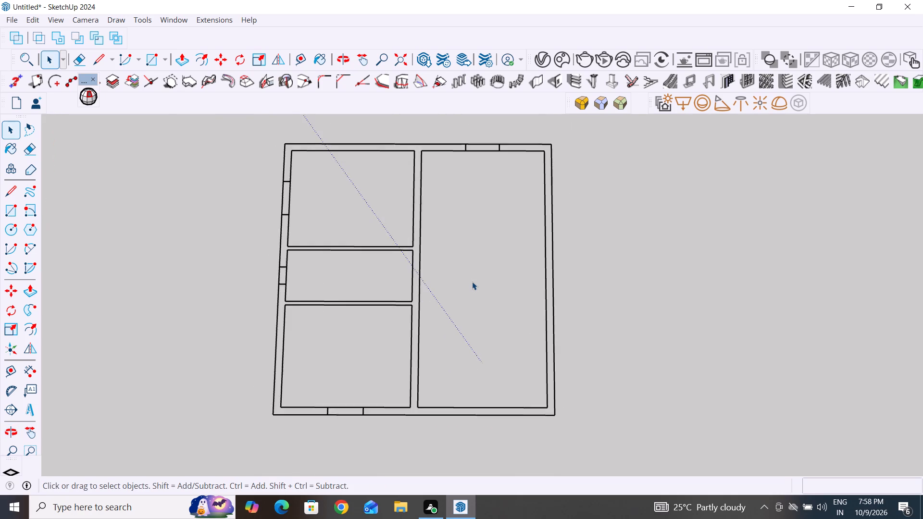
scroll(472, 282, "down", 2)
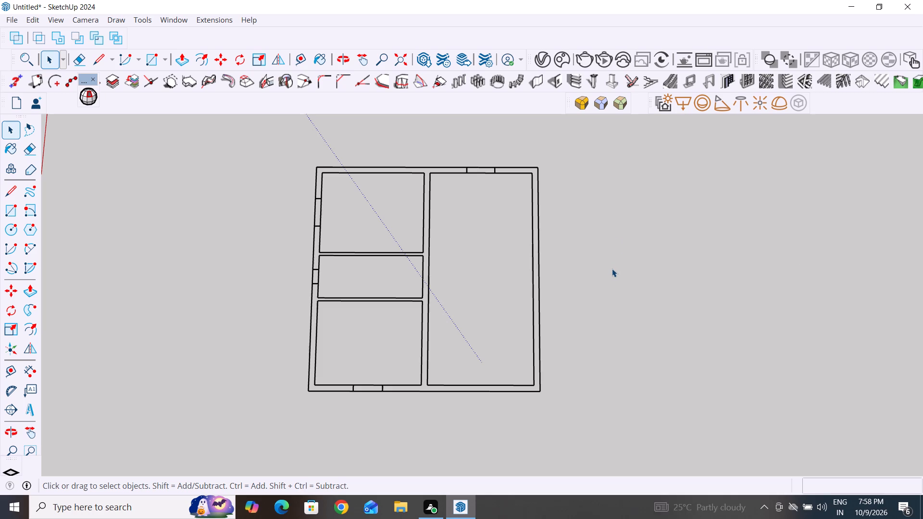
Draw a 10" line across the outer wall from the largest room's inner corner beside the long partition, opposite its marked opening.
scroll(509, 410, "up", 7)
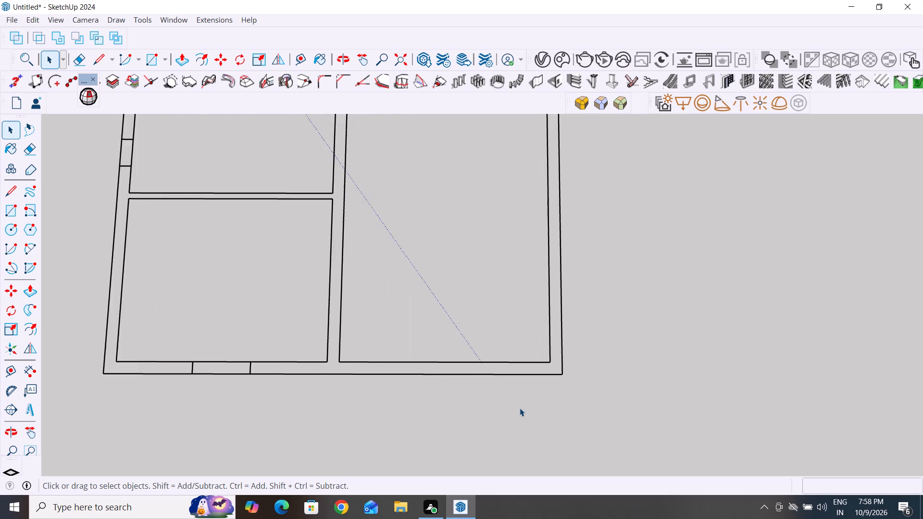
middle_click_drag(521, 407, 523, 278)
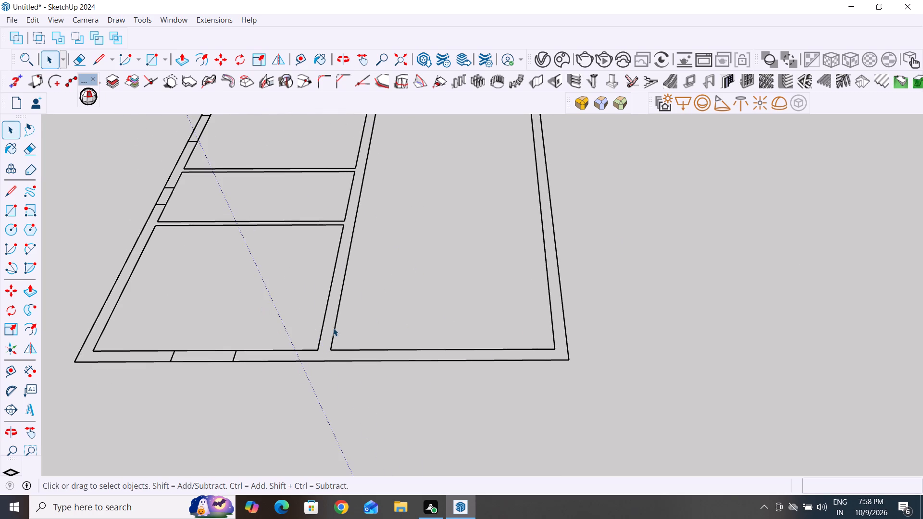
left_click(8, 191)
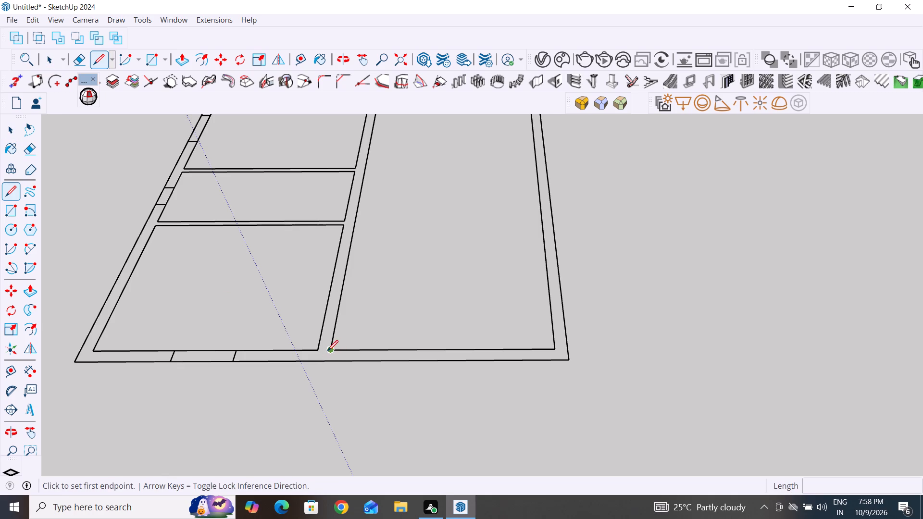
left_click(329, 351)
left_click(325, 363)
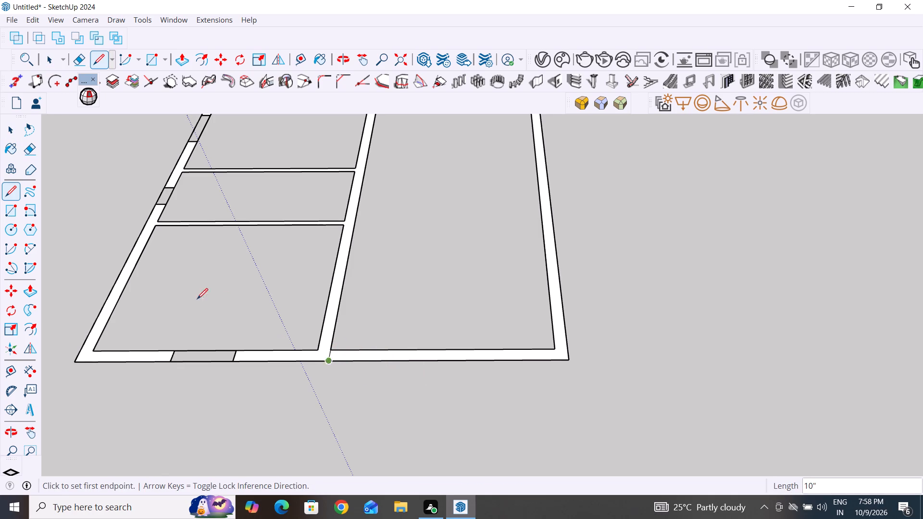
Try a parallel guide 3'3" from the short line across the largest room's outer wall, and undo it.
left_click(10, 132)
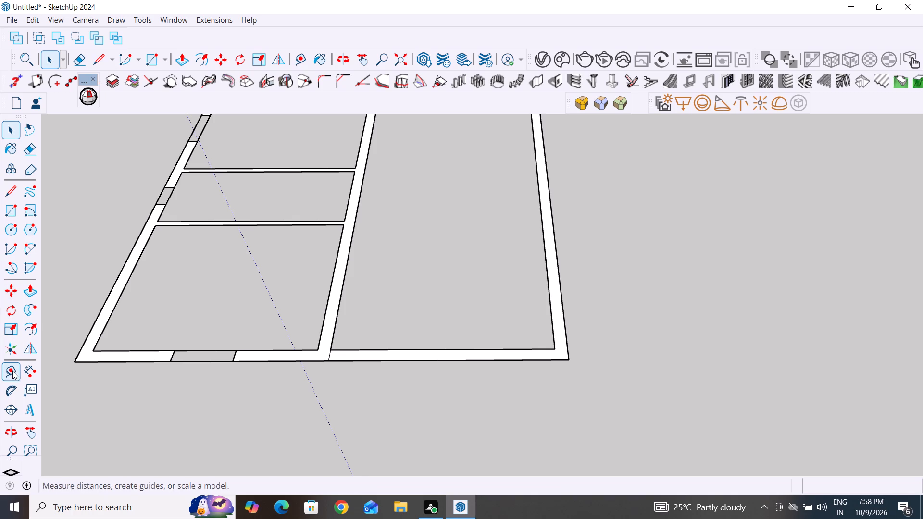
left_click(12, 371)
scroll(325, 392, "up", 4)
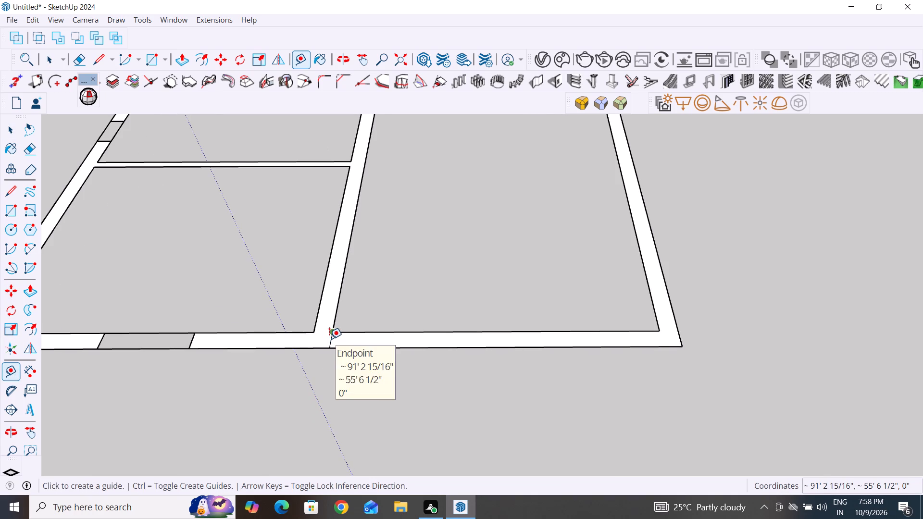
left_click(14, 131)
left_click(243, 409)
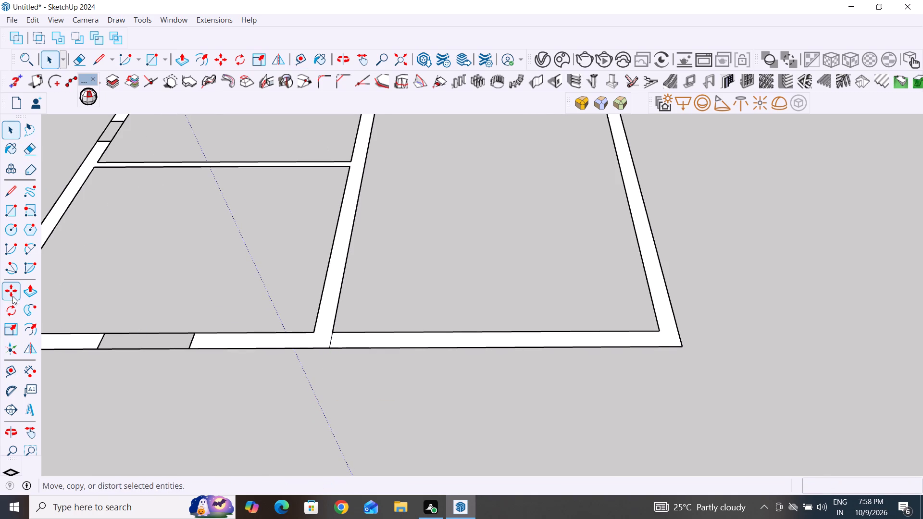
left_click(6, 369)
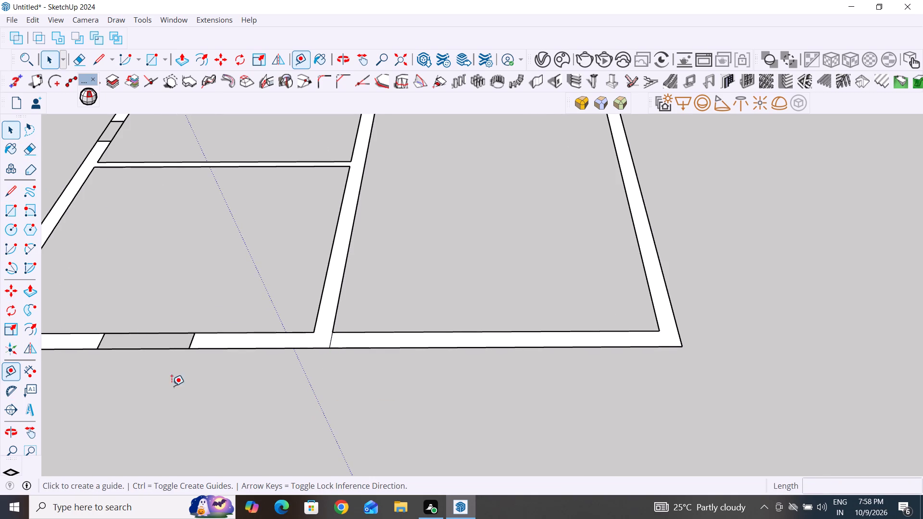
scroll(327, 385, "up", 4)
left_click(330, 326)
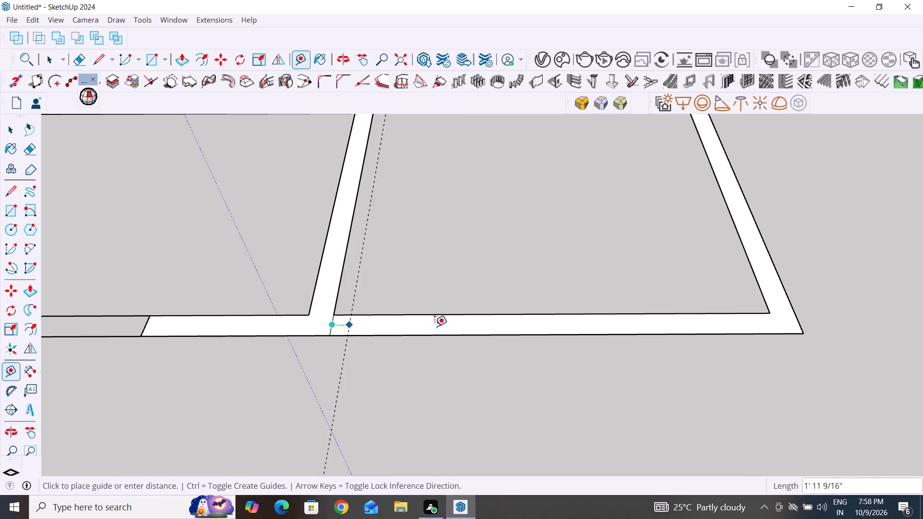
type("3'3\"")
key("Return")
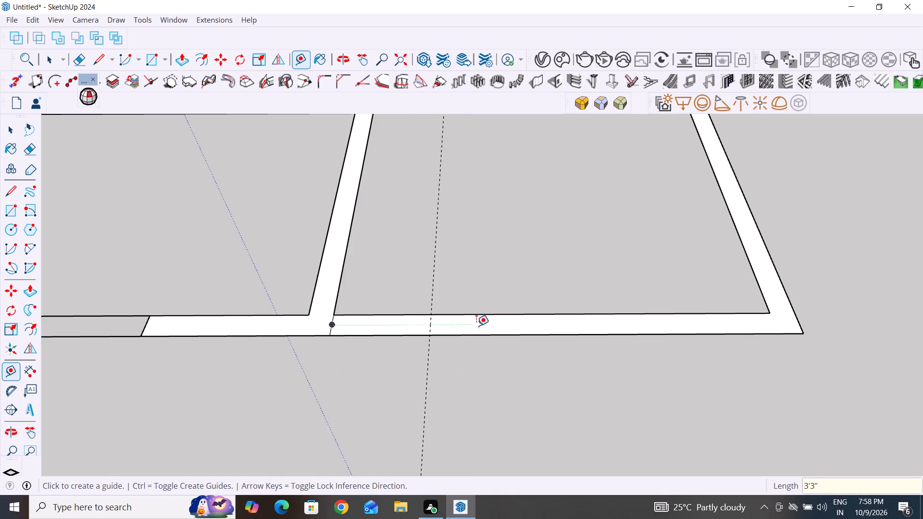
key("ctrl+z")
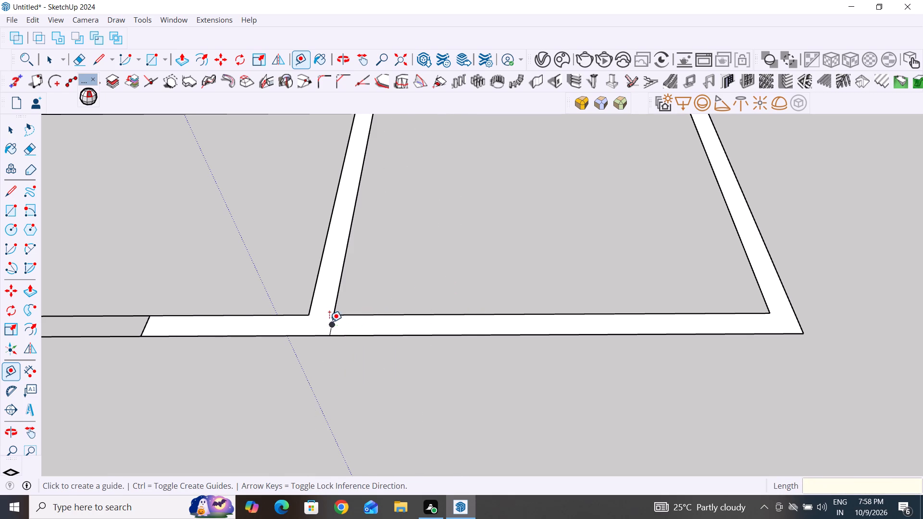
Place a parallel guide 5" from the short line across the largest room's outer wall, on the side away from the long partition.
left_click(330, 324)
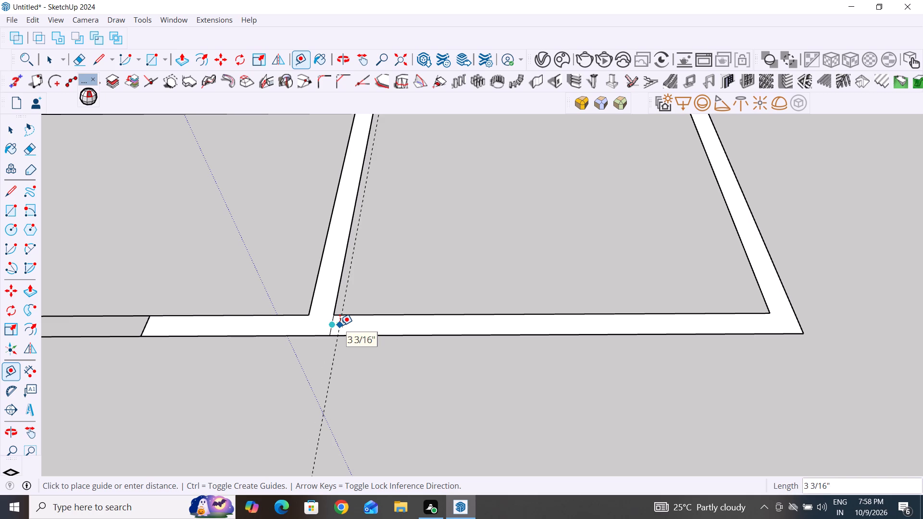
type("5\"")
key("Return")
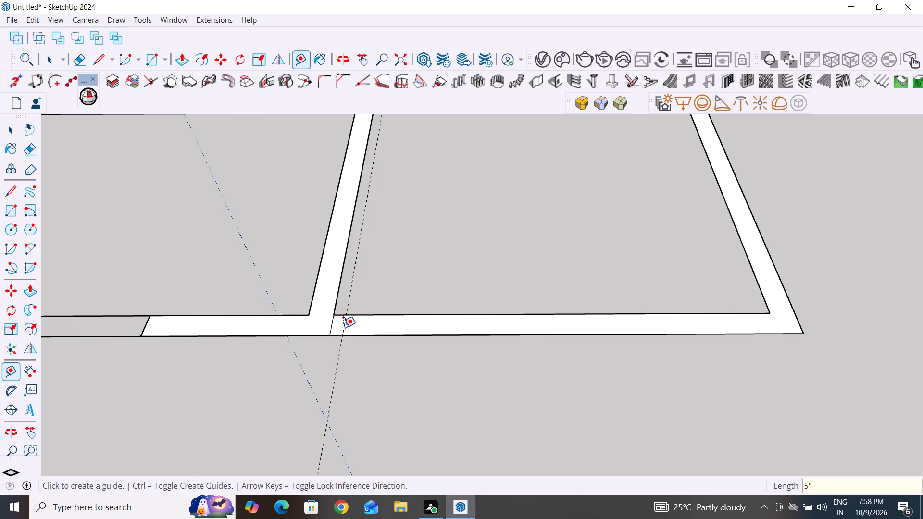
Add a 3'3" guide segment running along the outer wall from the new guide, away from the long partition.
left_click(344, 322)
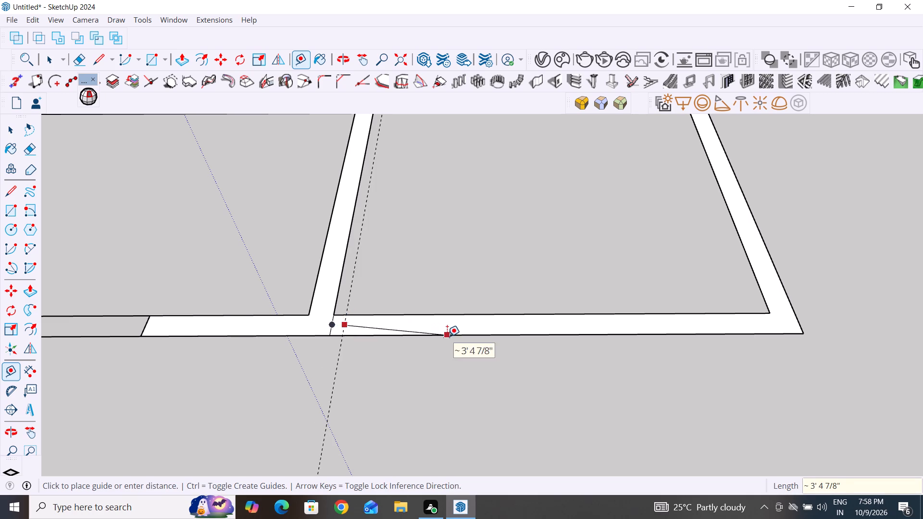
type("3'3\"")
key("Return")
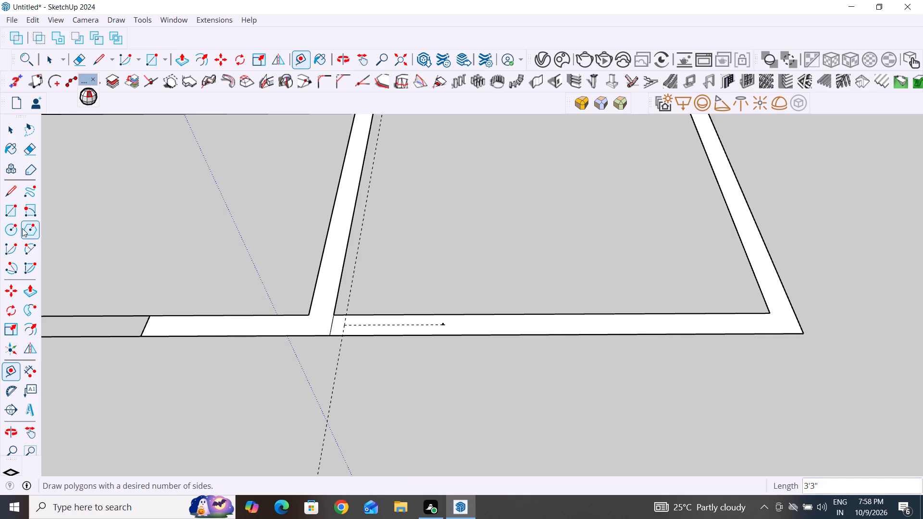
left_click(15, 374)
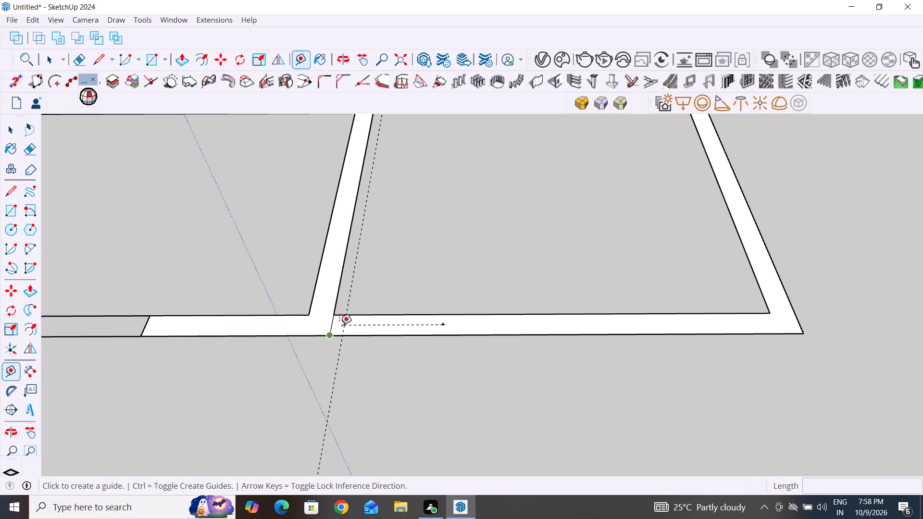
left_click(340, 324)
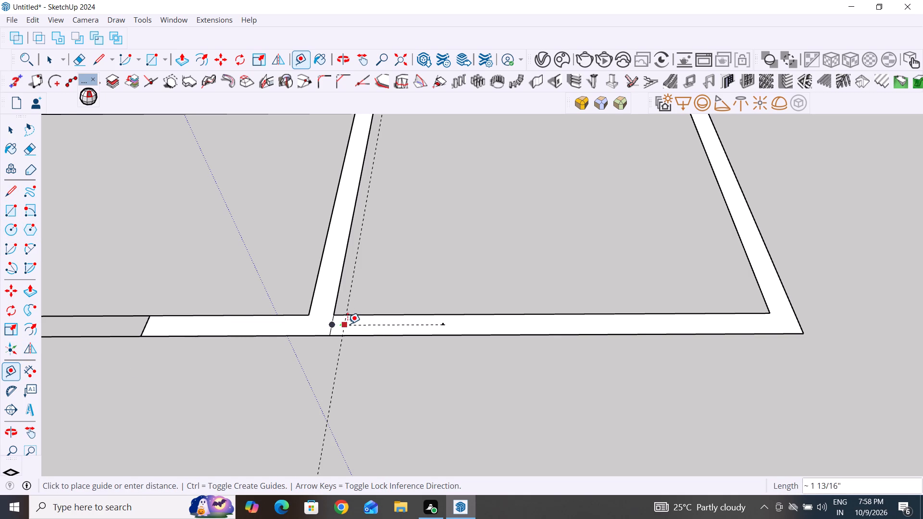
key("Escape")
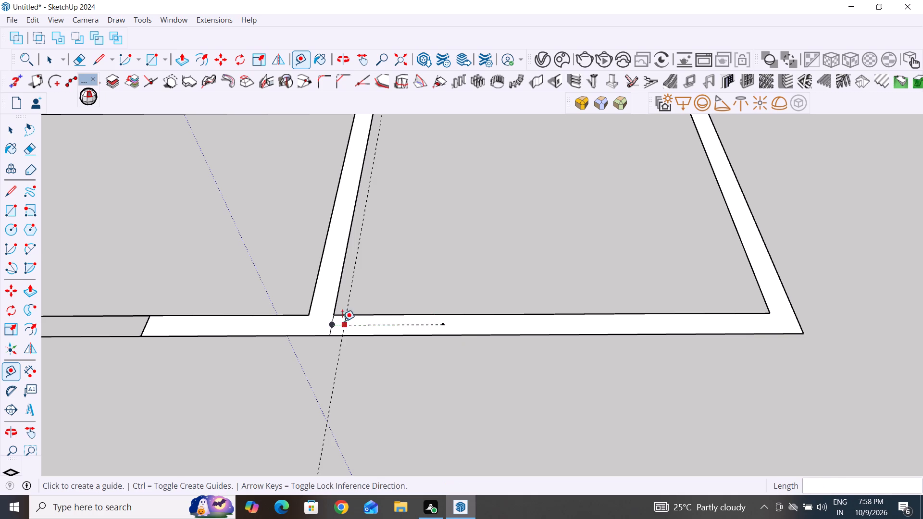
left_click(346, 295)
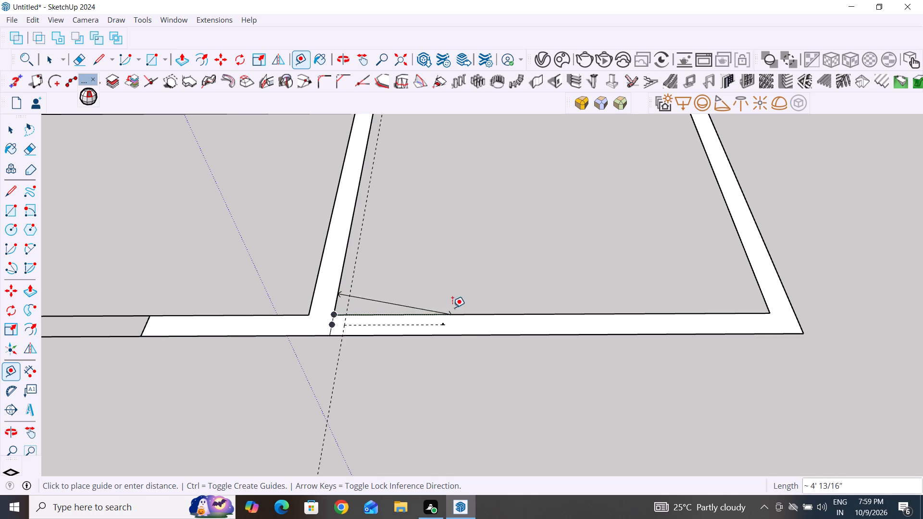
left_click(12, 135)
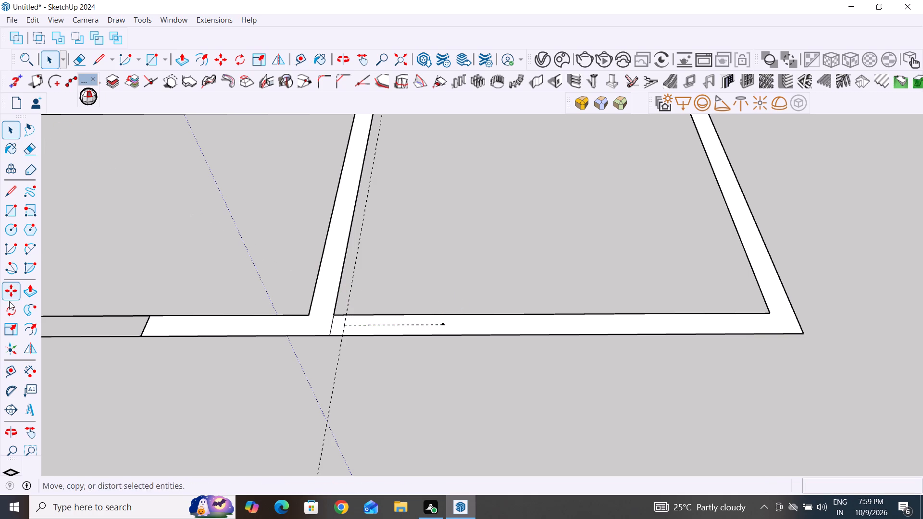
Place a second parallel guide across the outer wall, 3'3" from the first guide, through the end of the guide segment.
left_click(11, 374)
scroll(427, 444, "up", 4)
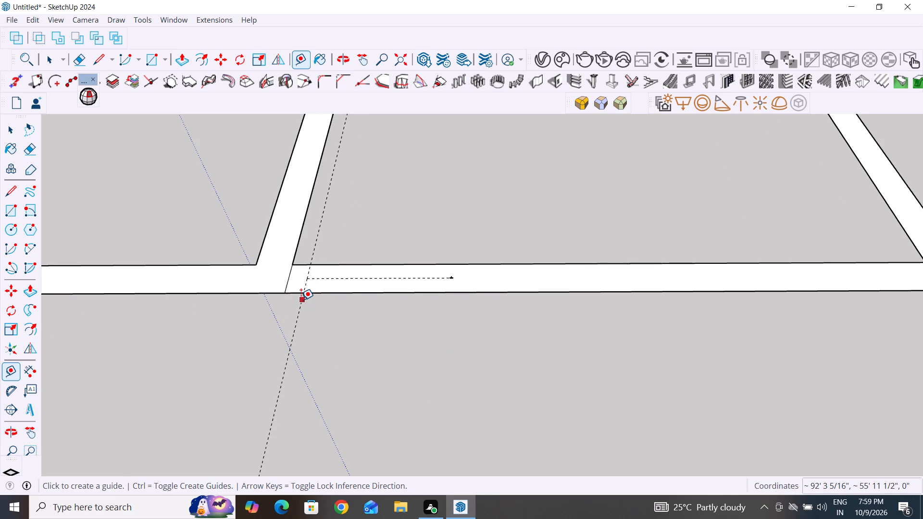
left_click(301, 300)
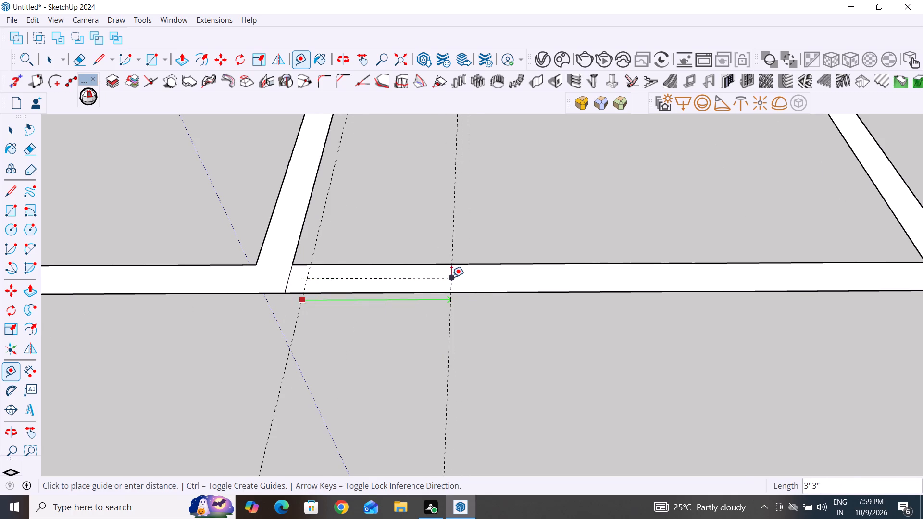
left_click(451, 277)
left_click(12, 132)
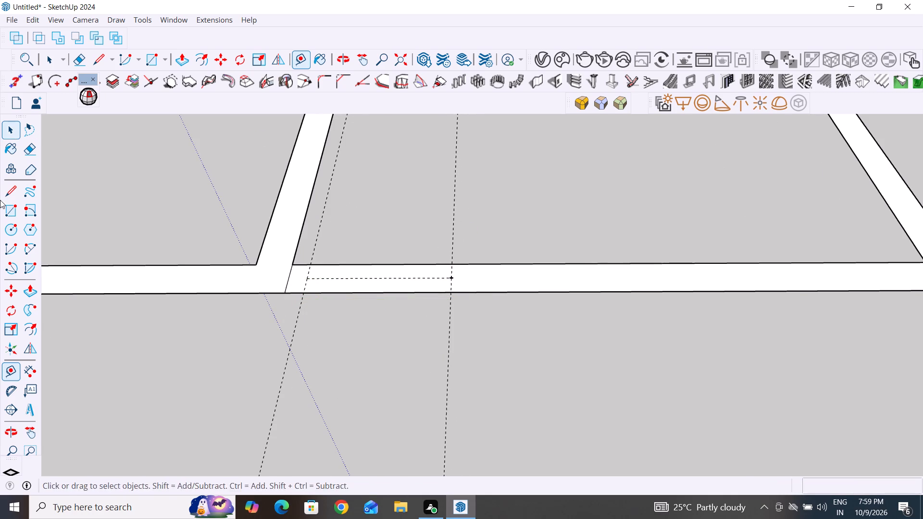
Draw two 10" lines across the largest room's outer wall along the two parallel guides to mark the opening.
left_click(17, 190)
scroll(295, 280, "up", 5)
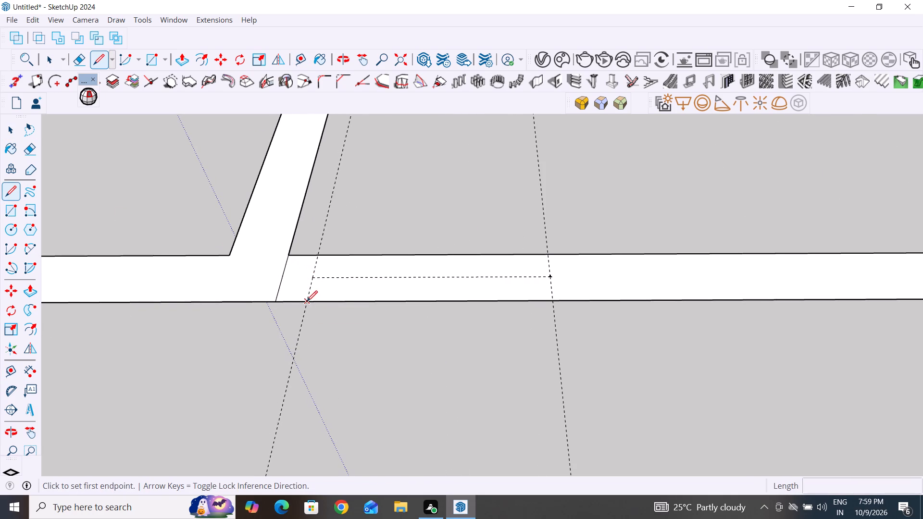
left_click(307, 301)
left_click(321, 254)
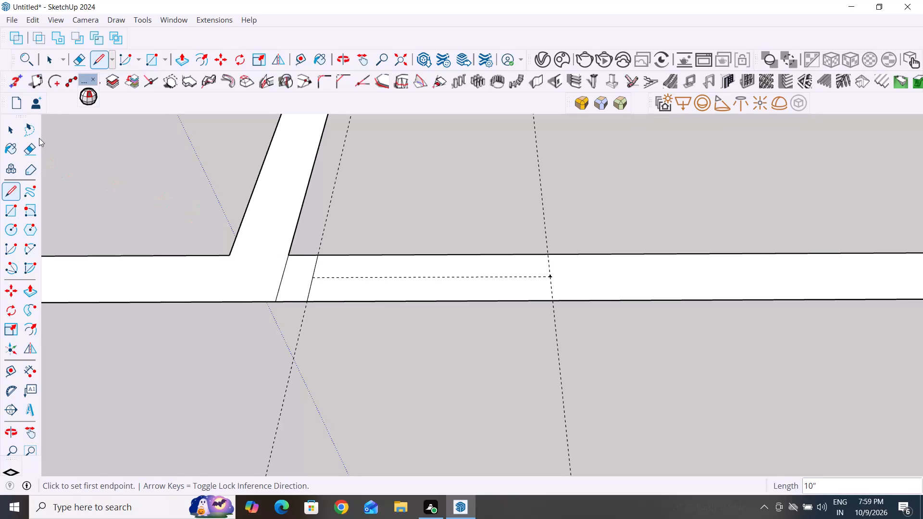
left_click(18, 130)
left_click(7, 190)
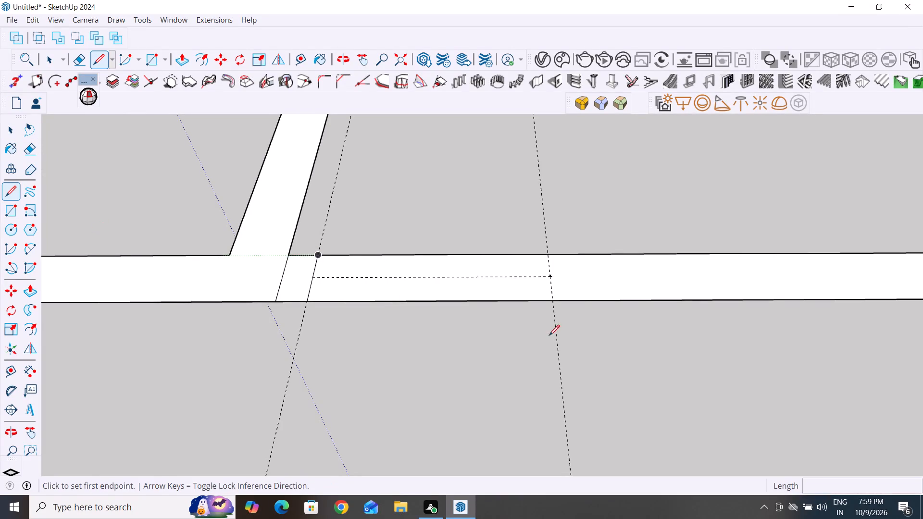
left_click(553, 303)
left_click(550, 257)
Erase the short reference line across the outer wall at the largest room's inner corner beside the long partition.
left_click(14, 130)
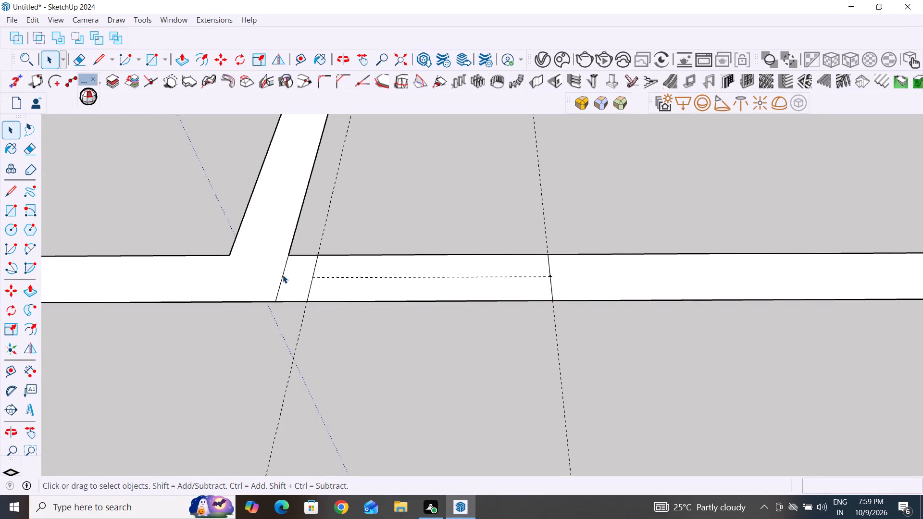
left_click(283, 275)
key("BackSpace")
key("Delete")
Delete all guides in the model.
left_click(37, 24)
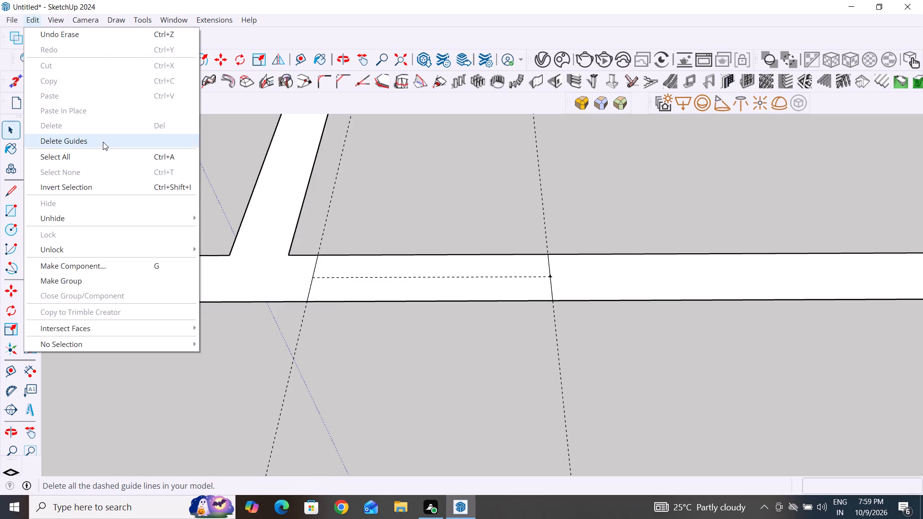
left_click(103, 142)
Draw a line across the long partition from the end room's inner corner, where the first cross partition separates it from the small middle room.
scroll(397, 312, "down", 5)
middle_click_drag(625, 326, 583, 396)
scroll(585, 393, "down", 5)
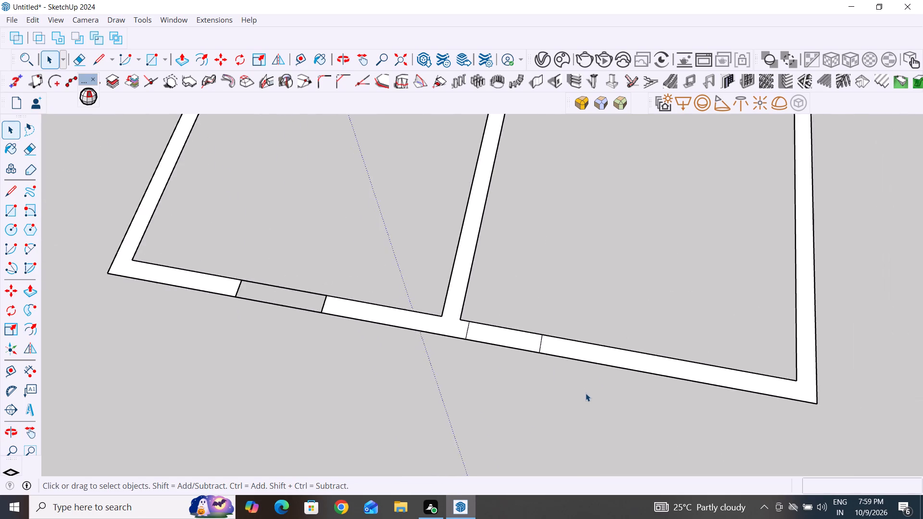
scroll(586, 393, "down", 16)
scroll(579, 190, "up", 3)
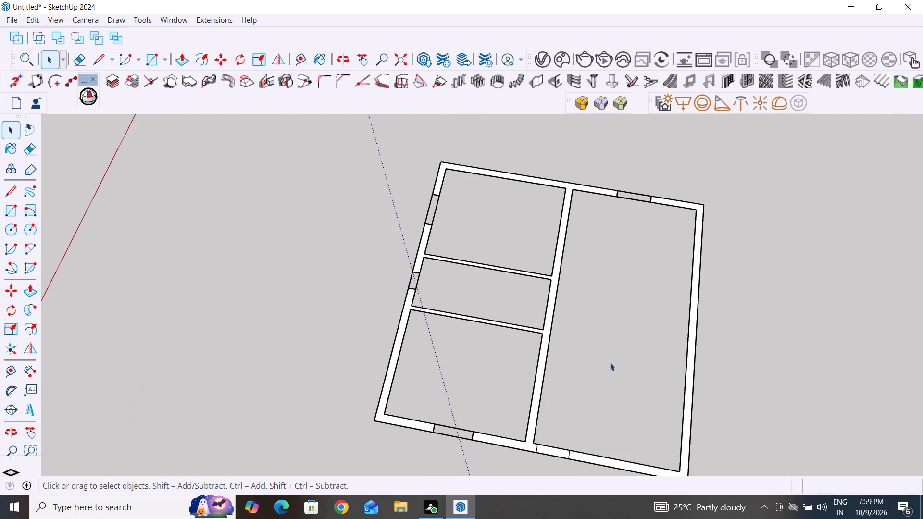
scroll(550, 290, "up", 4)
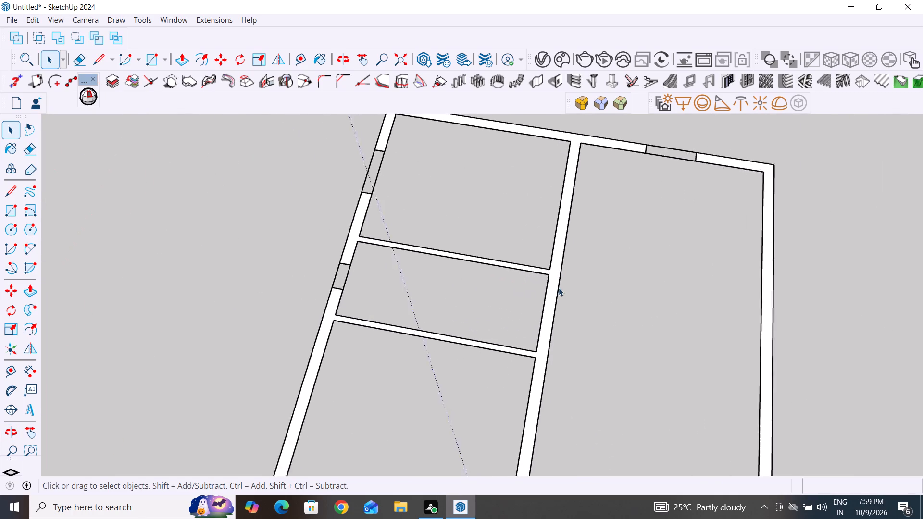
middle_click_drag(535, 290, 568, 305)
scroll(587, 234, "up", 5)
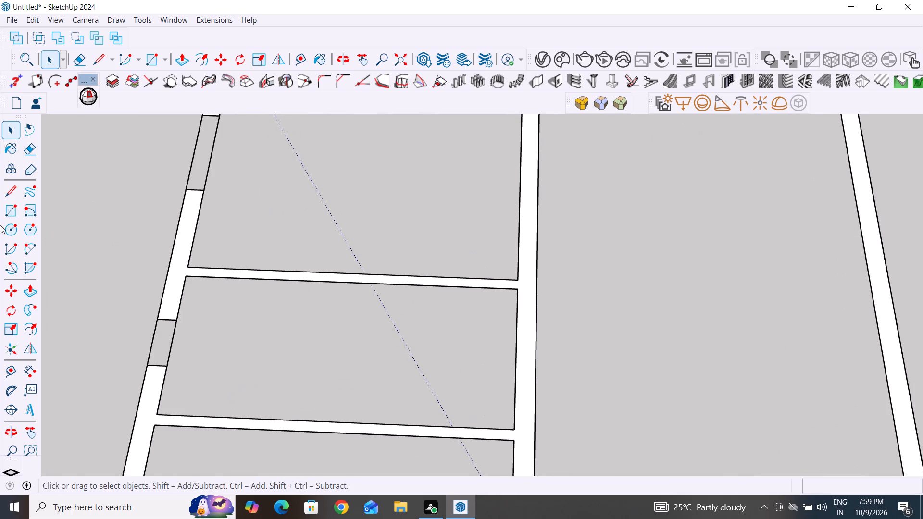
left_click(9, 190)
left_click(518, 282)
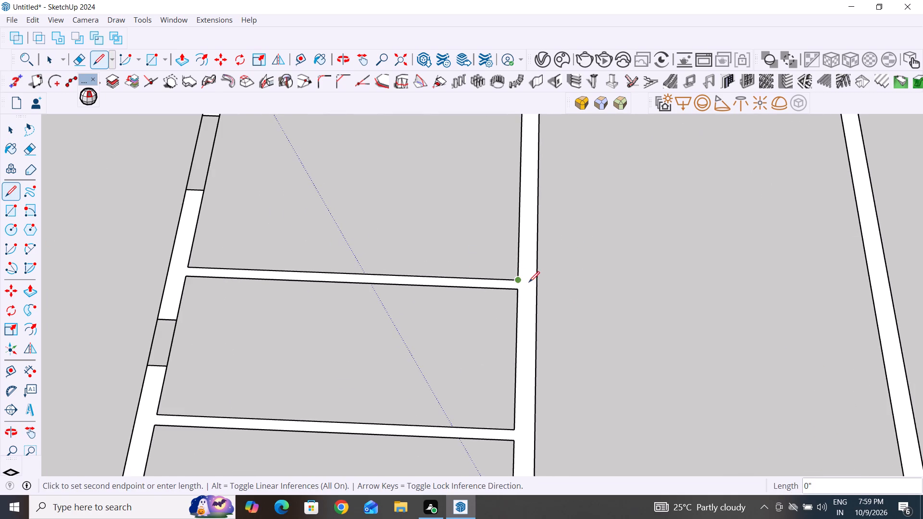
left_click(538, 282)
left_click(14, 124)
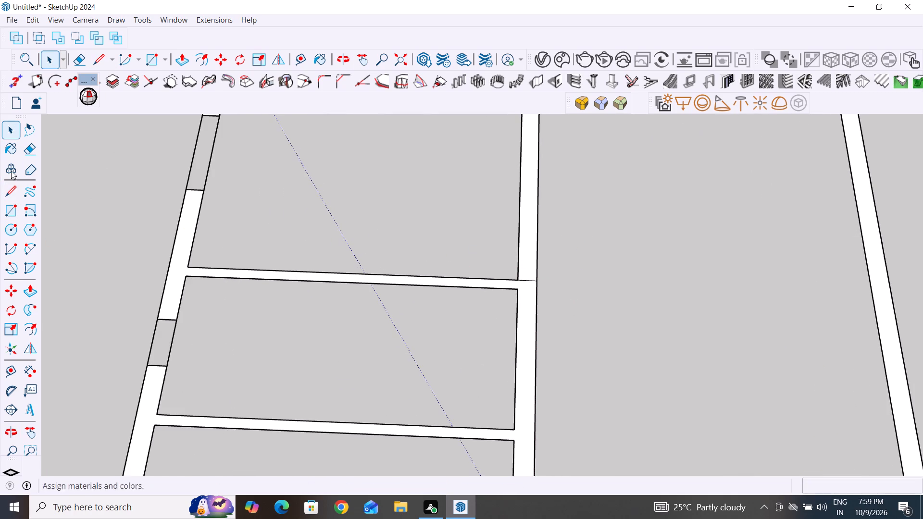
Place a parallel guide 5" from the new line across the long partition, on the end room's side.
left_click(11, 375)
scroll(526, 282, "up", 5)
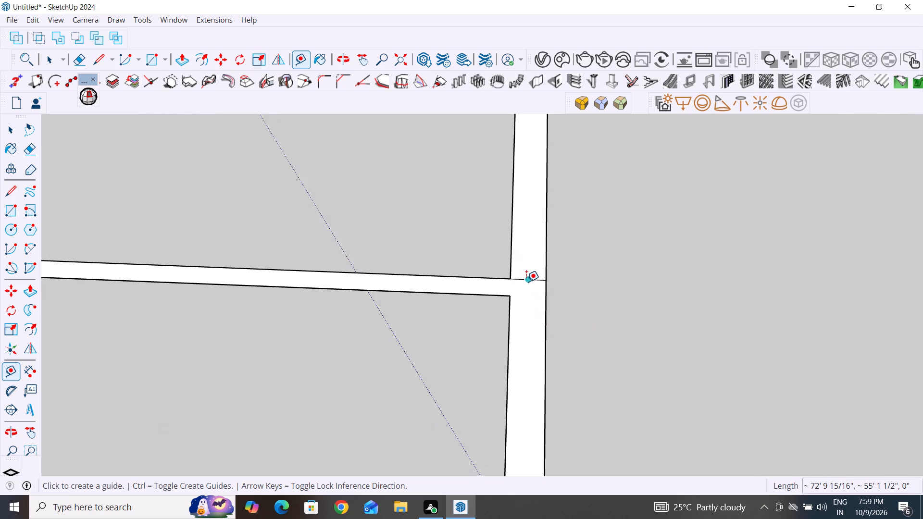
scroll(526, 282, "up", 3)
left_click(526, 277)
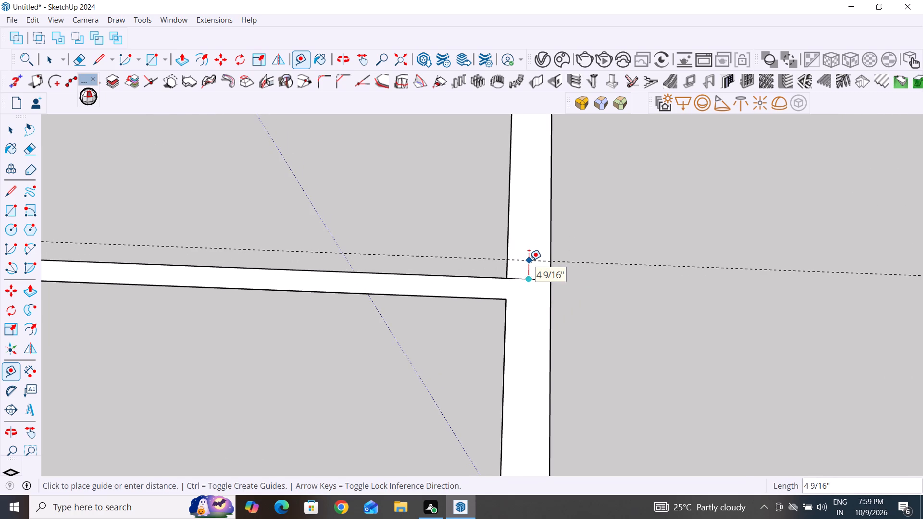
type("5\"")
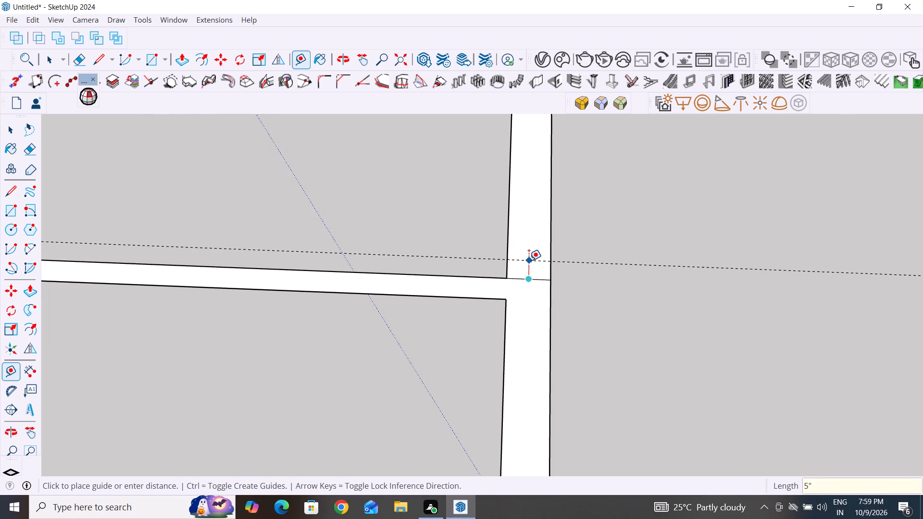
key("Return")
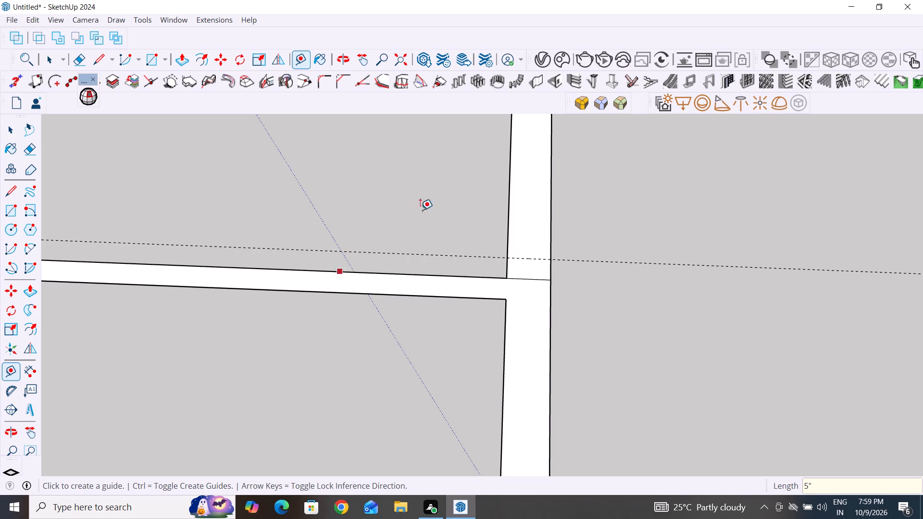
Place a second parallel guide across the long partition, 3'3" from the first guide and farther along the end room.
scroll(528, 255, "up", 3)
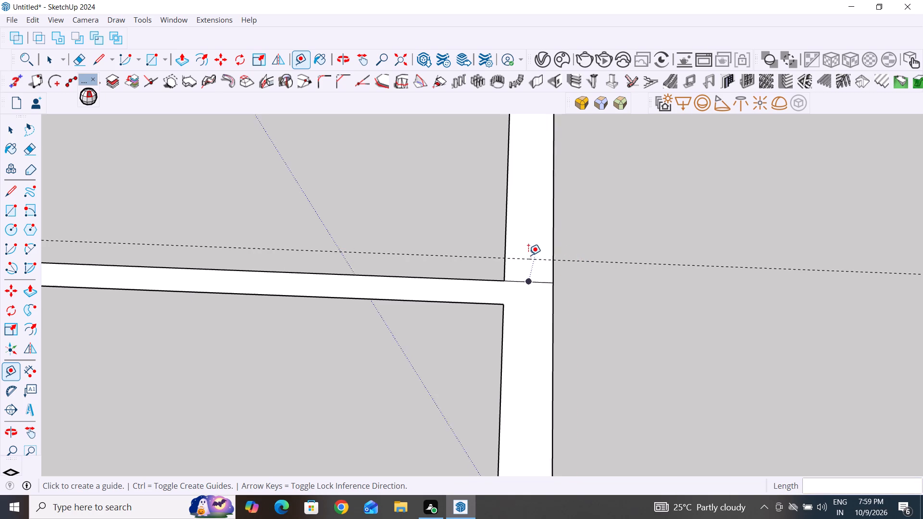
scroll(528, 255, "up", 9)
left_click(523, 267)
scroll(523, 267, "down", 7)
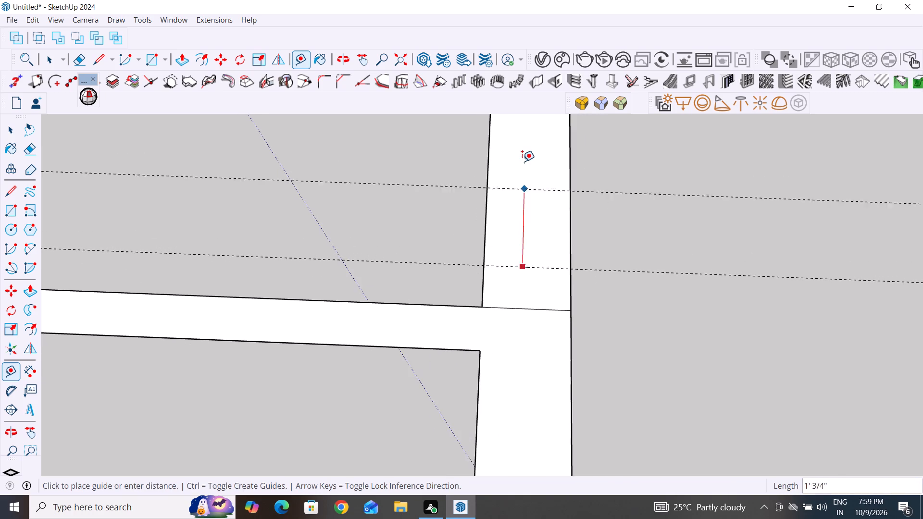
scroll(522, 161, "down", 19)
middle_click_drag(522, 167, 524, 235)
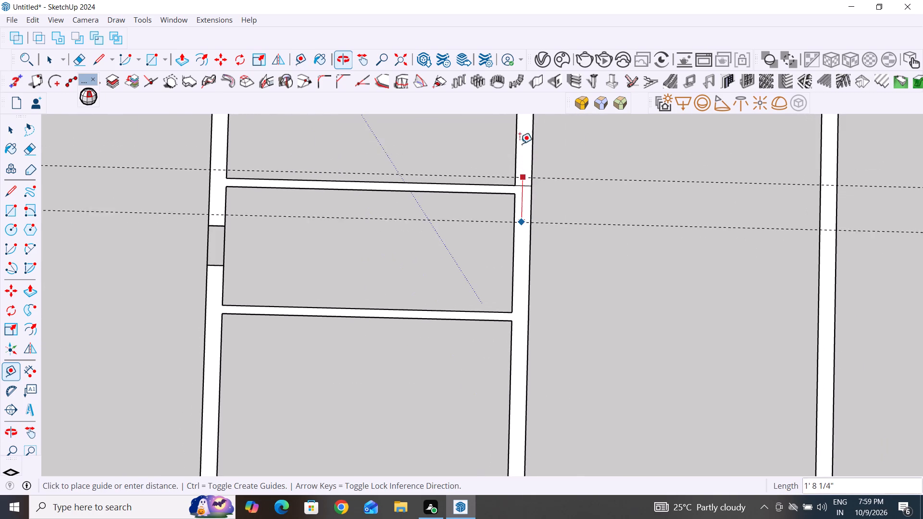
type("3'3\"")
key("Return")
Draw a line across the long partition along the guide nearest the first cross partition.
scroll(508, 181, "down", 3)
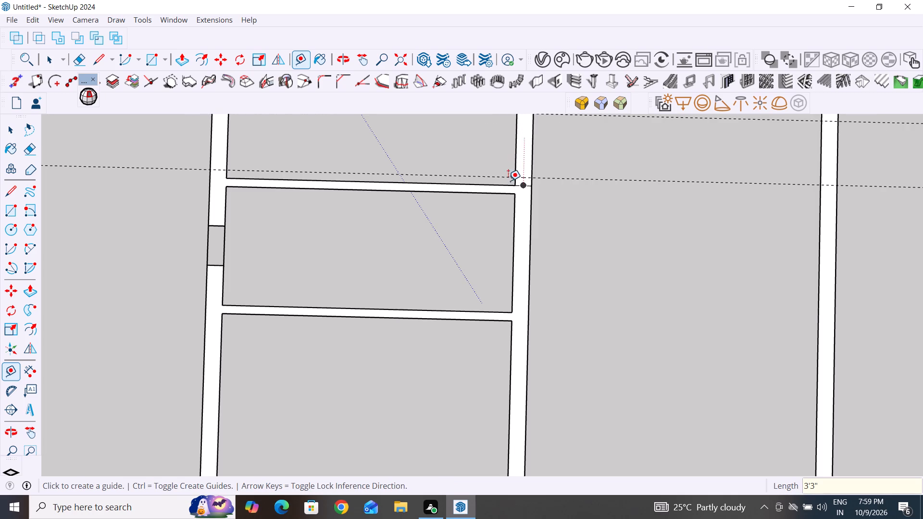
scroll(508, 181, "down", 3)
middle_click_drag(633, 315, 316, 132)
scroll(640, 279, "up", 11)
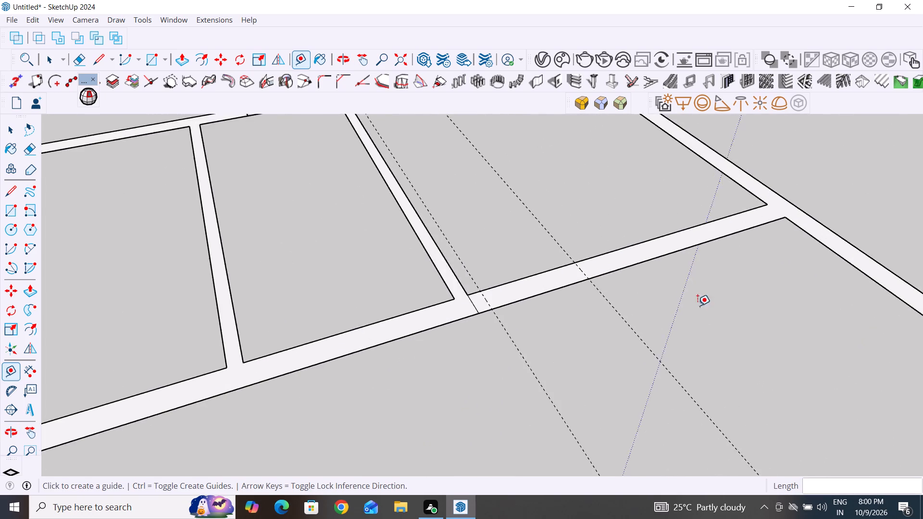
middle_click_drag(699, 311, 502, 298)
left_click(12, 187)
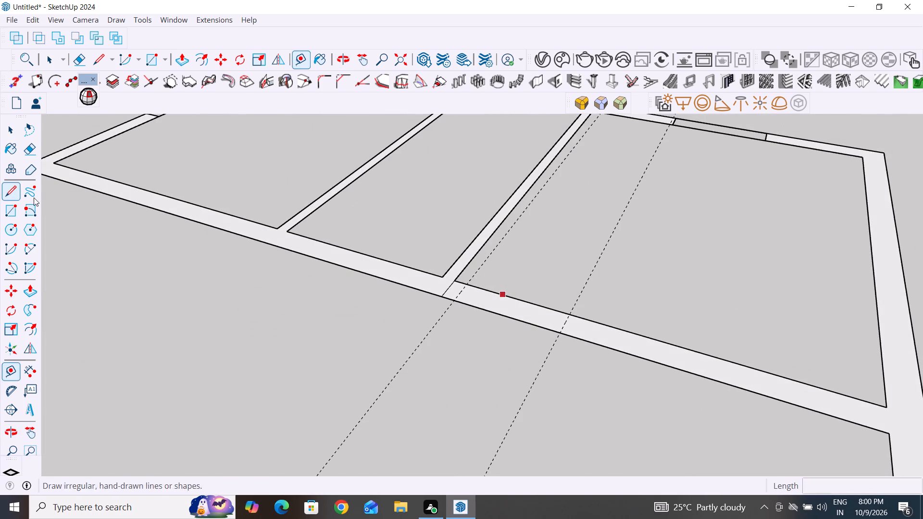
scroll(501, 308, "up", 10)
left_click(438, 307)
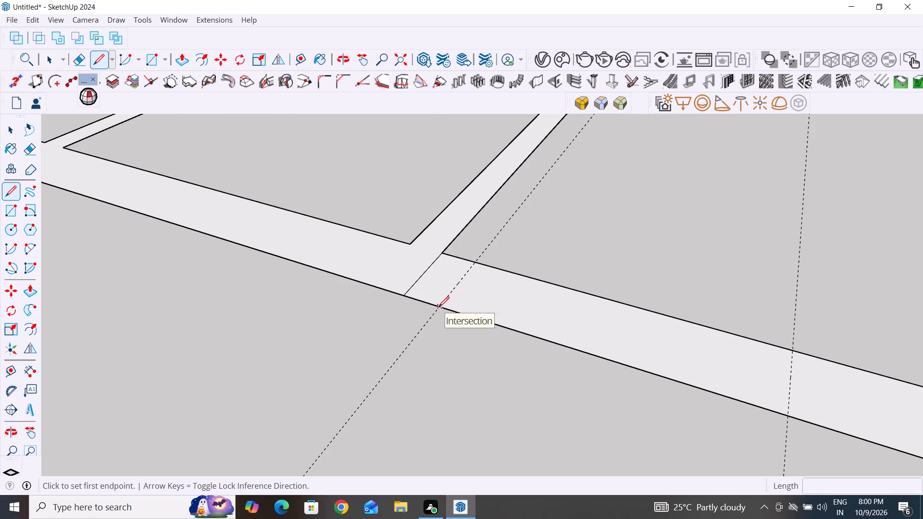
left_click(478, 263)
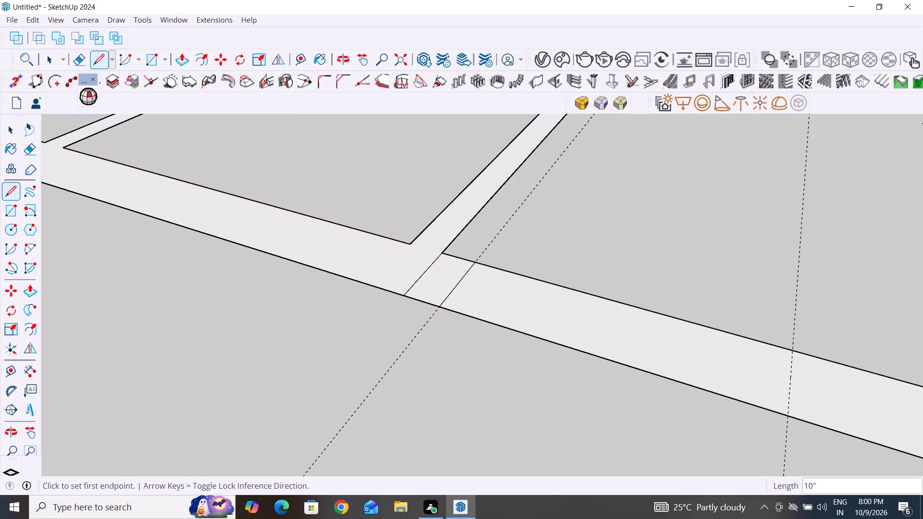
Draw a second line across the long partition along the farther guide to close the 3'3" opening.
left_click(12, 191)
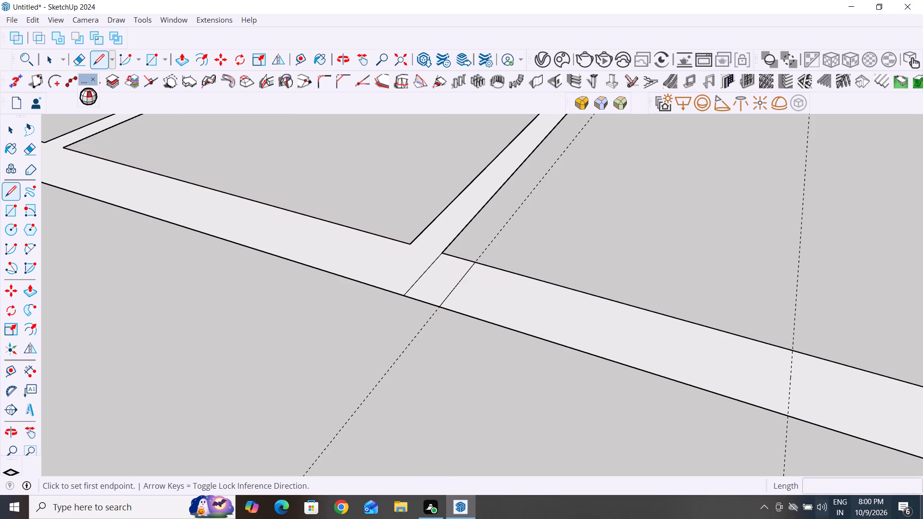
scroll(752, 391, "down", 6)
middle_click_drag(634, 389, 448, 334)
scroll(551, 255, "down", 6)
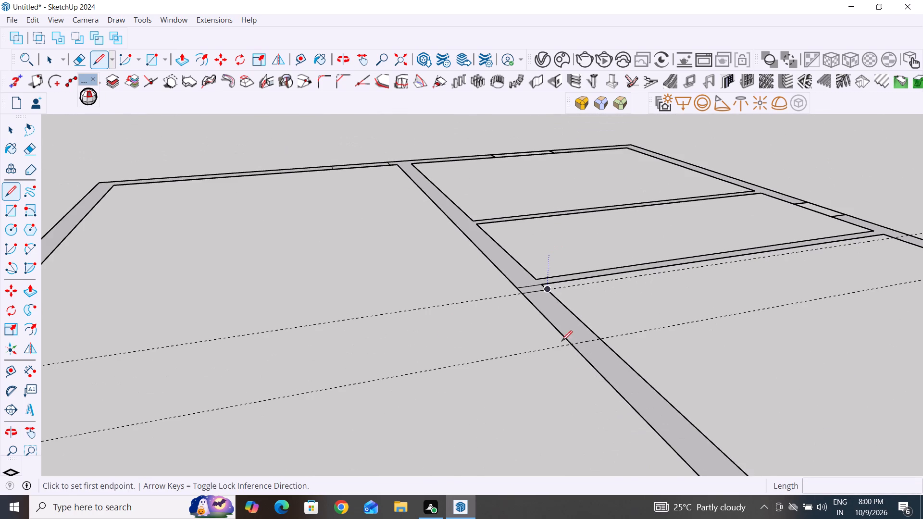
scroll(582, 382, "up", 10)
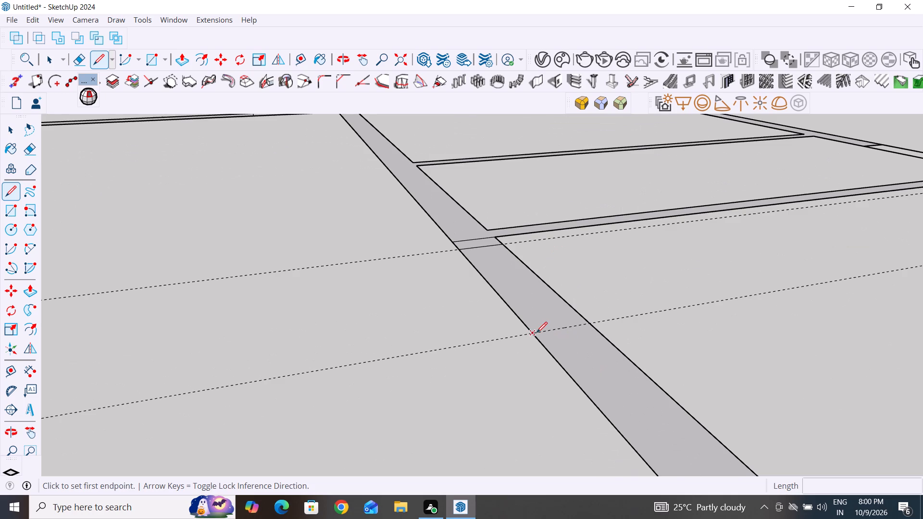
left_click(536, 333)
left_click(589, 323)
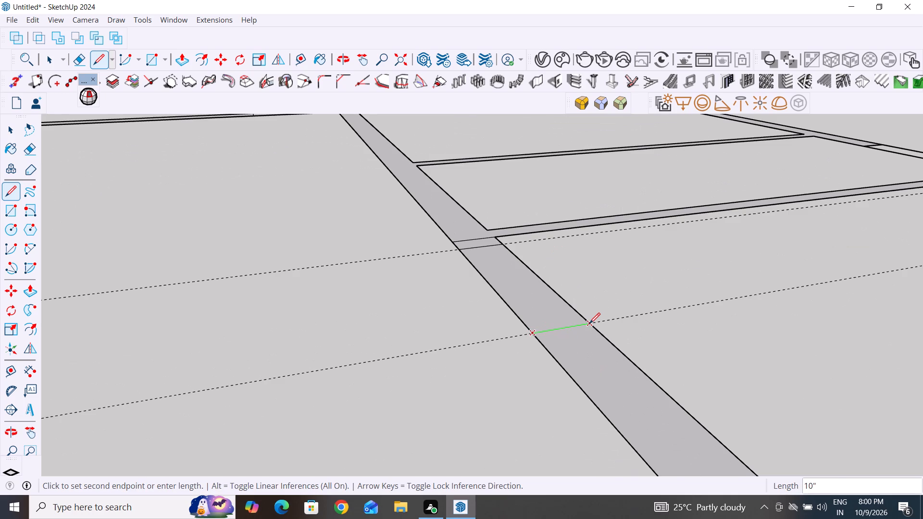
Delete all guides in the model.
left_click(9, 127)
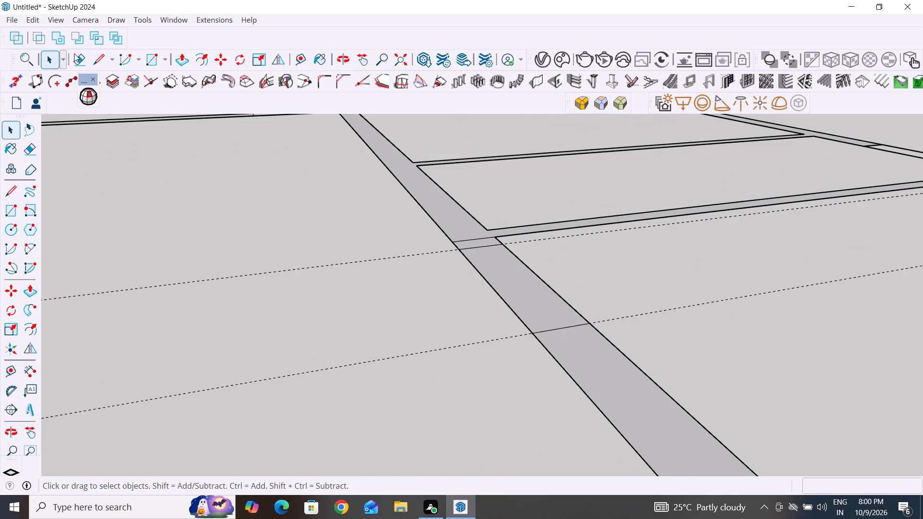
left_click(37, 21)
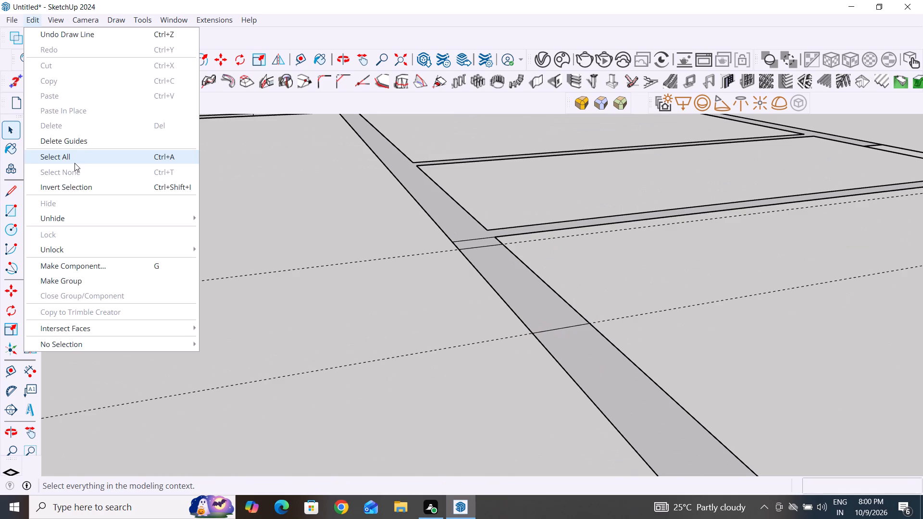
left_click(92, 144)
Delete the helper line across the long partition at the first cross partition's corner.
scroll(323, 318, "down", 5)
middle_click_drag(359, 332, 323, 318)
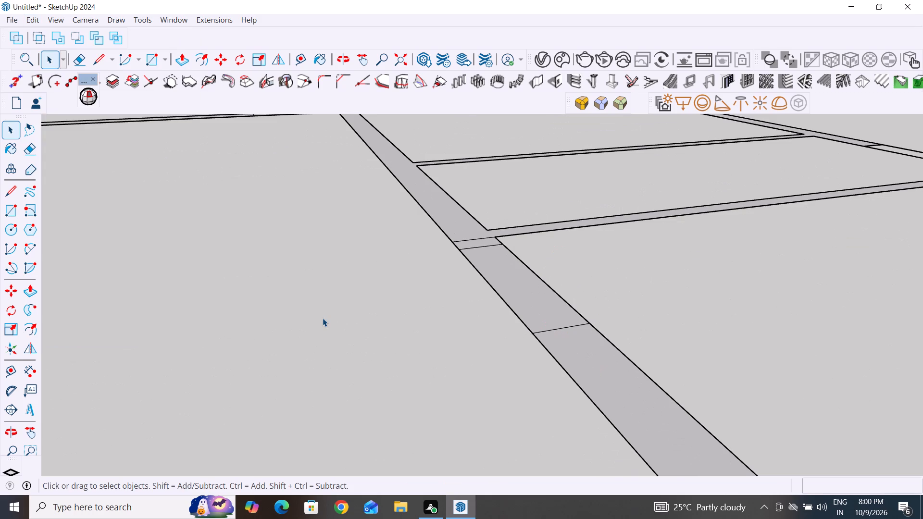
middle_click_drag(323, 318, 577, 444)
left_click(483, 283)
key("Delete")
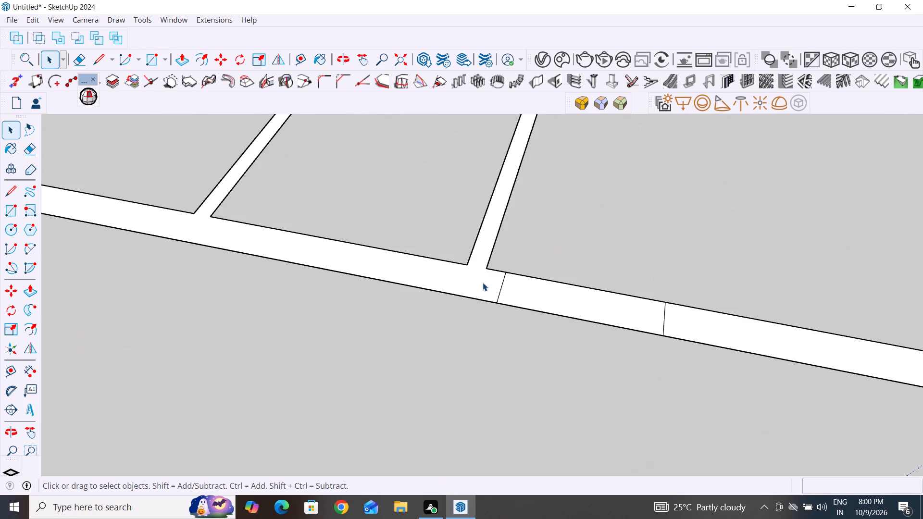
Delete the faces of the joined partitions and outer walls, the large room's outer-wall opening beside the long partition, and the large room's remaining outer wall.
scroll(480, 348, "down", 18)
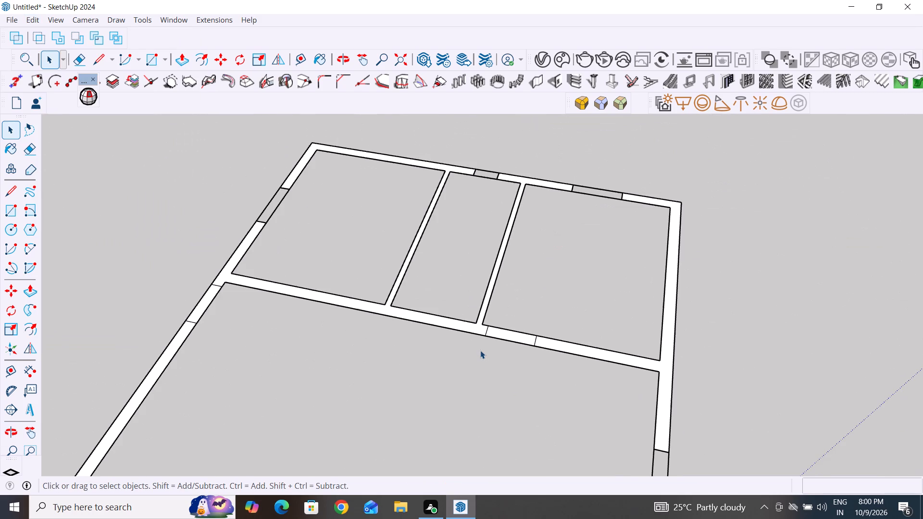
scroll(480, 350, "down", 4)
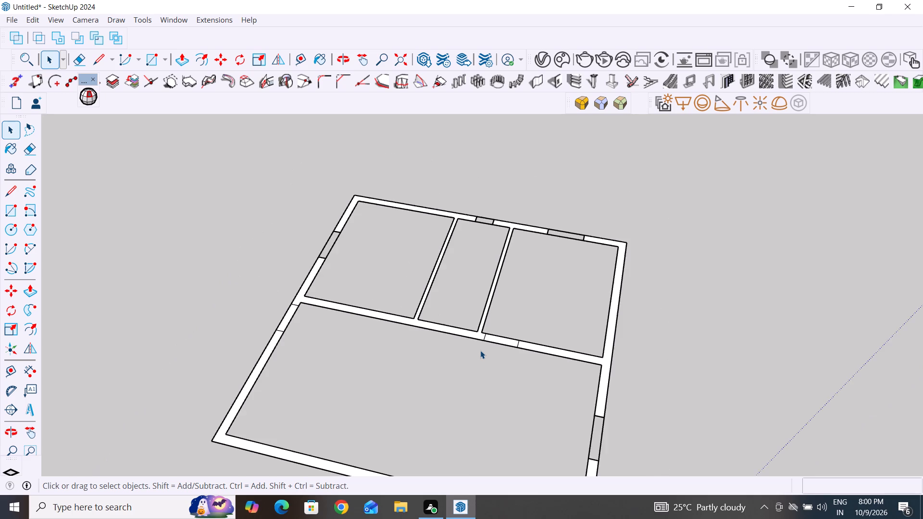
scroll(398, 326, "down", 5)
middle_click_drag(426, 350, 525, 373)
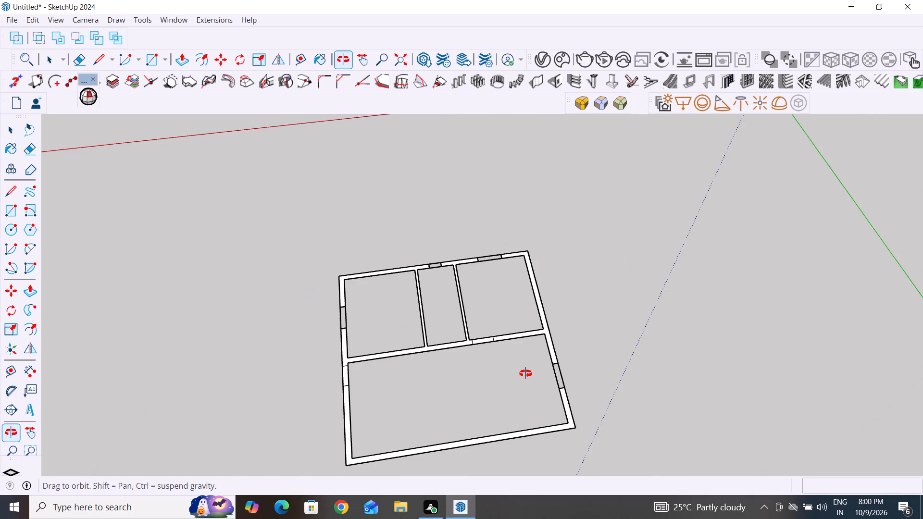
middle_click_drag(525, 373, 801, 323)
scroll(375, 221, "down", 6)
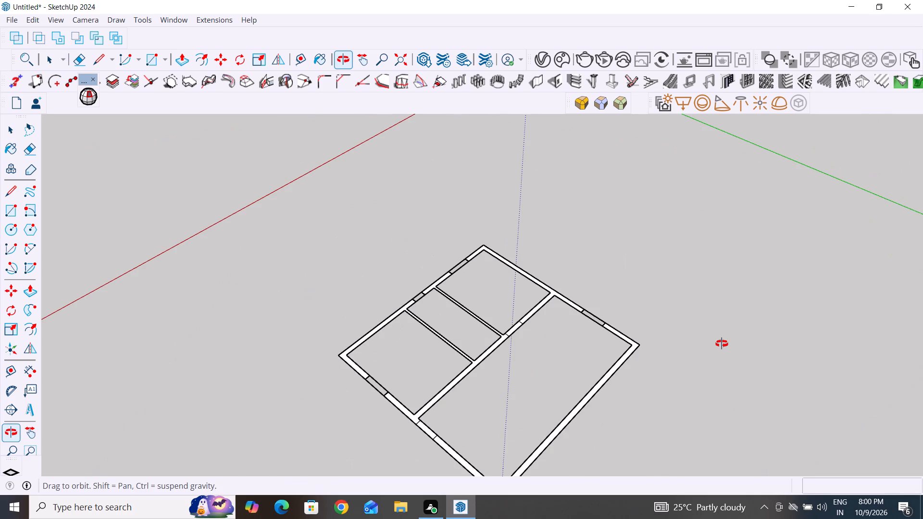
middle_click_drag(380, 383, 448, 434)
scroll(552, 350, "up", 8)
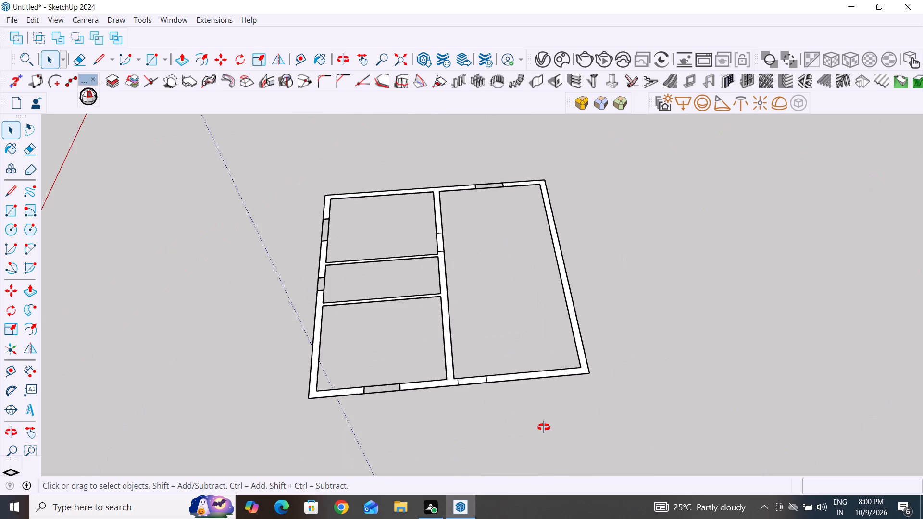
scroll(544, 427, "up", 2)
middle_click_drag(562, 397, 544, 427)
scroll(544, 427, "up", 1)
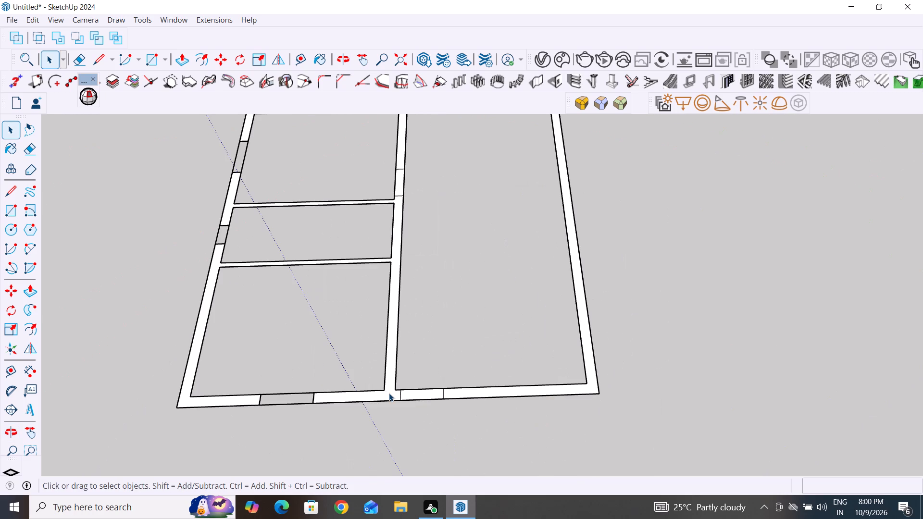
left_click(389, 393)
key("Delete")
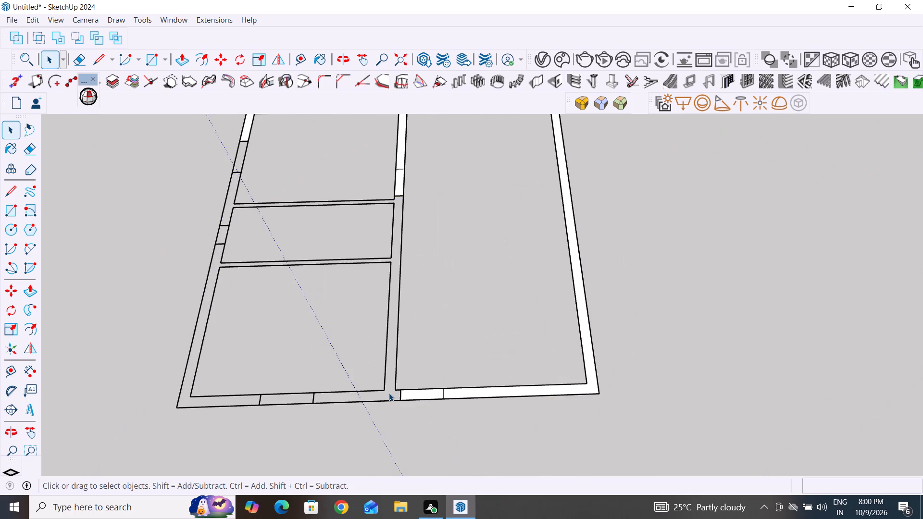
left_click(414, 394)
key("Delete")
left_click(458, 394)
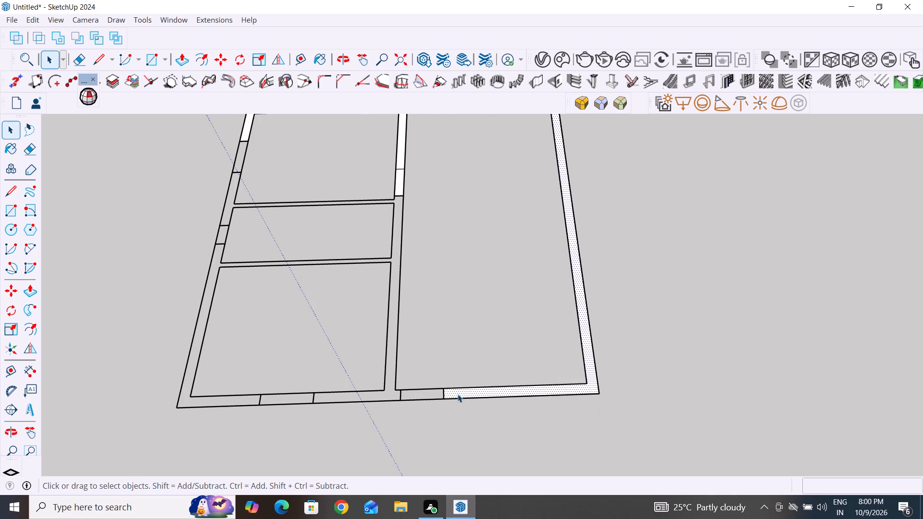
key("Delete")
Delete the 3'3" opening's face in the long partition and the remaining wall face around the end room, leaving only edges.
scroll(458, 394, "down", 3)
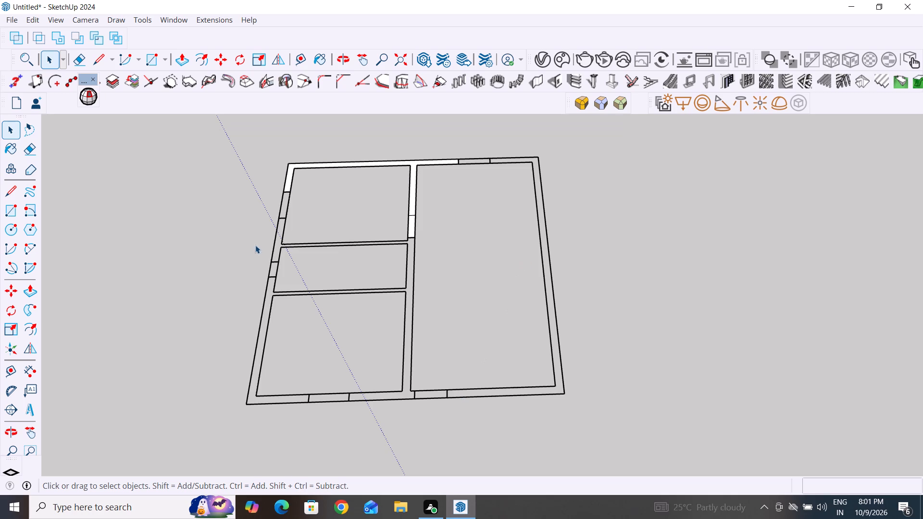
scroll(376, 128, "up", 4)
left_click(432, 280)
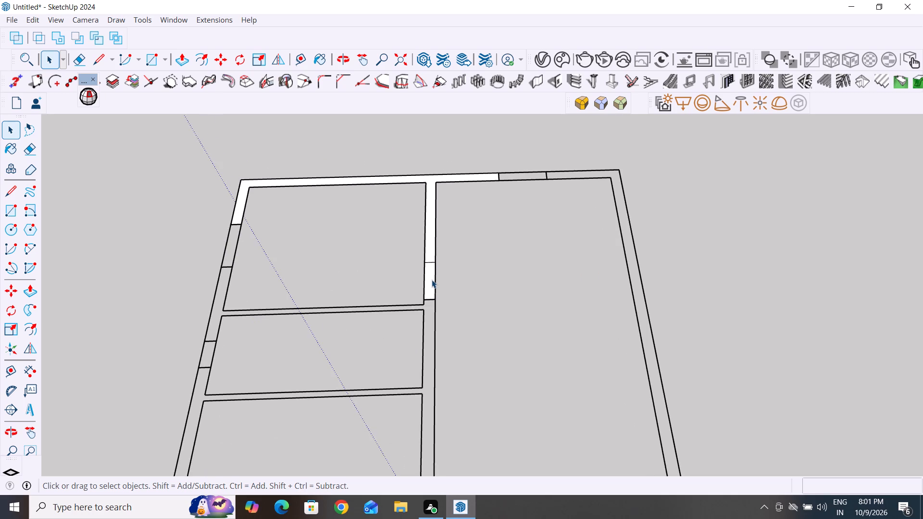
key("Delete")
left_click(428, 229)
key("Delete")
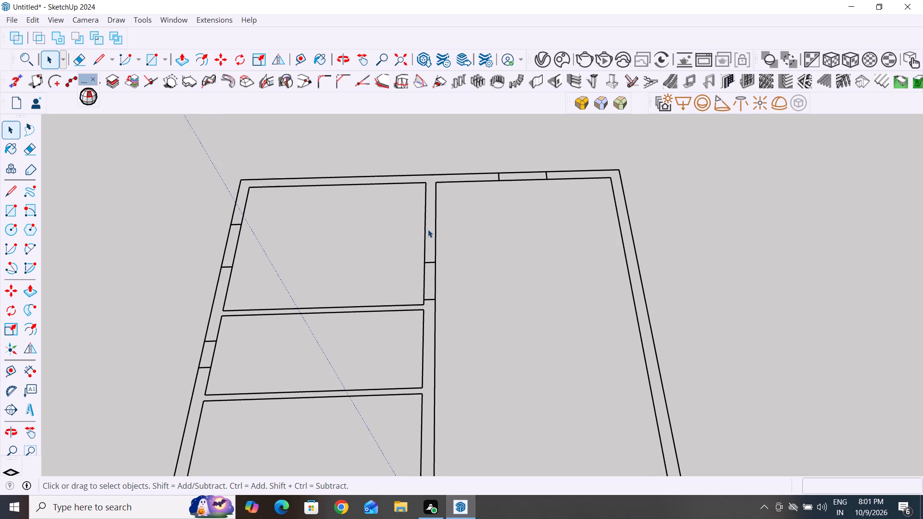
Make a group of all the floor plan's wall and opening lines.
scroll(397, 206, "down", 7)
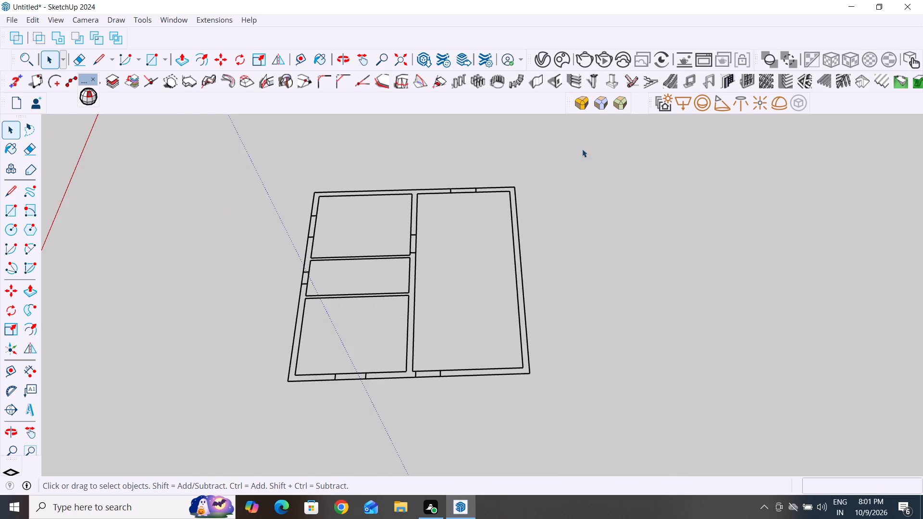
left_click_drag(594, 142, 198, 437)
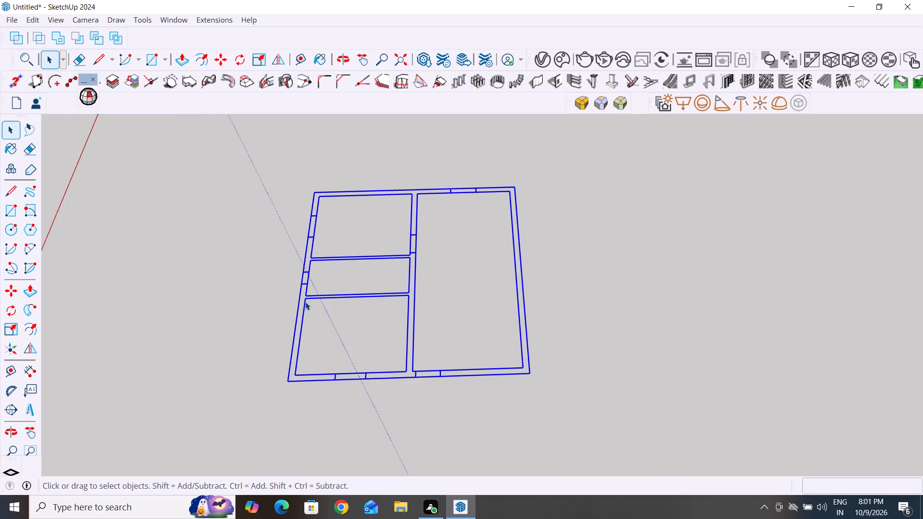
right_click(305, 300)
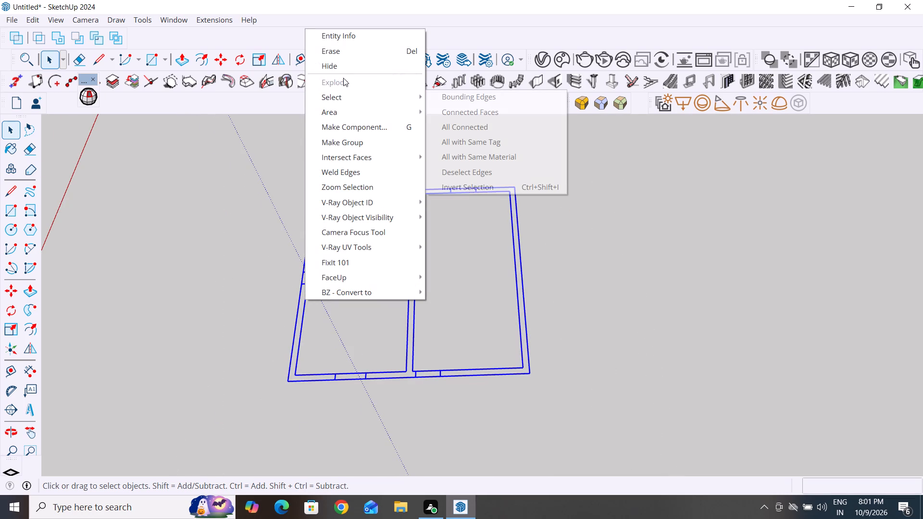
left_click(343, 143)
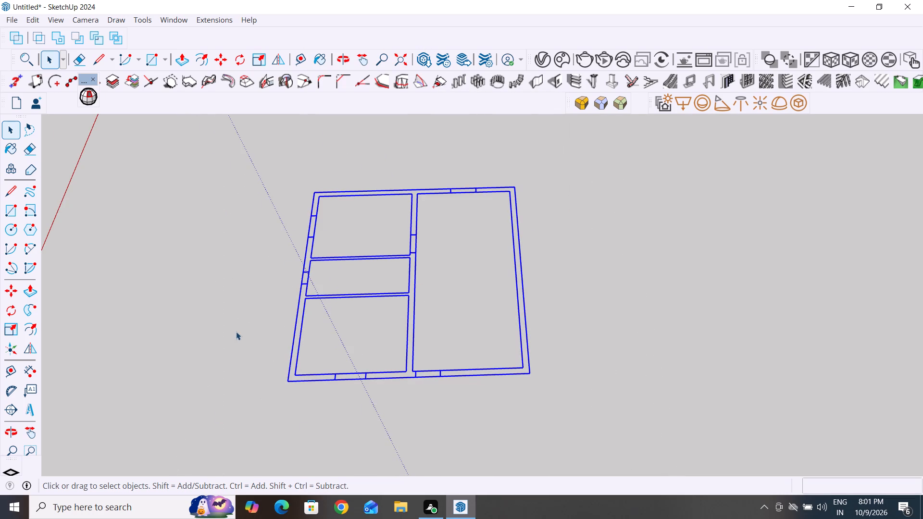
Copy the floor plan group from its outer corner to a spot about 52' away, beyond the large room.
scroll(234, 335, "down", 5)
left_click_drag(470, 202, 196, 434)
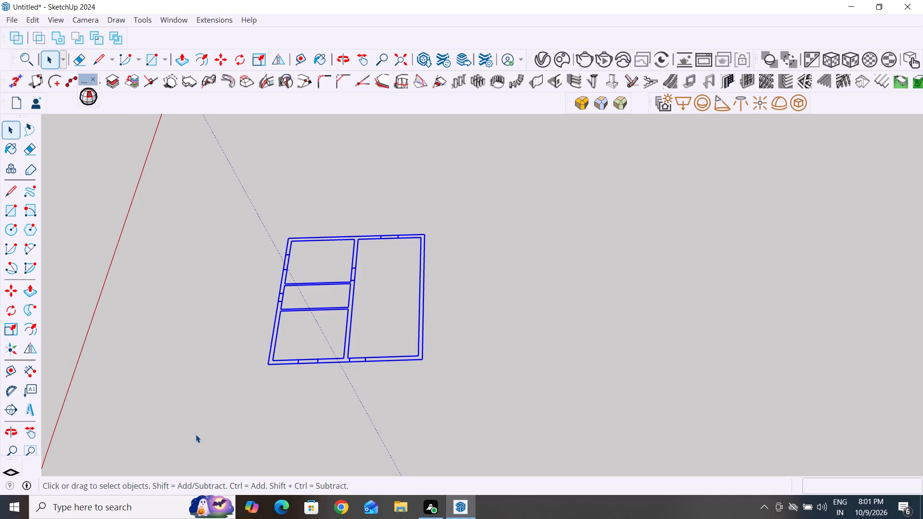
key("m")
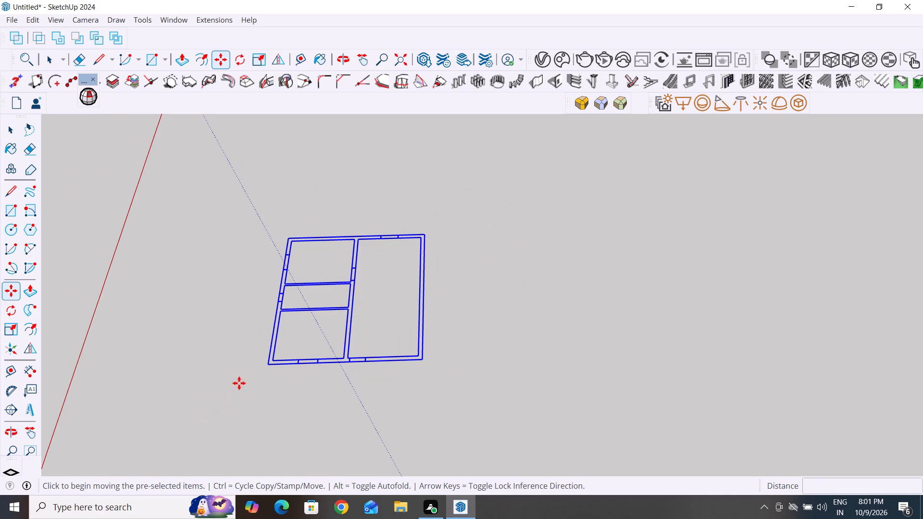
key("m")
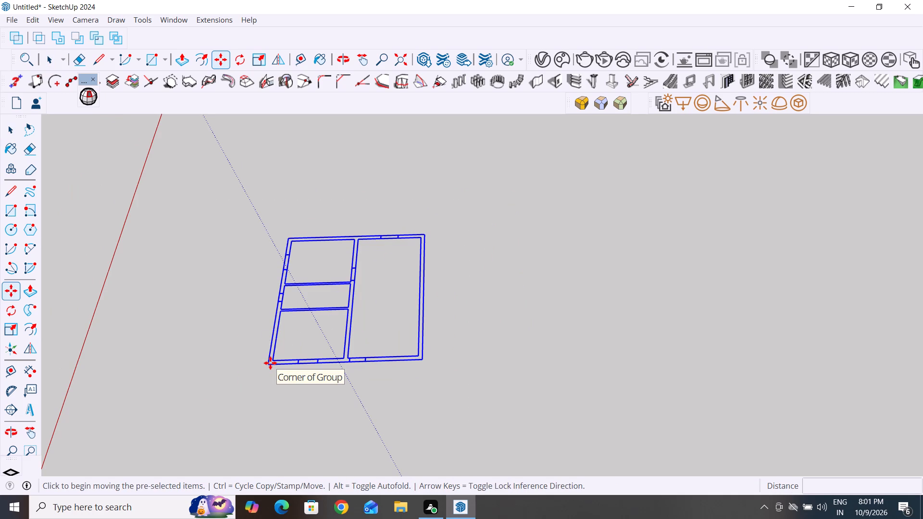
left_click(270, 363, "ctrl")
left_click(522, 353)
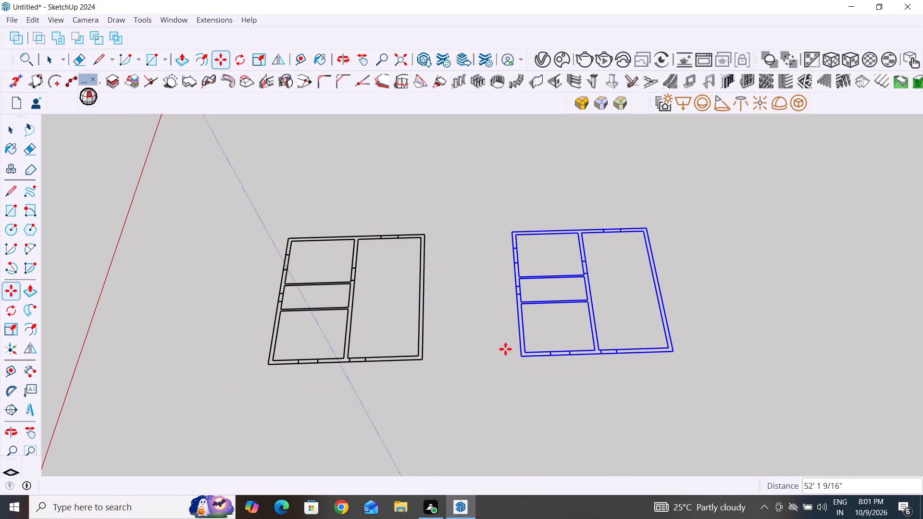
Float the FaceUp tools over the upper part of the drawing area.
left_click(17, 128)
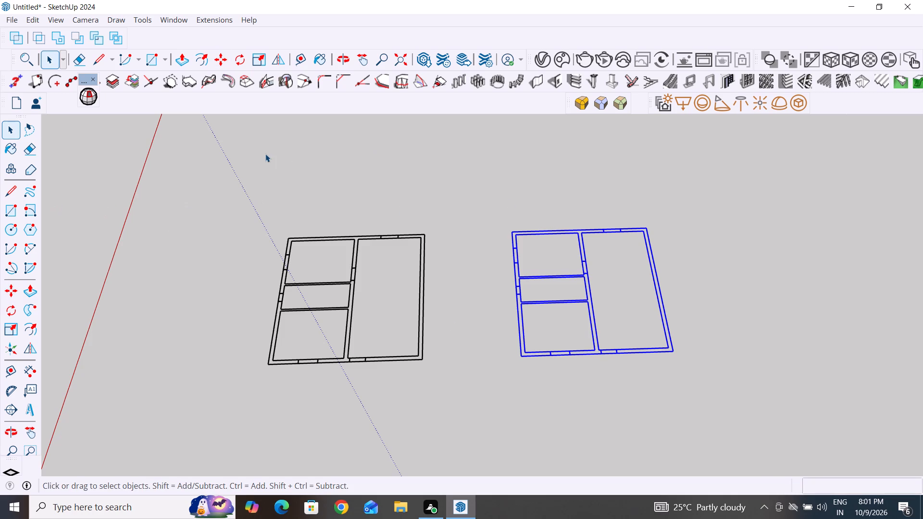
scroll(265, 154, "down", 2)
middle_click_drag(454, 371, 448, 327)
left_click_drag(12, 459, 25, 458)
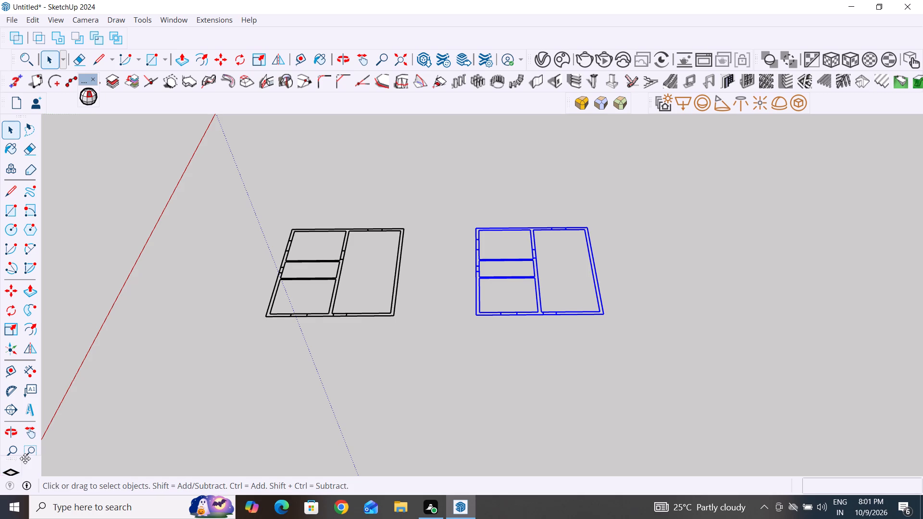
left_click_drag(25, 458, 162, 104)
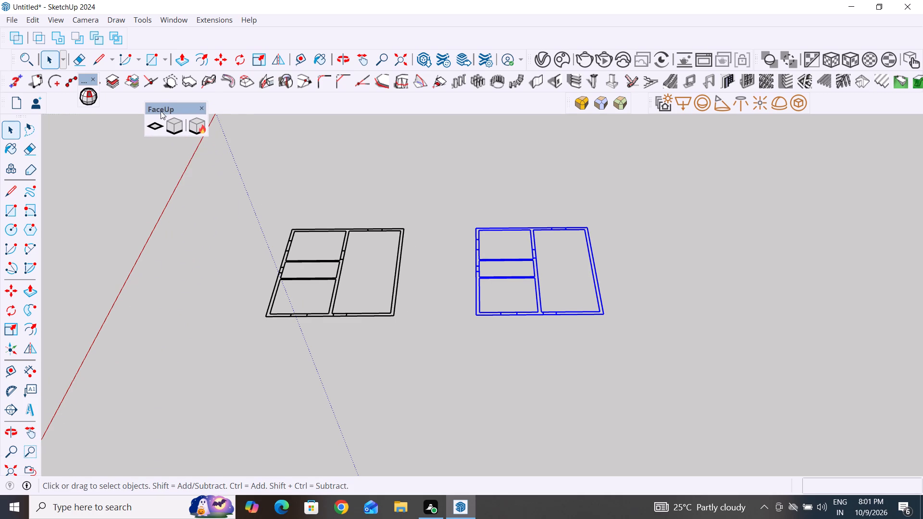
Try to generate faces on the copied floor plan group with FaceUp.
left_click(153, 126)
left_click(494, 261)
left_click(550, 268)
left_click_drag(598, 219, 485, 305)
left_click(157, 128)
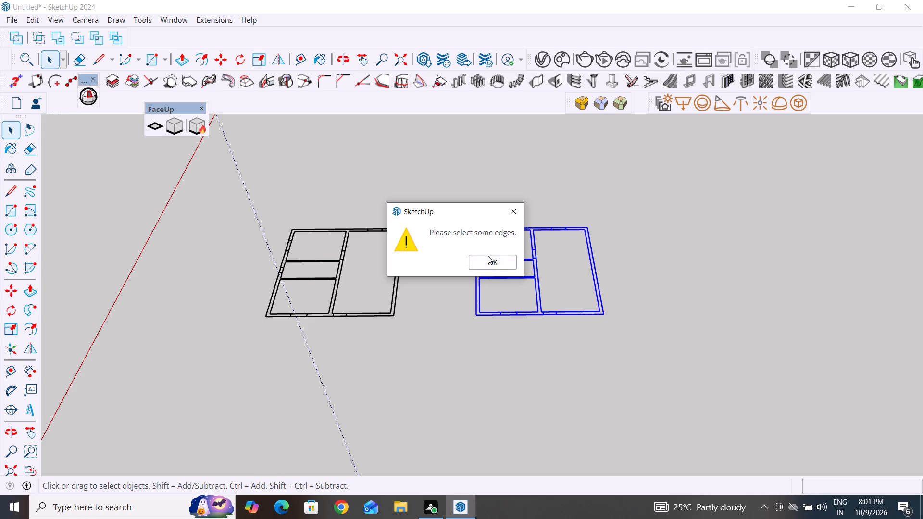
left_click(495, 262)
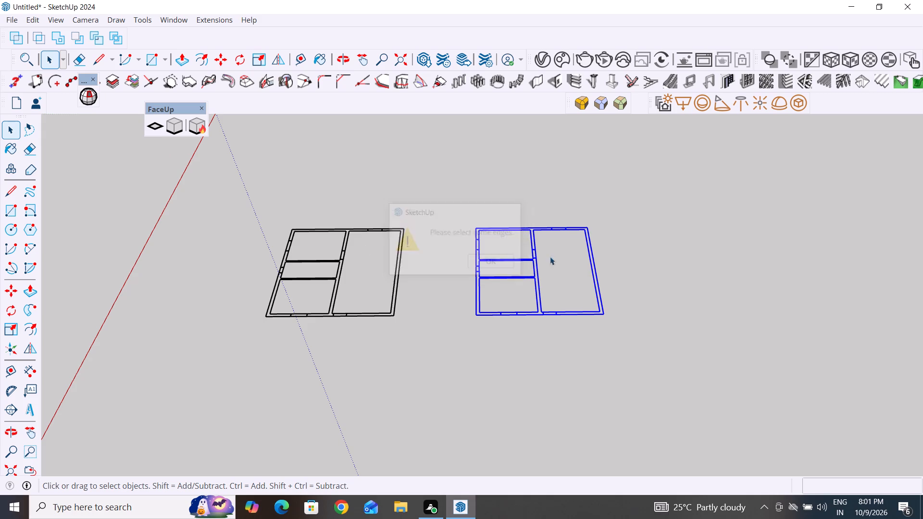
Explode the copied floor plan group and generate faces from its edges with FaceUp.
left_click_drag(677, 196, 467, 336)
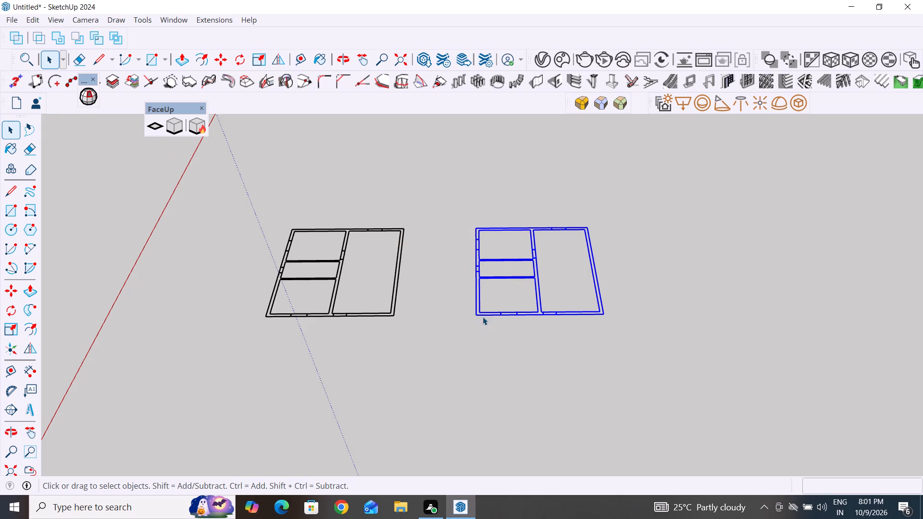
right_click(486, 312)
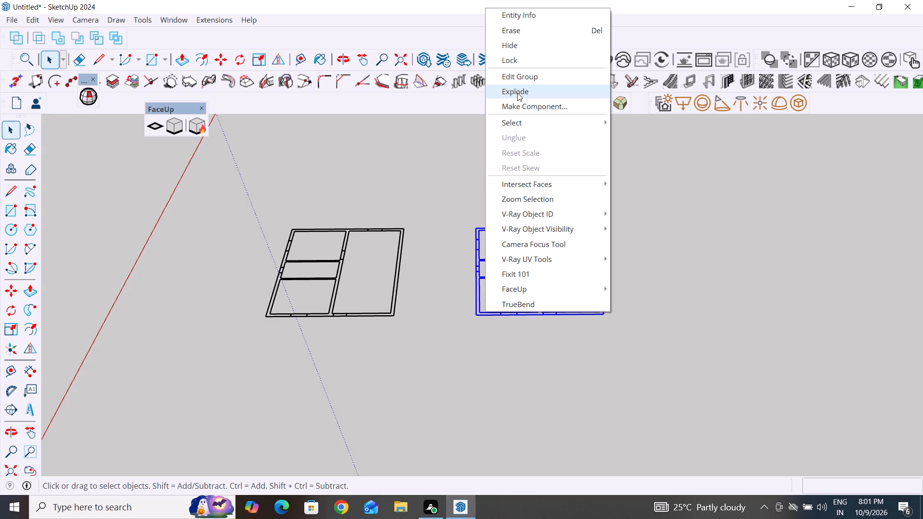
left_click(517, 93)
left_click(156, 131)
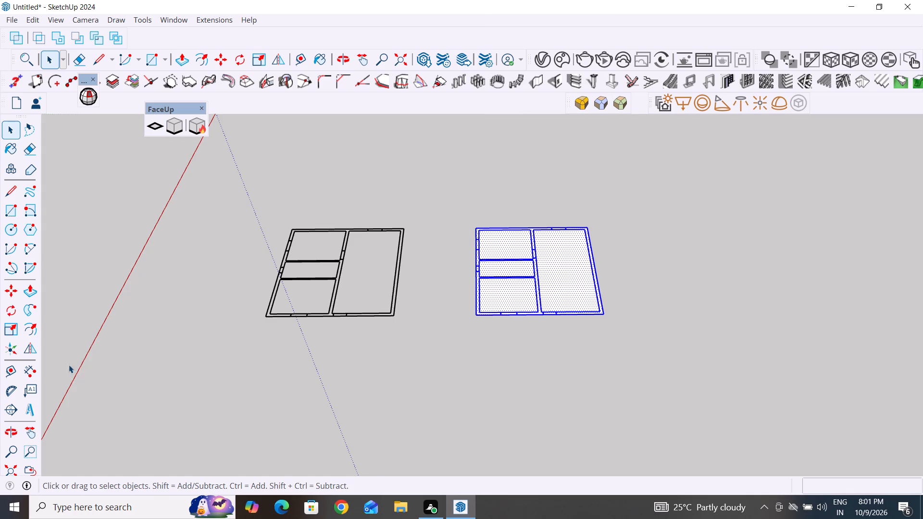
Delete the floor faces of the large room and the three smaller rooms in the copied plan, leaving only the wall faces.
scroll(289, 432, "down", 4)
middle_click_drag(431, 402, 422, 445)
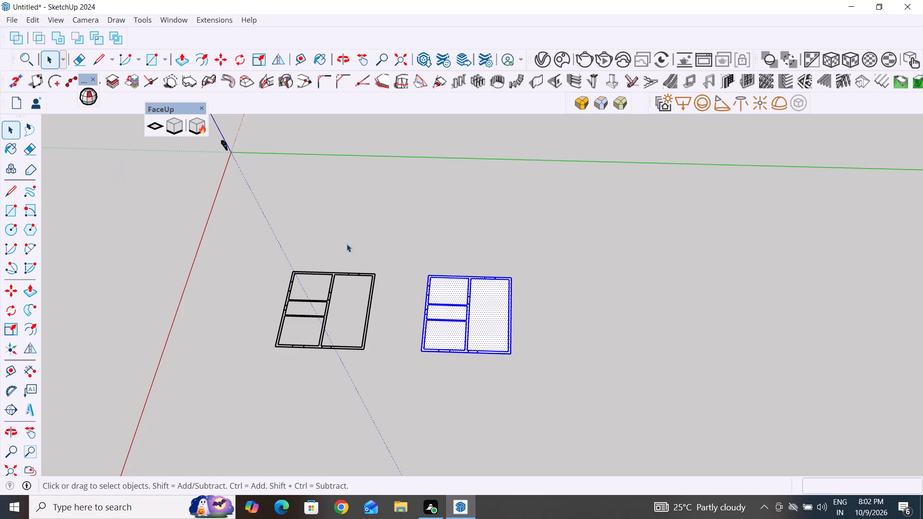
left_click(392, 227)
scroll(611, 331, "up", 5)
left_click(396, 286)
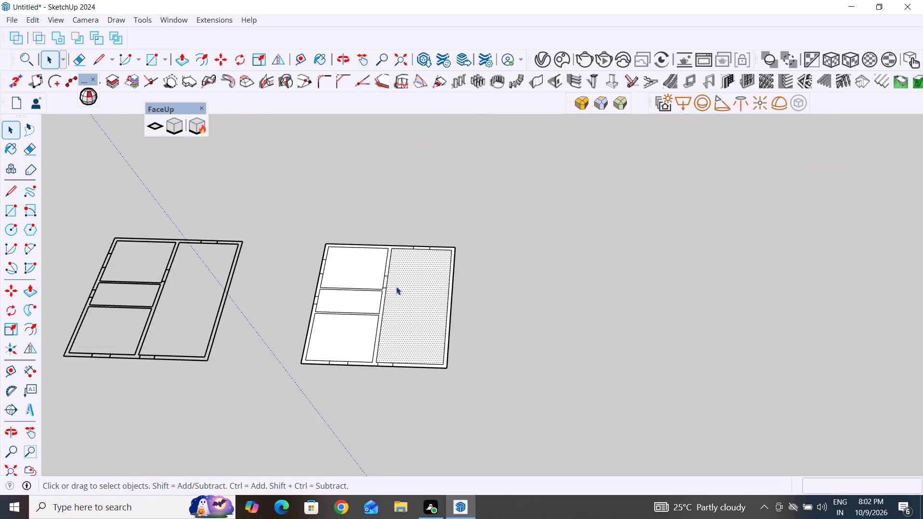
key("Delete")
left_click(330, 331)
key("Delete")
left_click(341, 298)
key("Delete")
left_click(353, 271)
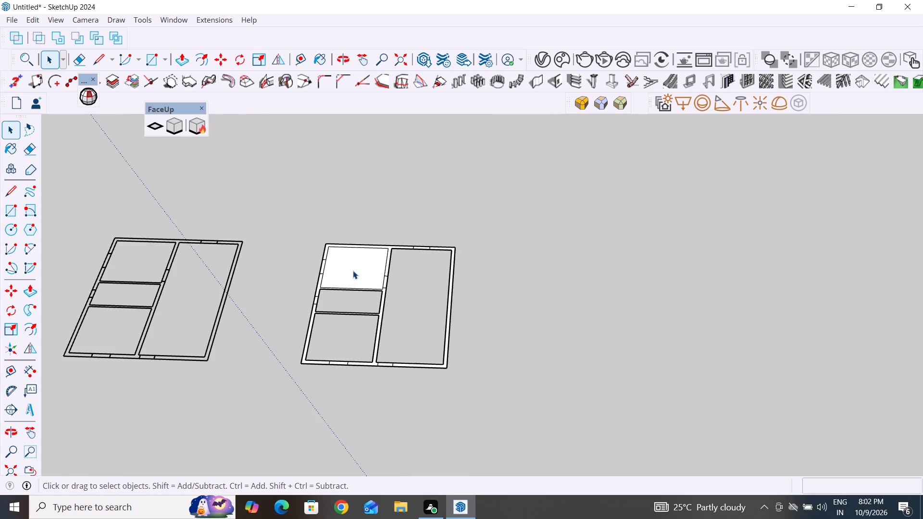
key("Delete")
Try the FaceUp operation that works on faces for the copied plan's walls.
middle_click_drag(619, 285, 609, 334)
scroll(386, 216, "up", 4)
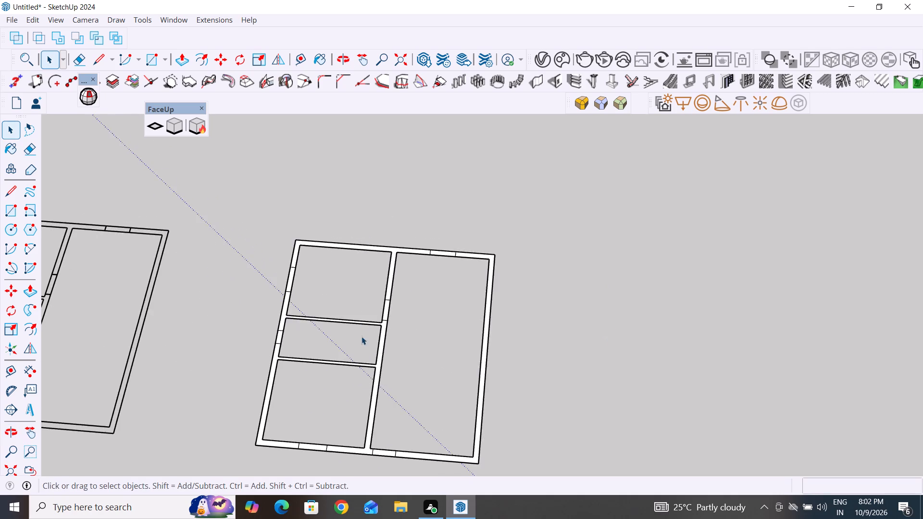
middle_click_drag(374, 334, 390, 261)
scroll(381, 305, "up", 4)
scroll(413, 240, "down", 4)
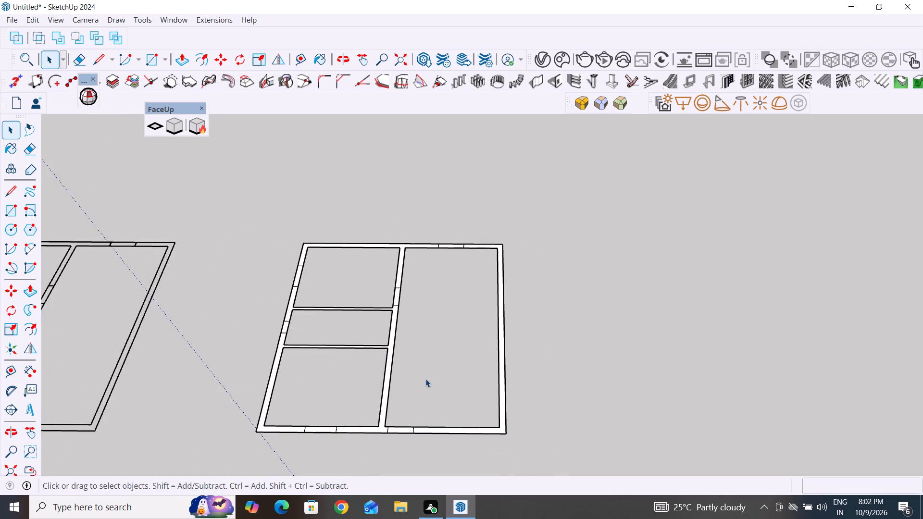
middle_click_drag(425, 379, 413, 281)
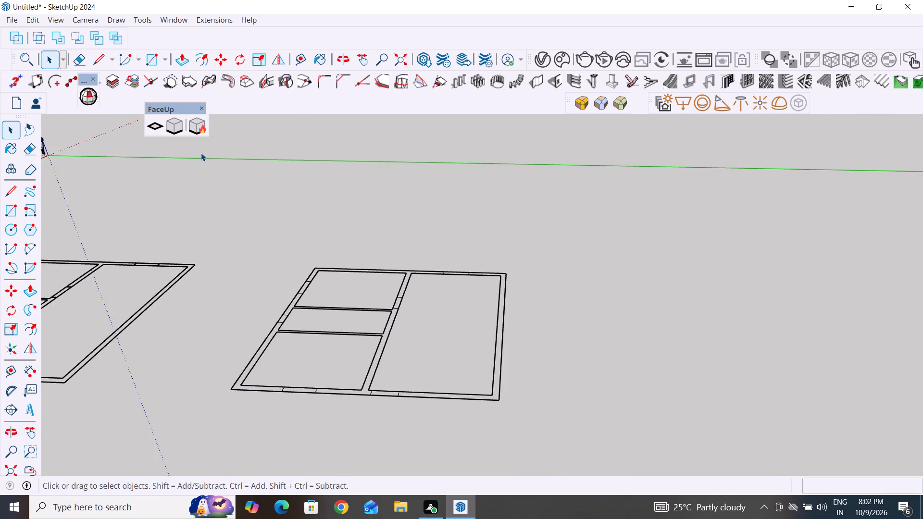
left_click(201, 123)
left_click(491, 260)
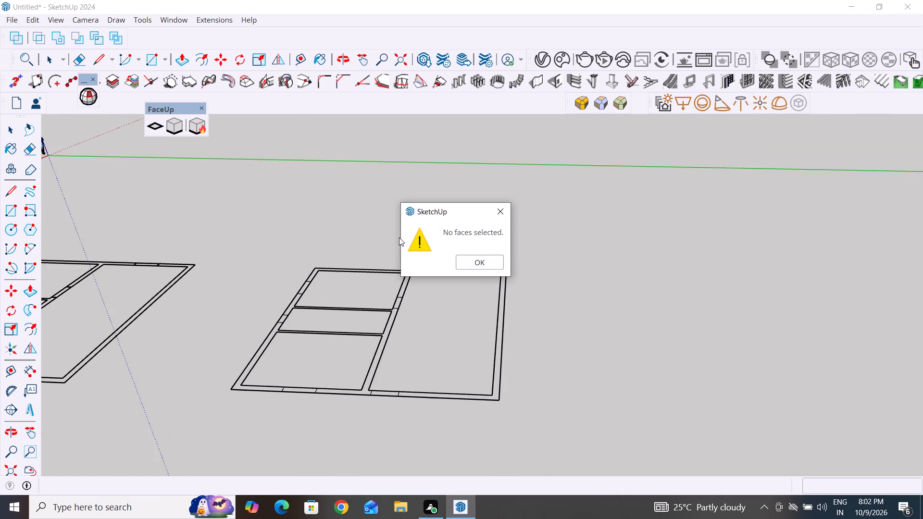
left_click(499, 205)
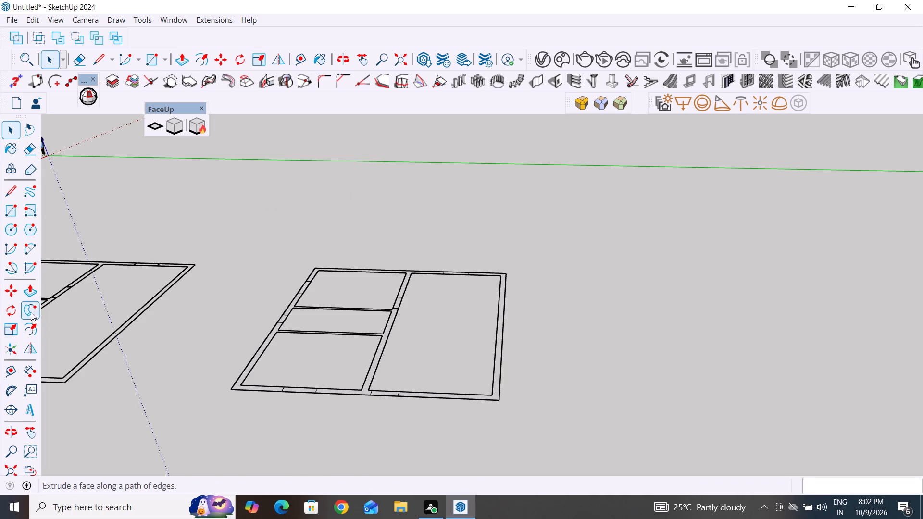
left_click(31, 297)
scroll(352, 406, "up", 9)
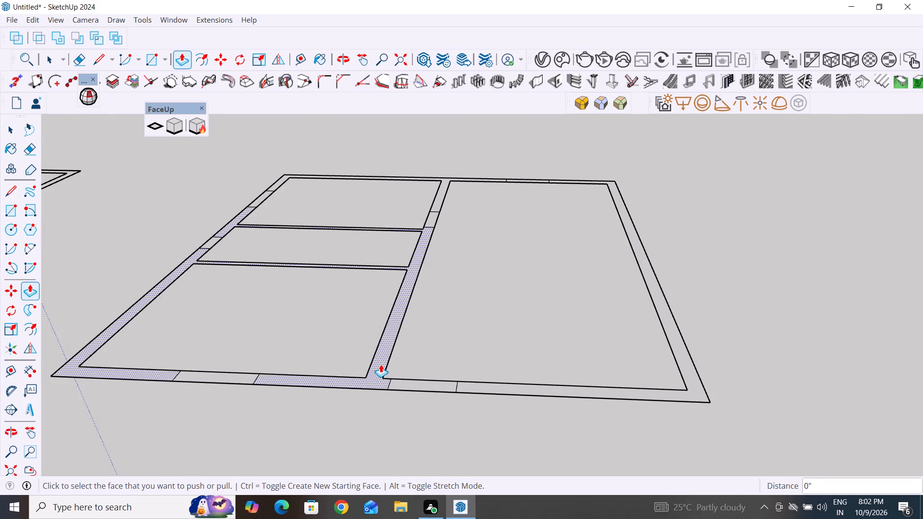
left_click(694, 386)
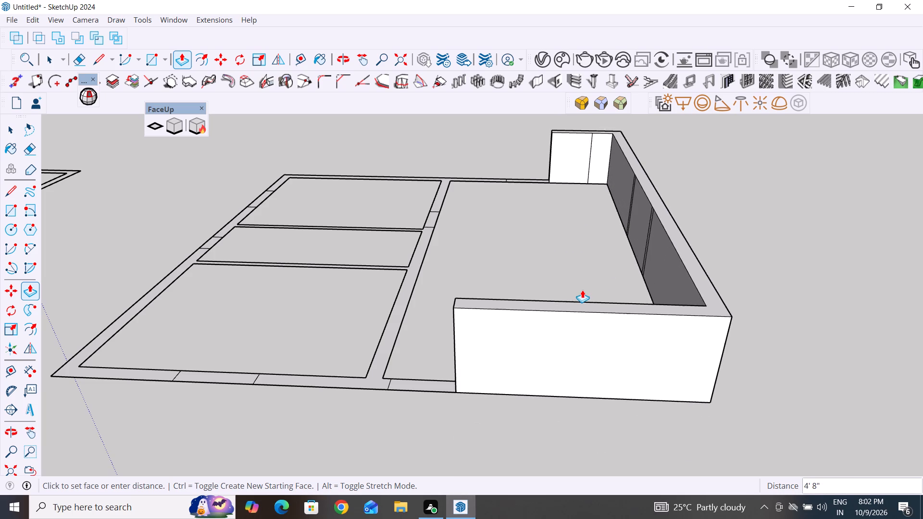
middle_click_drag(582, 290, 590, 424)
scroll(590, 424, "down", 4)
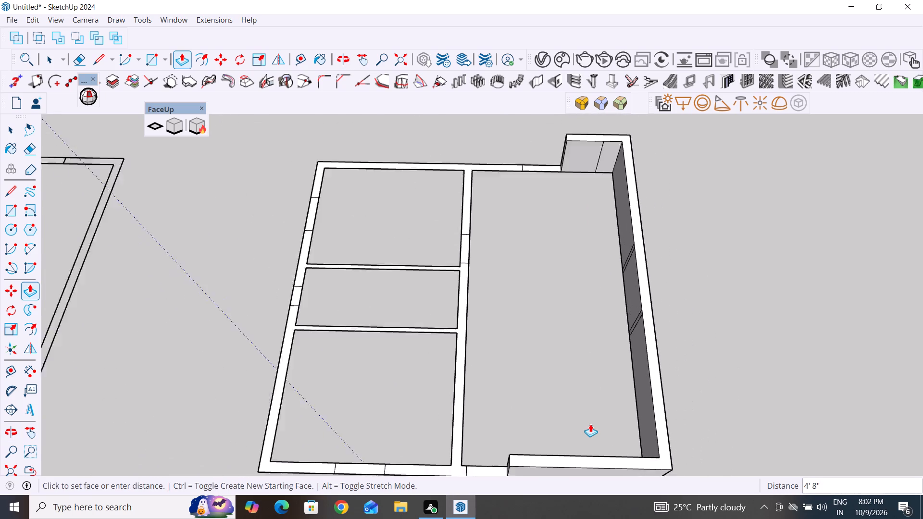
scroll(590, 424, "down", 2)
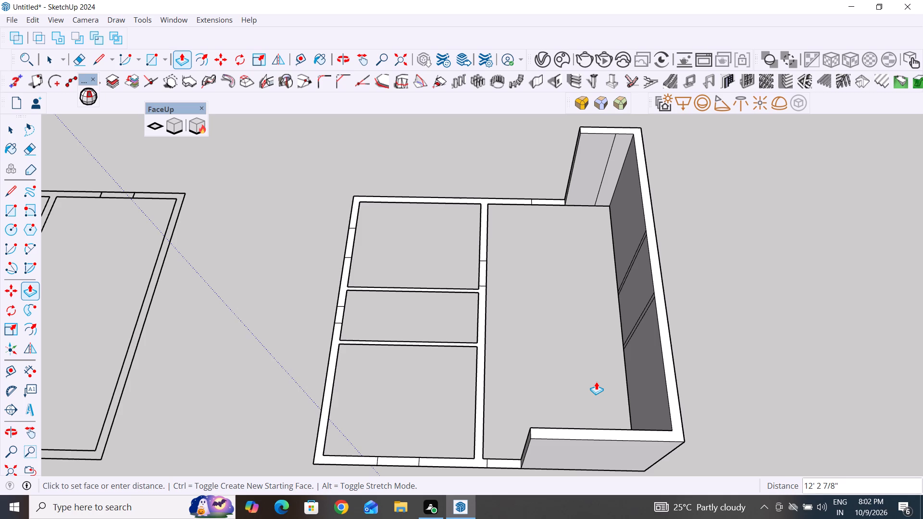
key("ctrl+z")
Push/Pull the large room's outer wall face in the copied plan up 10'.
scroll(513, 315, "down", 1)
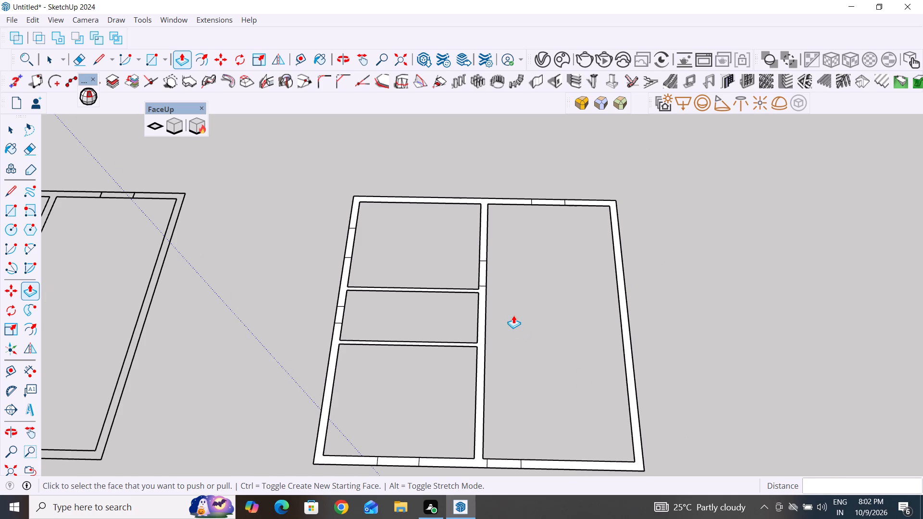
scroll(513, 315, "down", 3)
left_click(594, 408)
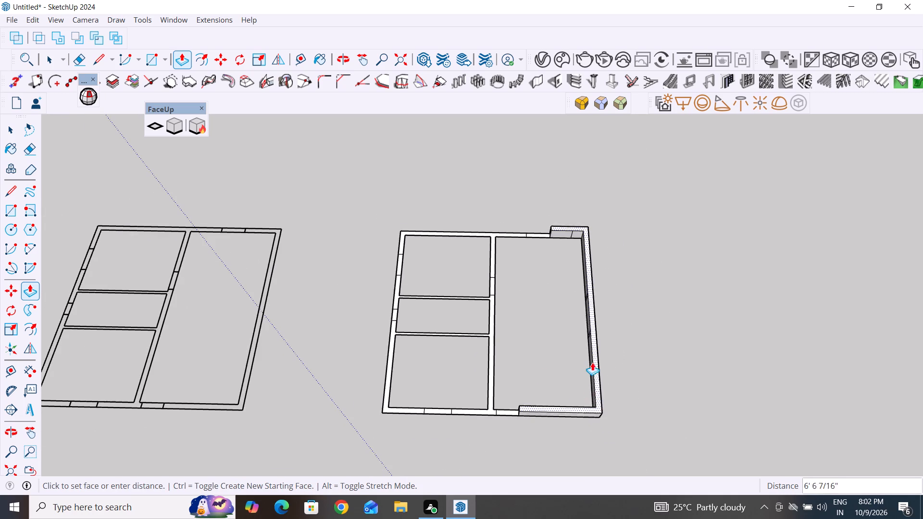
type("10'")
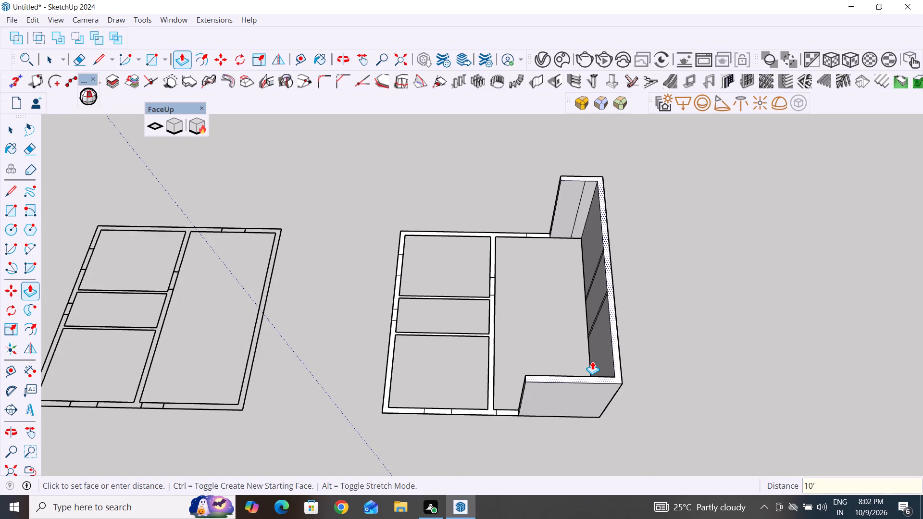
key("Return")
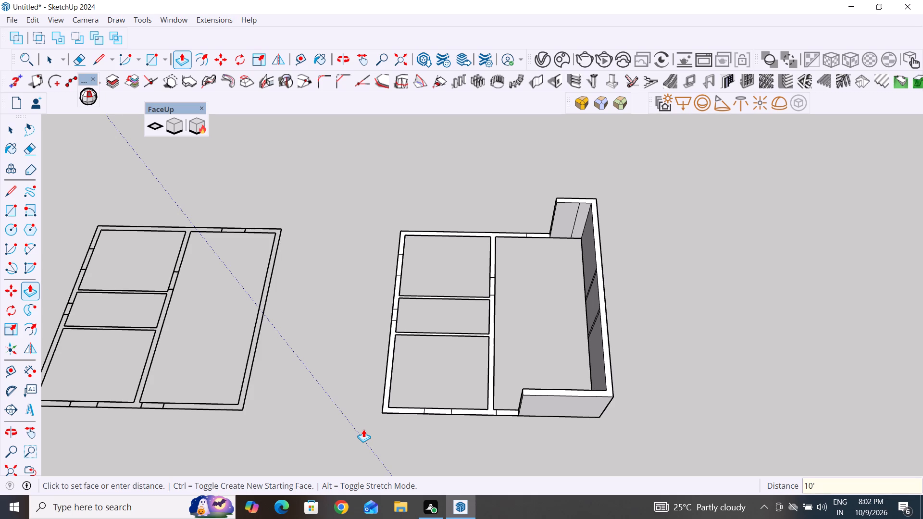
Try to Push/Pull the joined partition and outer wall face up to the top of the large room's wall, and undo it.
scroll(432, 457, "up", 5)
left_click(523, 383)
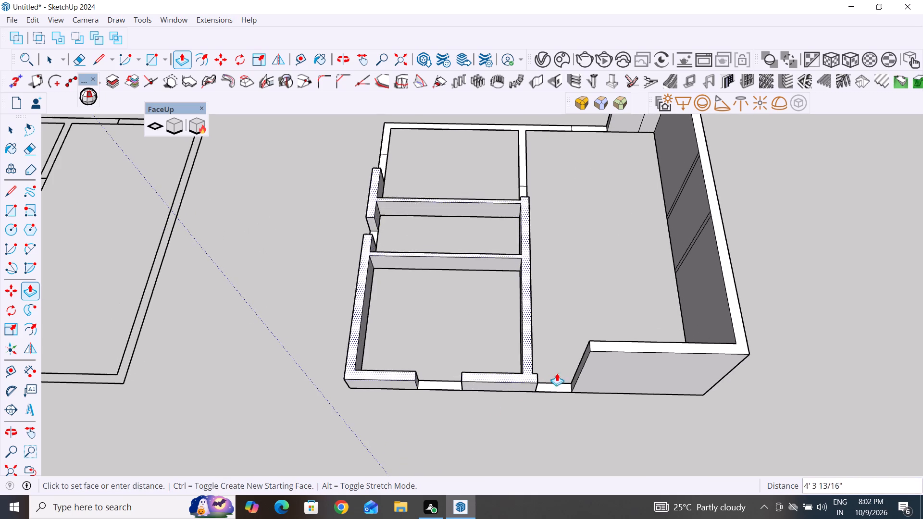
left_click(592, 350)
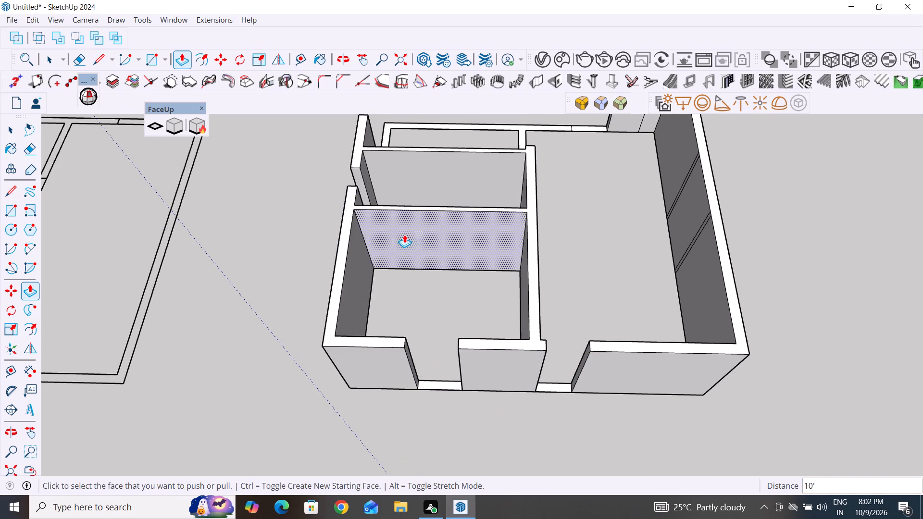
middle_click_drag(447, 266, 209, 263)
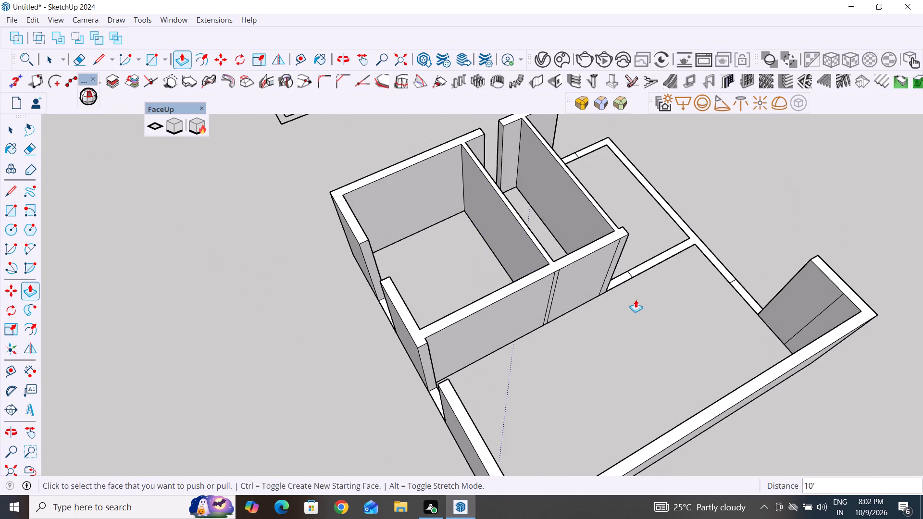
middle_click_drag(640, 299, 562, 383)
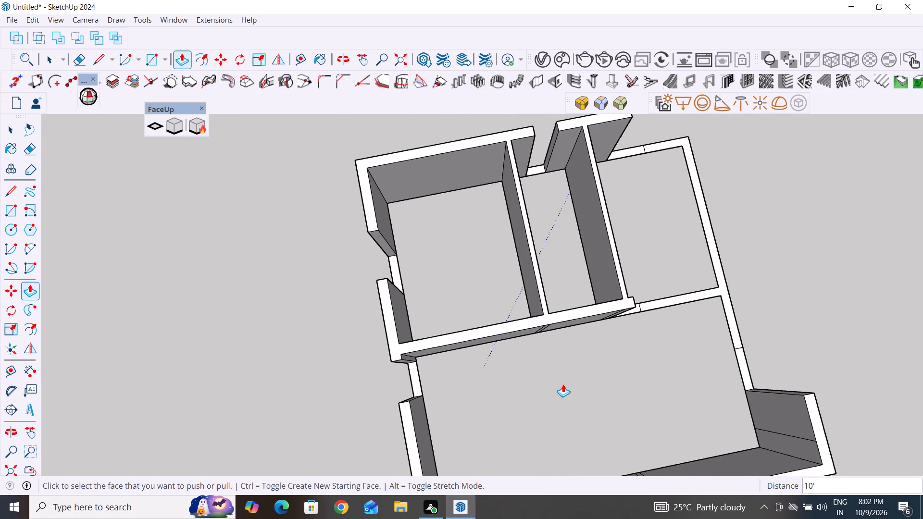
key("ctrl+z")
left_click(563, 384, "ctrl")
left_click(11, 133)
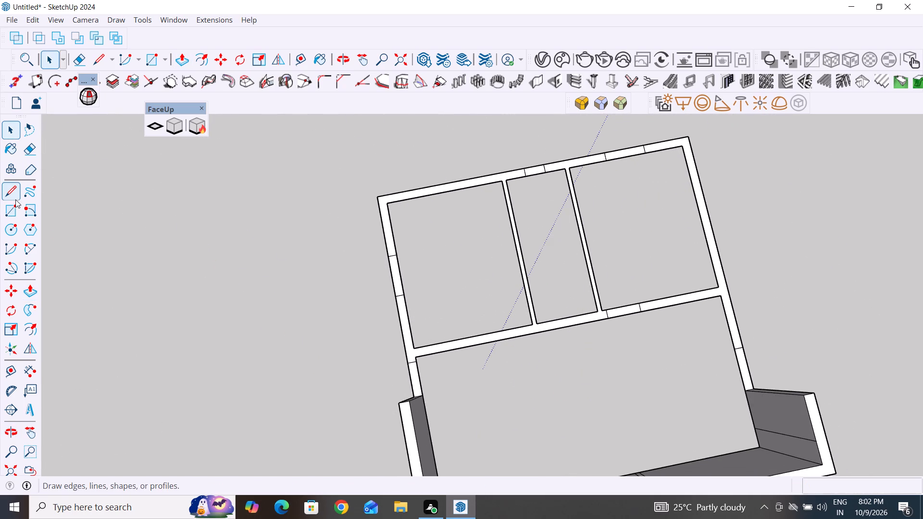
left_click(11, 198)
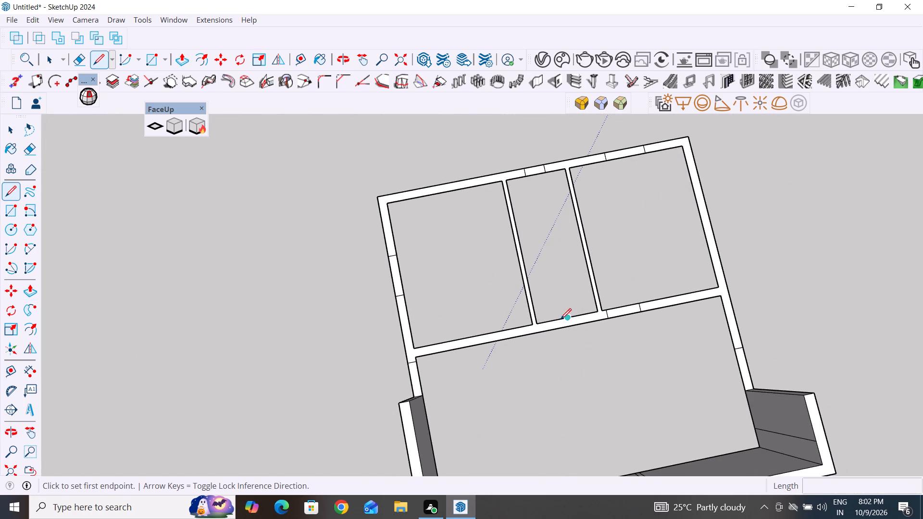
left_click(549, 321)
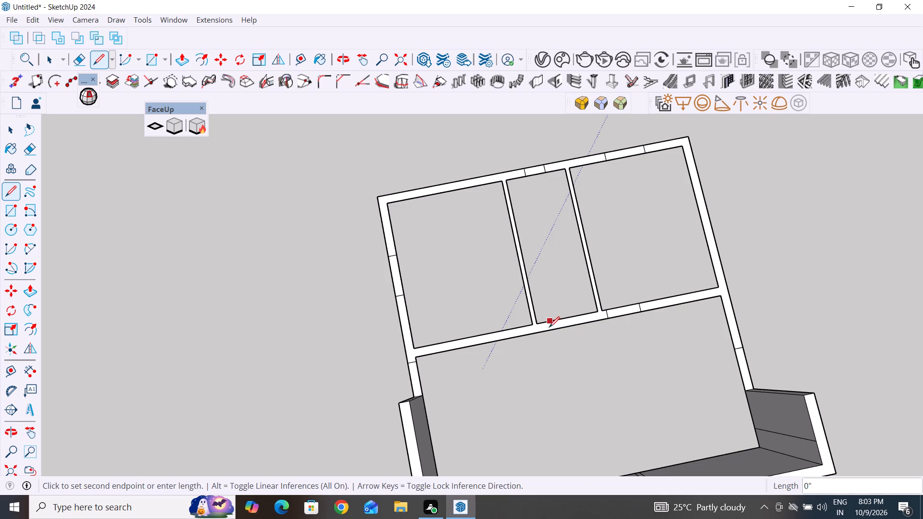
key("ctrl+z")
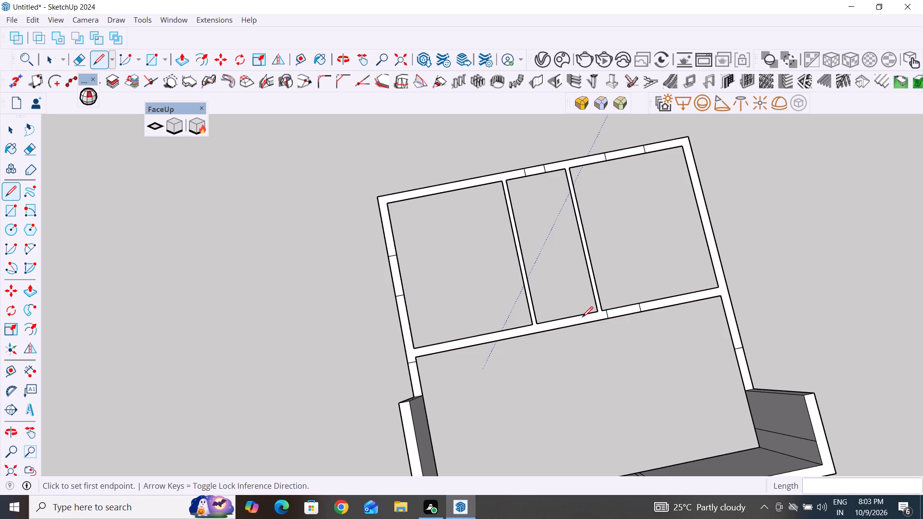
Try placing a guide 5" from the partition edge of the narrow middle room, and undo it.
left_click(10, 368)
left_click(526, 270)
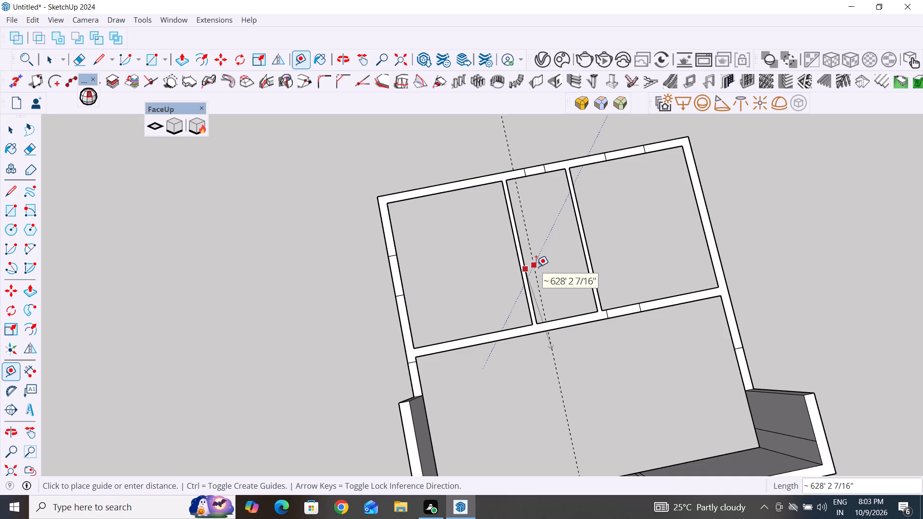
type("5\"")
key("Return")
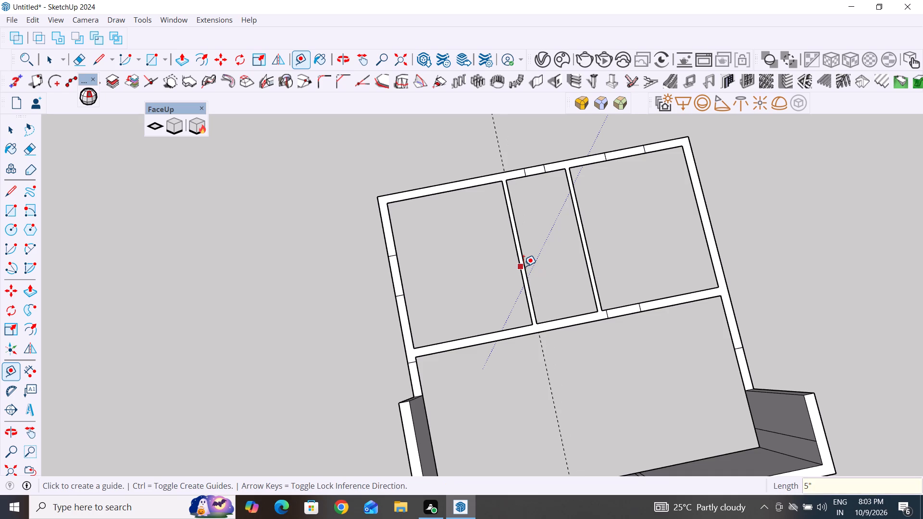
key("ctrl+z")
Place a guide 5" inside the narrow middle room from its left-hand partition, and a second guide 2' beyond it.
scroll(559, 339, "up", 5)
middle_click_drag(619, 358, 552, 306)
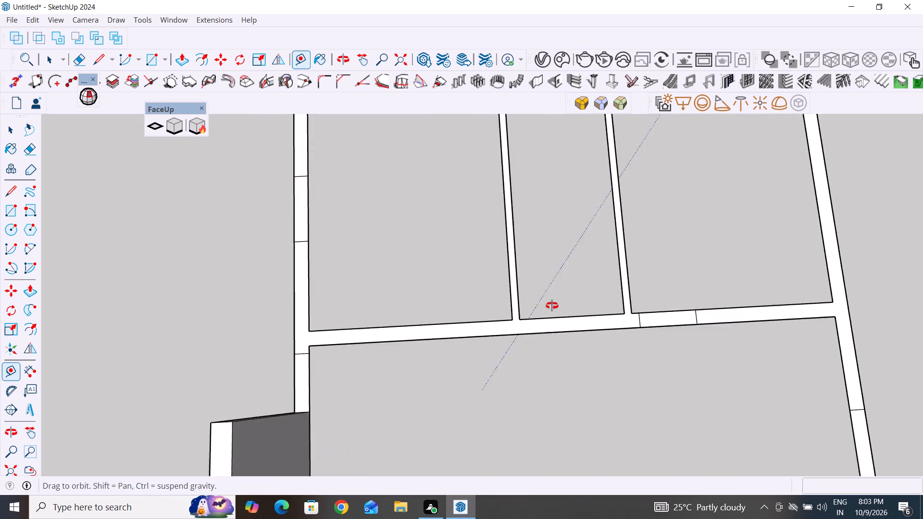
middle_click_drag(552, 306, 338, 151)
middle_click_drag(478, 390, 584, 393)
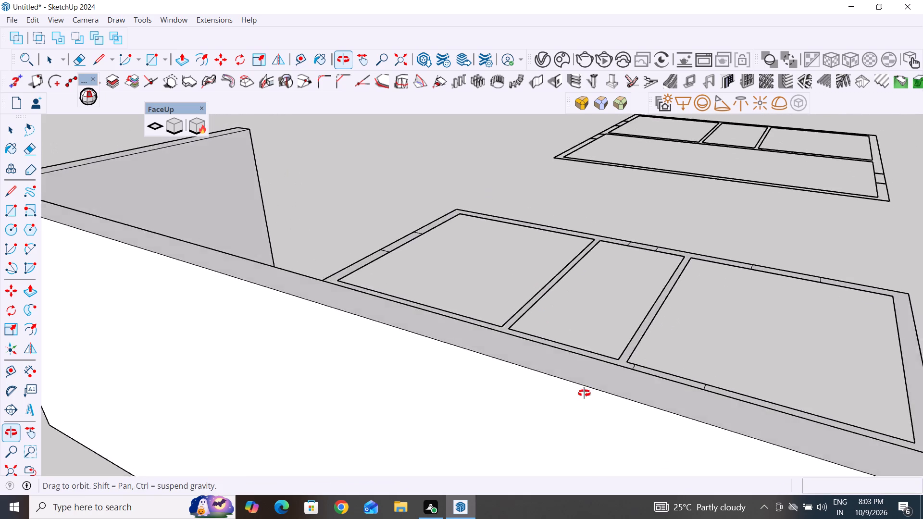
middle_click_drag(584, 393, 591, 408)
left_click(536, 296)
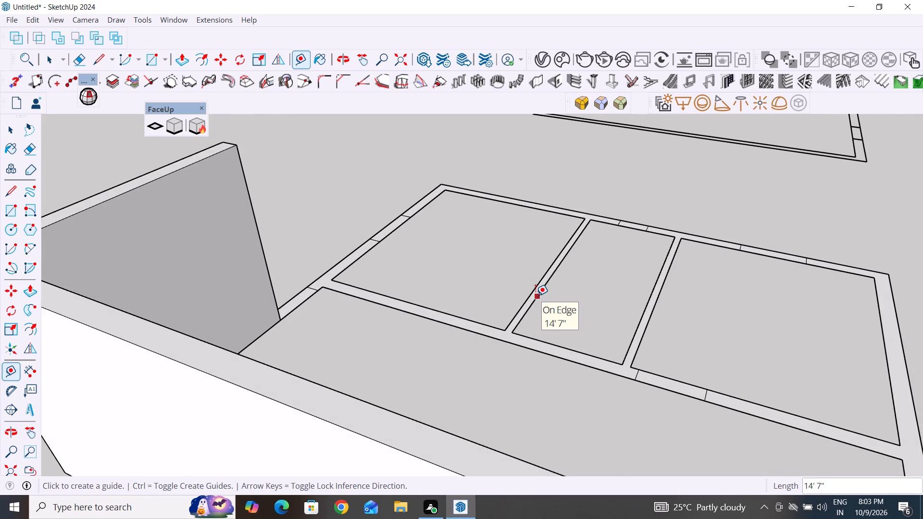
type("5\"")
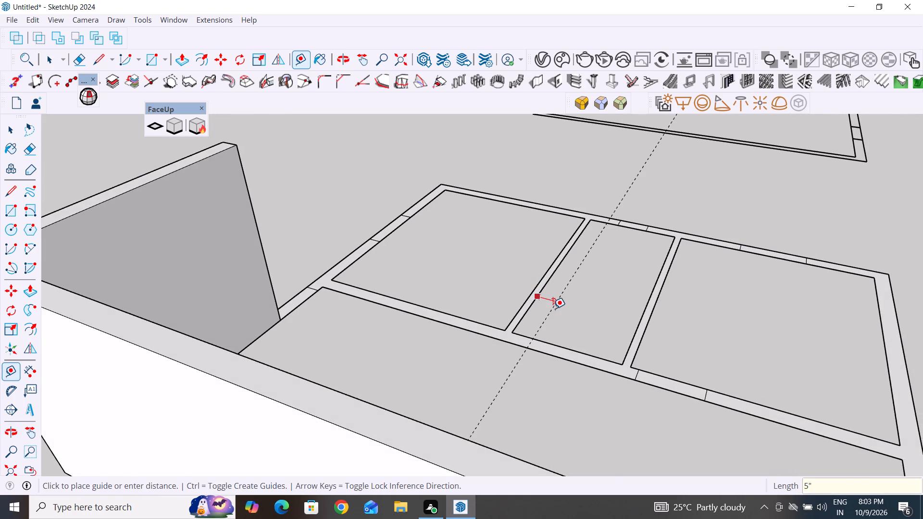
key("Return")
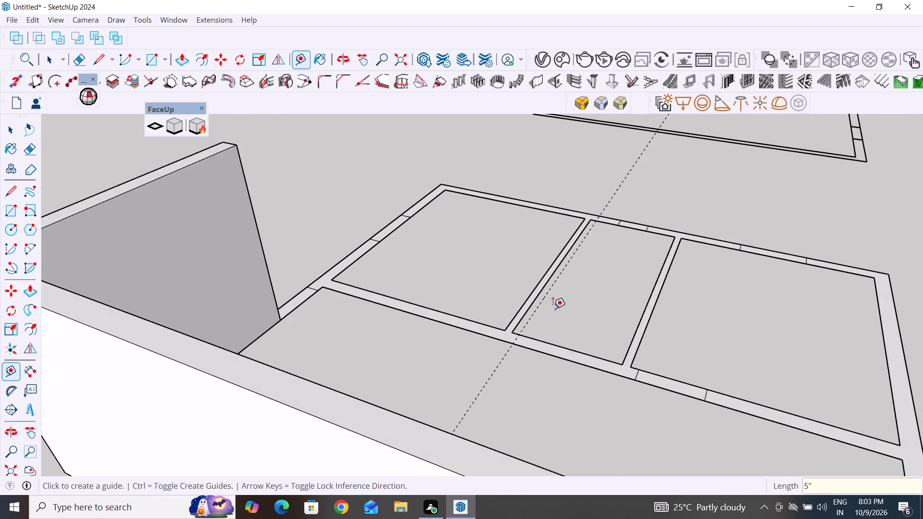
left_click(553, 287)
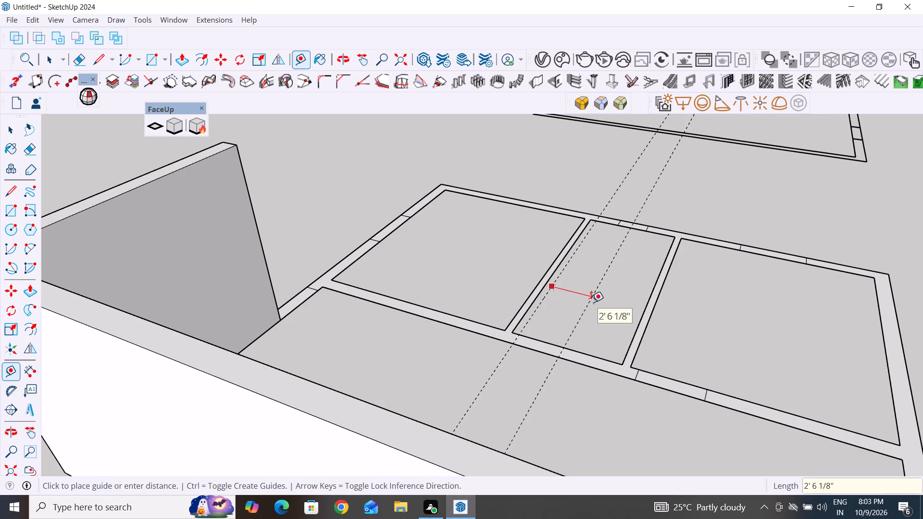
type("2'3")
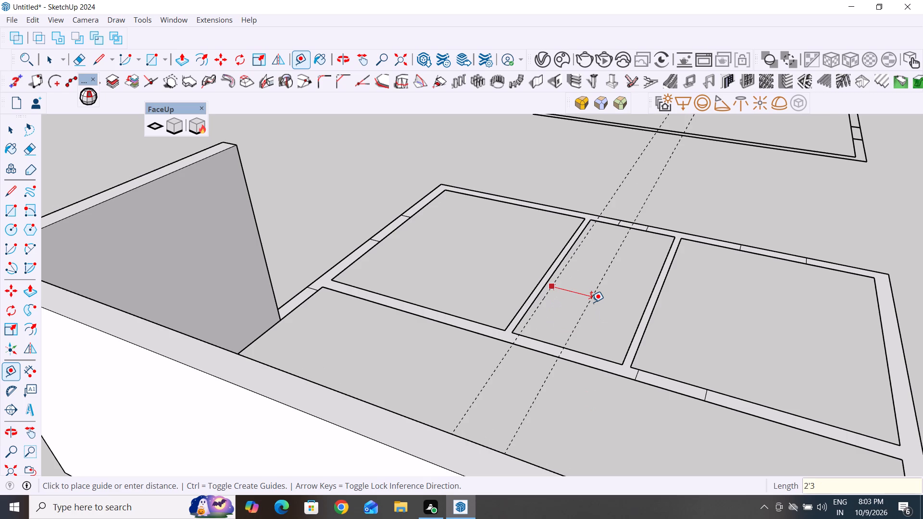
key("BackSpace")
key("Return")
Draw two 10" lines across the wall between the narrow middle room and large room, following the two guides.
left_click(11, 189)
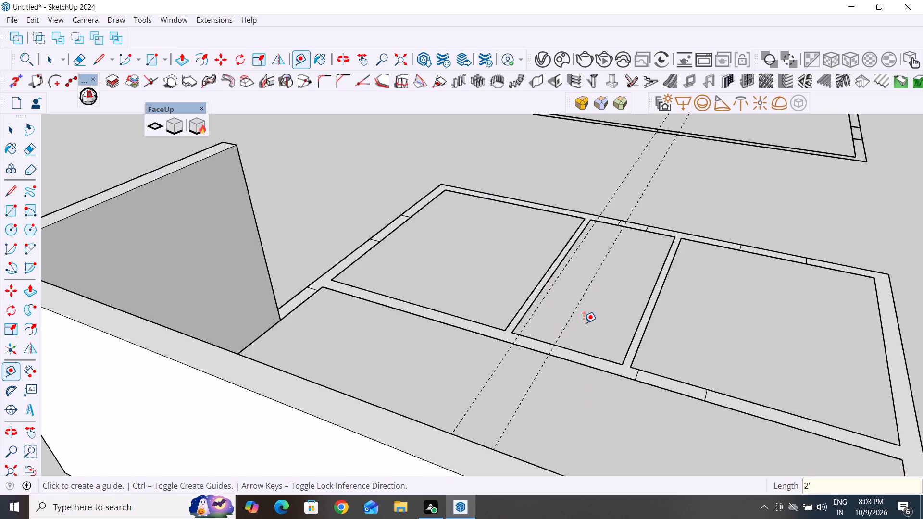
scroll(572, 330, "up", 9)
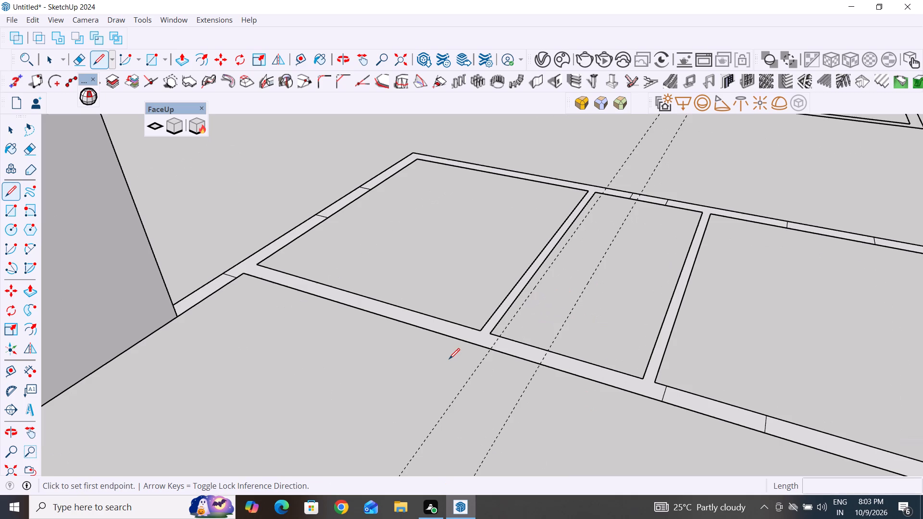
left_click(432, 363)
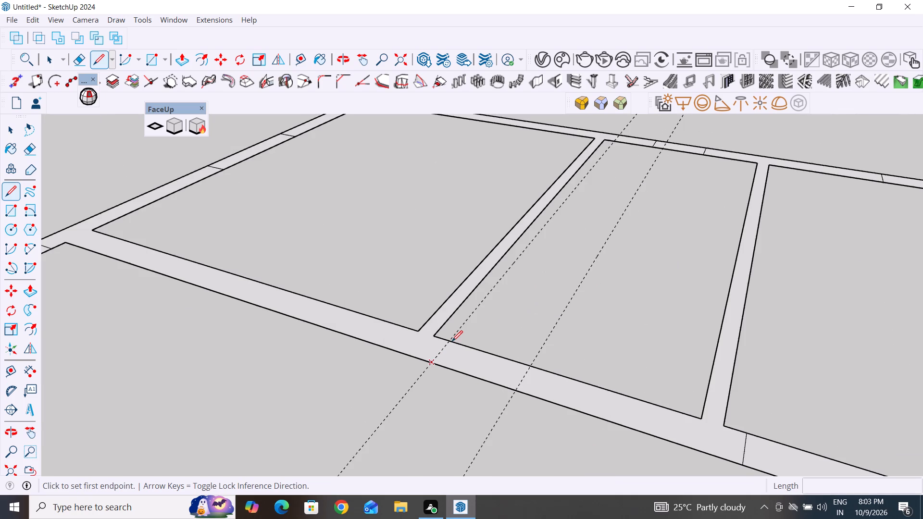
left_click(452, 341)
left_click(13, 190)
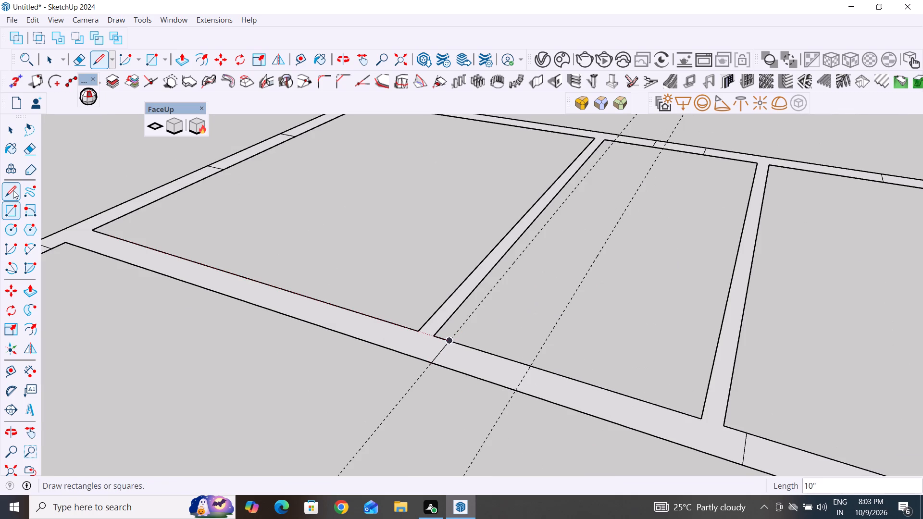
left_click(515, 392)
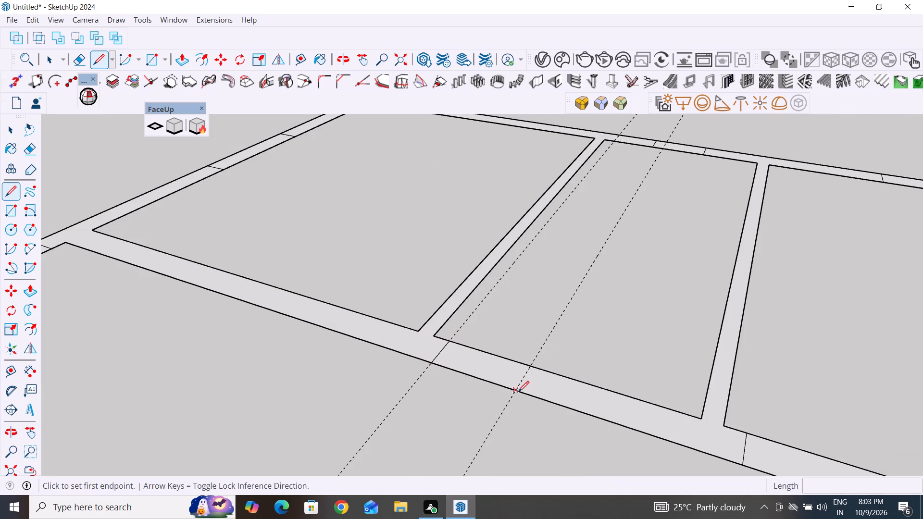
left_click(533, 364)
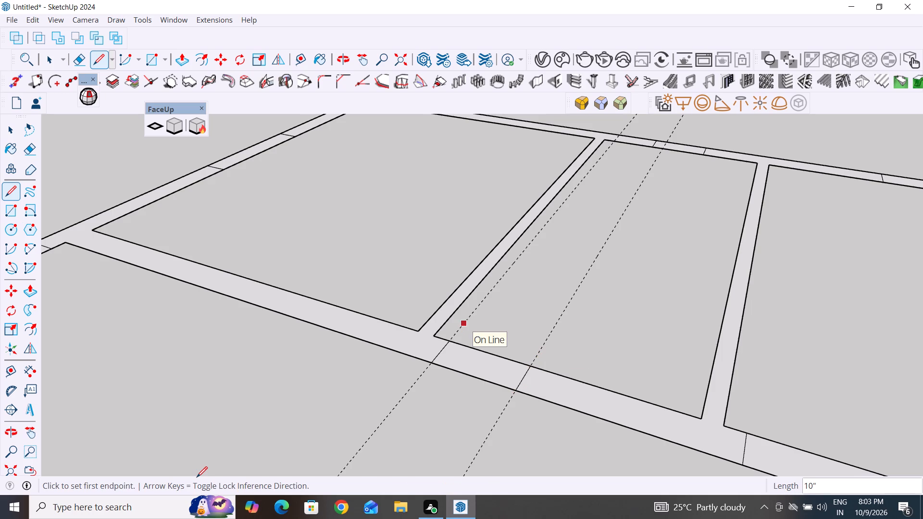
Delete all guides from the model.
left_click(11, 127)
left_click(351, 212)
scroll(373, 248, "down", 11)
middle_click_drag(383, 303, 197, 477)
middle_click_drag(197, 477, 470, 345)
left_click(35, 17)
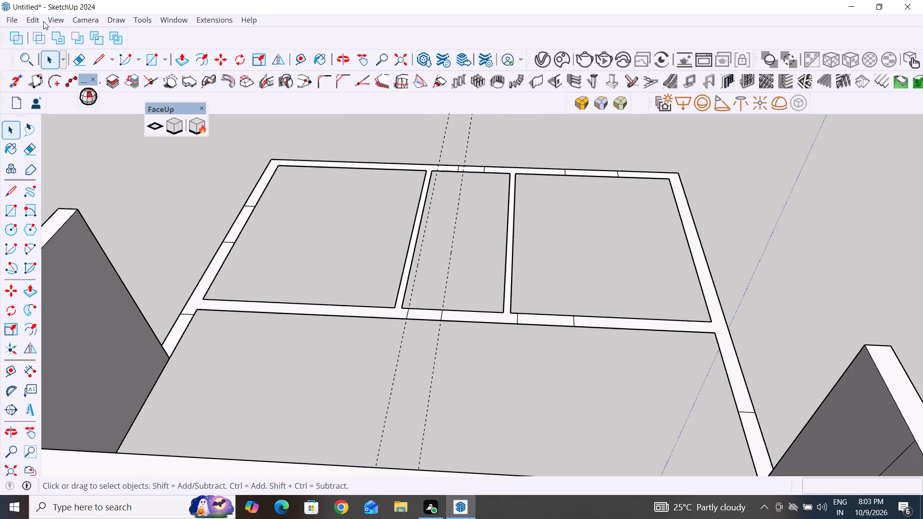
left_click(58, 142)
Push/Pull the joined wall face around the left-hand small room up 10', level with the large room's raised wall.
left_click(209, 308)
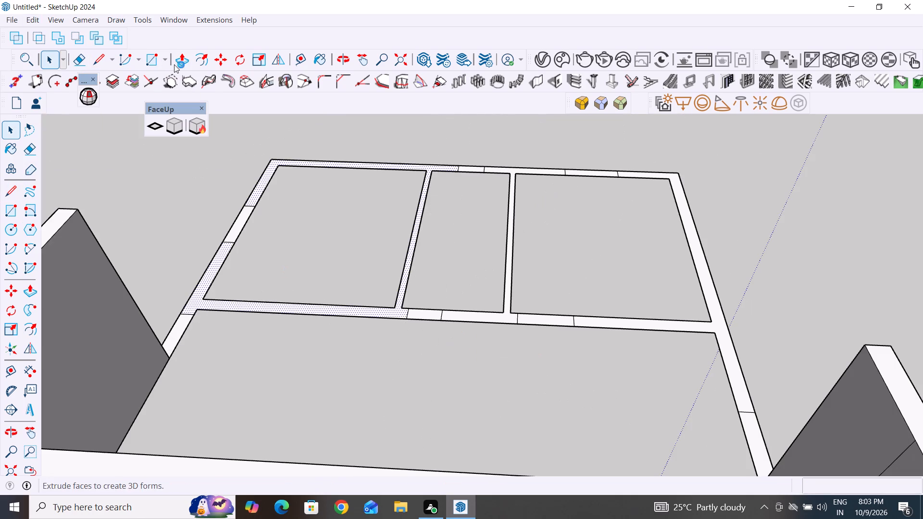
left_click(183, 63)
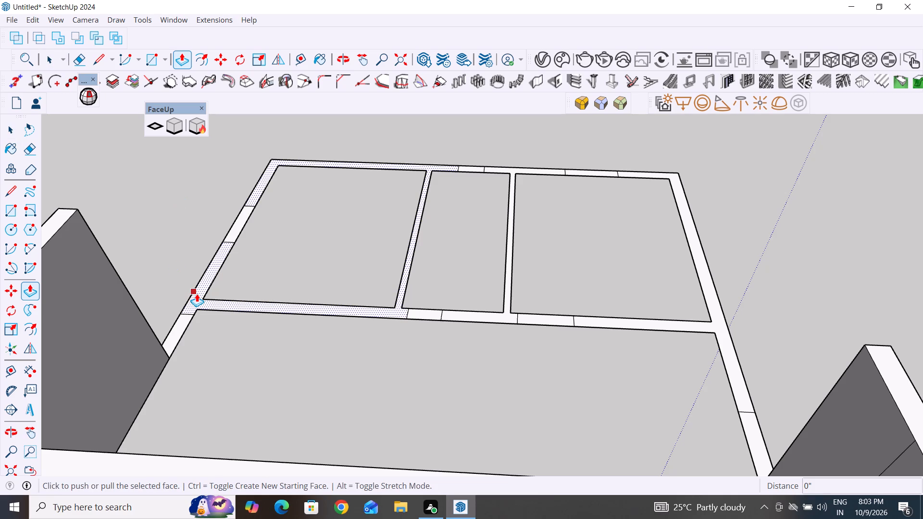
left_click(197, 294)
left_click(72, 211)
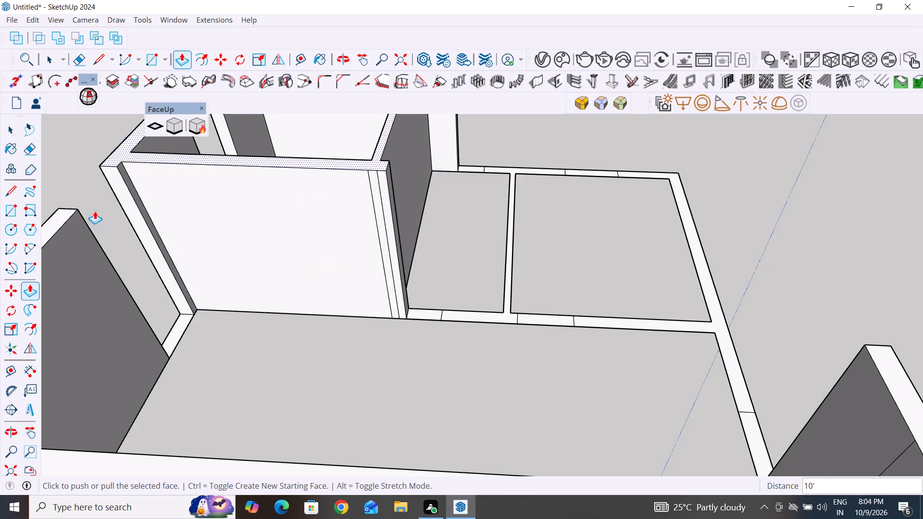
Push/Pull the joined face of the middle room's right-hand partition and adjoining wall pieces up 10', matching the raised walls.
middle_click_drag(435, 330, 427, 358)
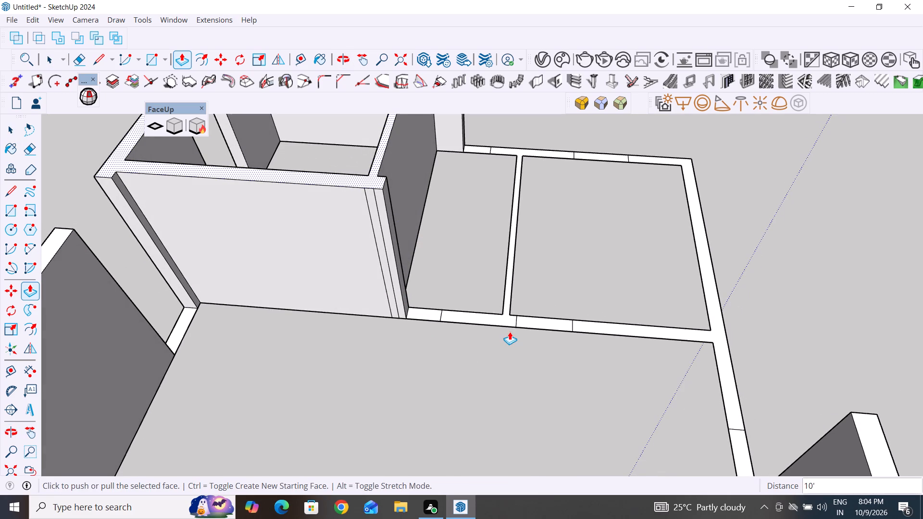
middle_click_drag(482, 361, 478, 381)
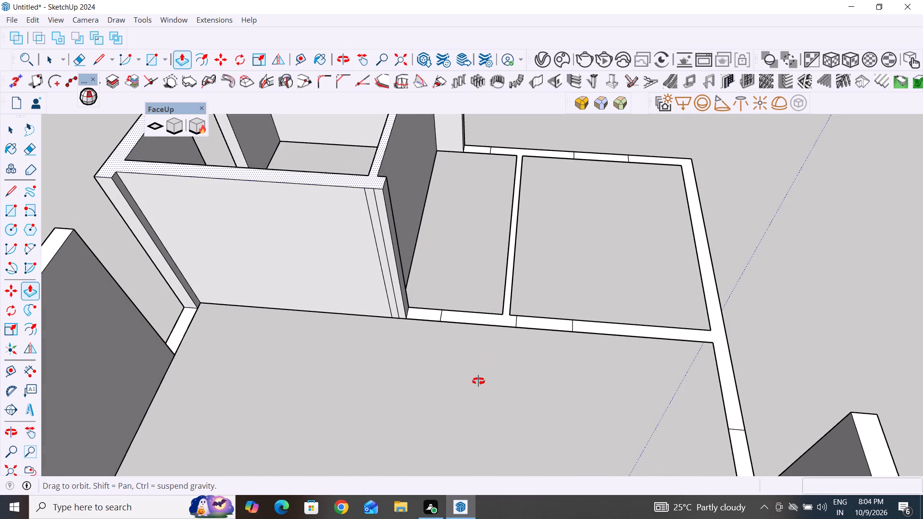
middle_click_drag(478, 381, 478, 382)
left_click(499, 321)
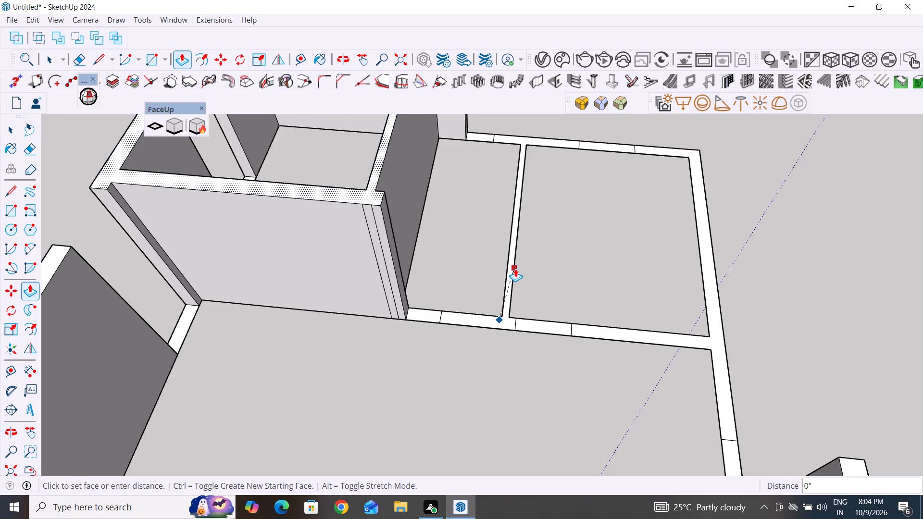
key("Escape")
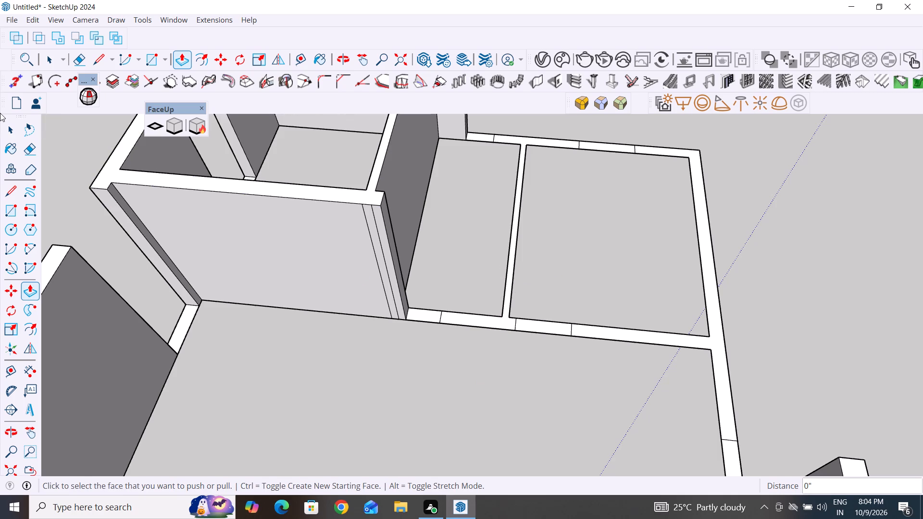
left_click(12, 133)
left_click(506, 322)
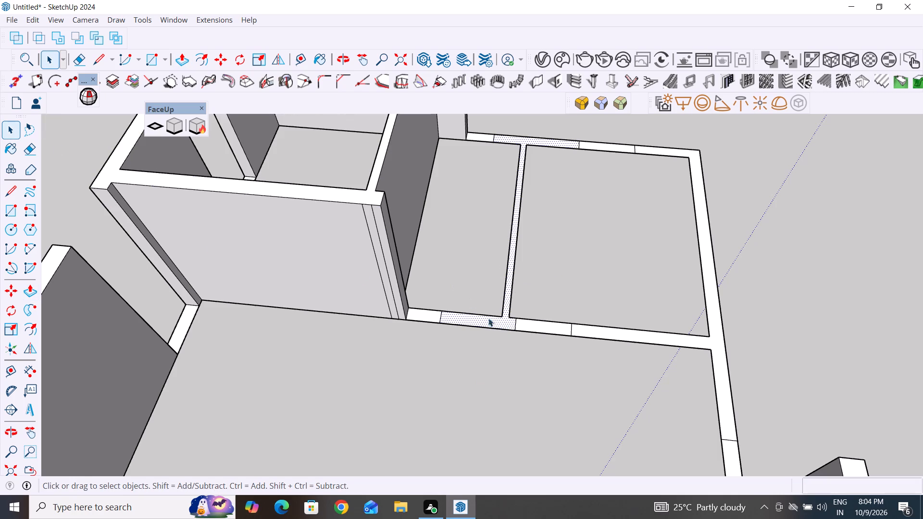
left_click(176, 63)
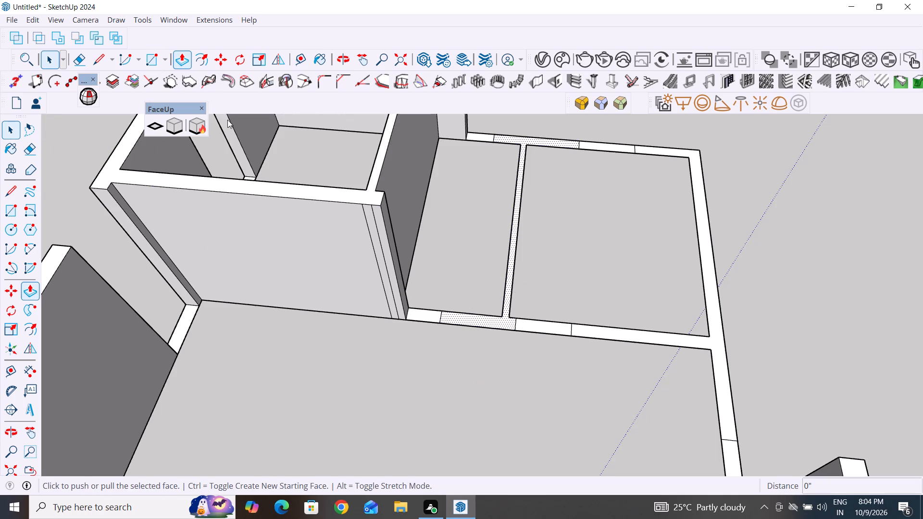
left_click(506, 321)
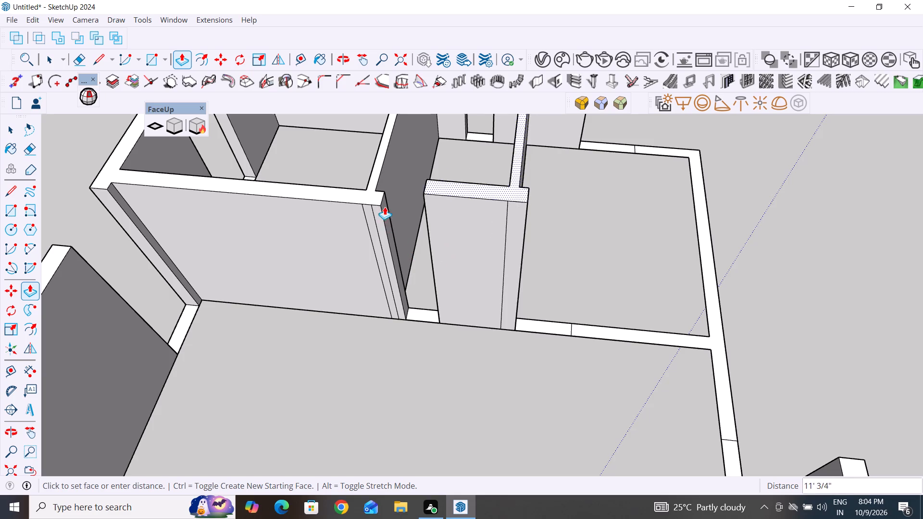
left_click(385, 201)
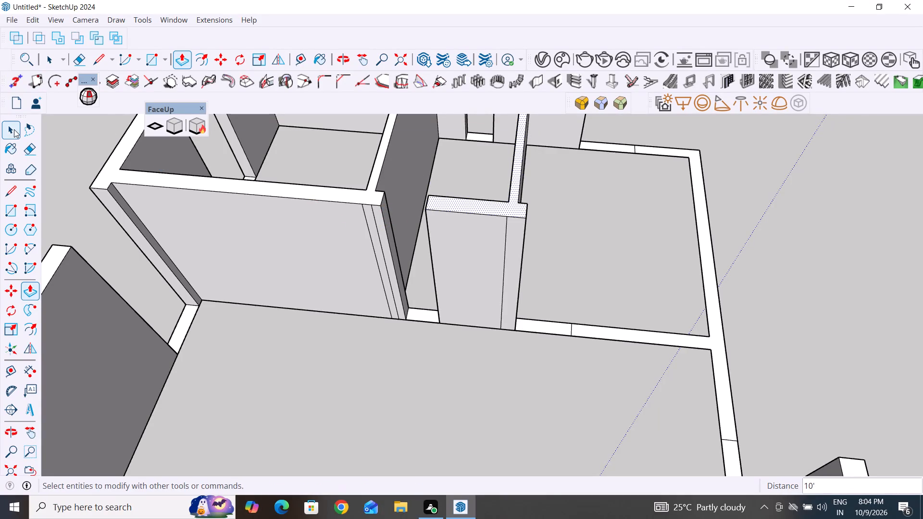
Push/Pull the joined wall face around the right-hand small room up 10', level with the middle room's raised partition.
left_click(14, 129)
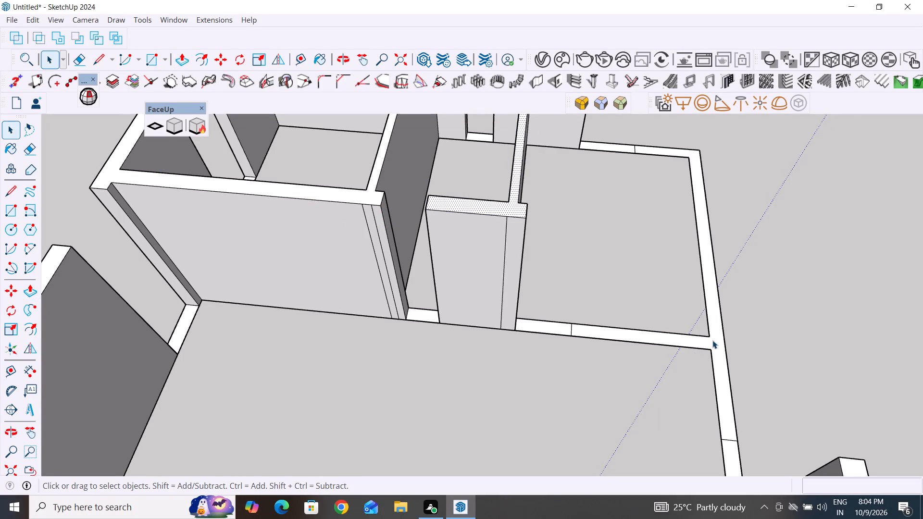
left_click(713, 340)
scroll(713, 340, "down", 5)
middle_click_drag(672, 403, 719, 436)
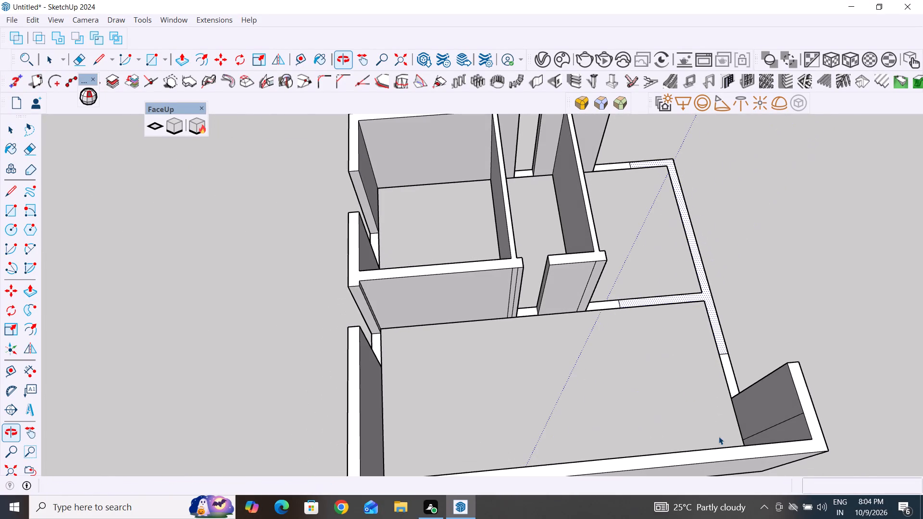
left_click(186, 64)
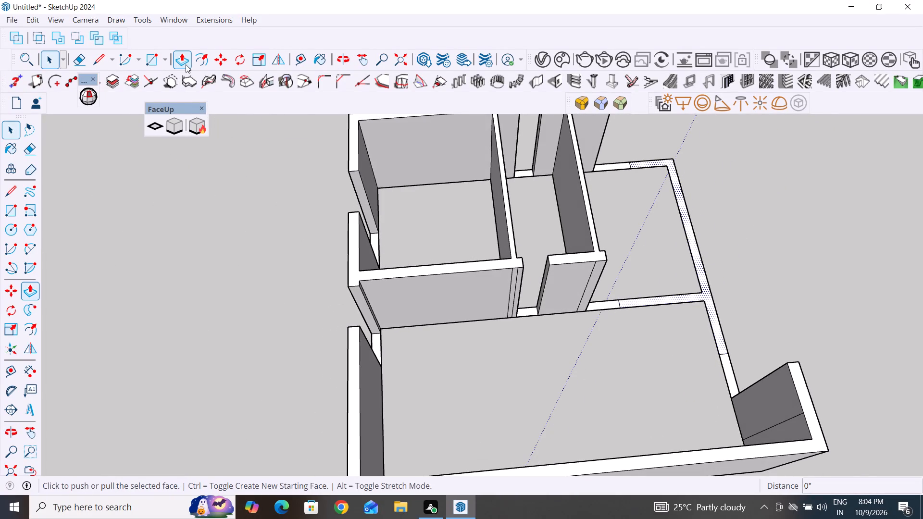
left_click(708, 297)
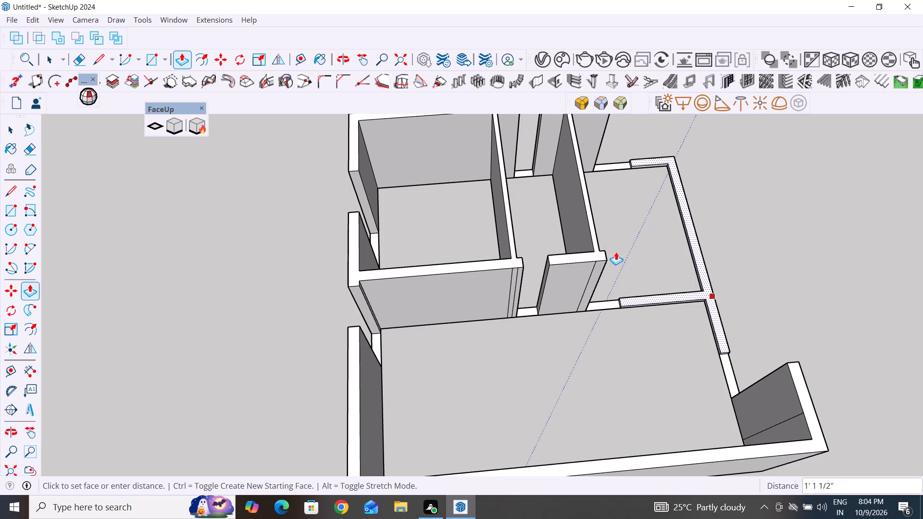
left_click(604, 251)
Delete the four vertical seam lines on the inner face of the large room's long outer wall.
scroll(524, 363, "down", 5)
middle_click_drag(570, 354, 521, 342)
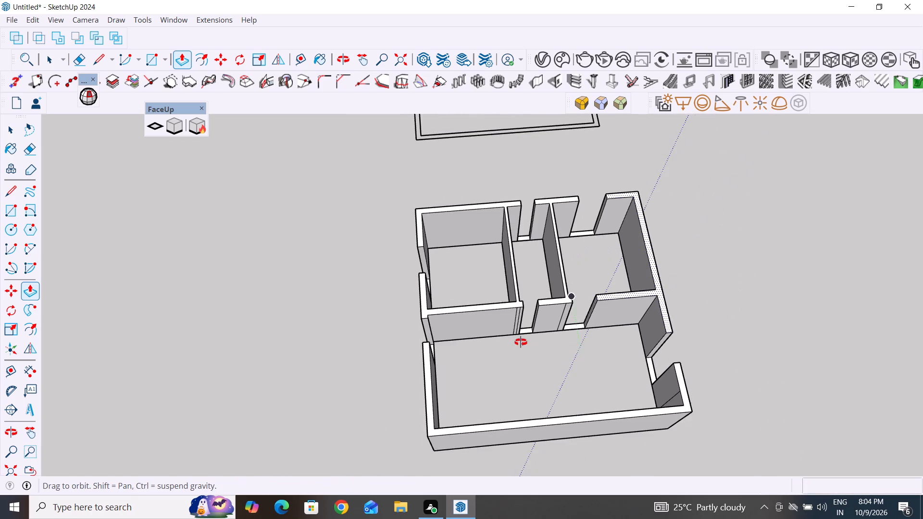
middle_click_drag(521, 342, 826, 362)
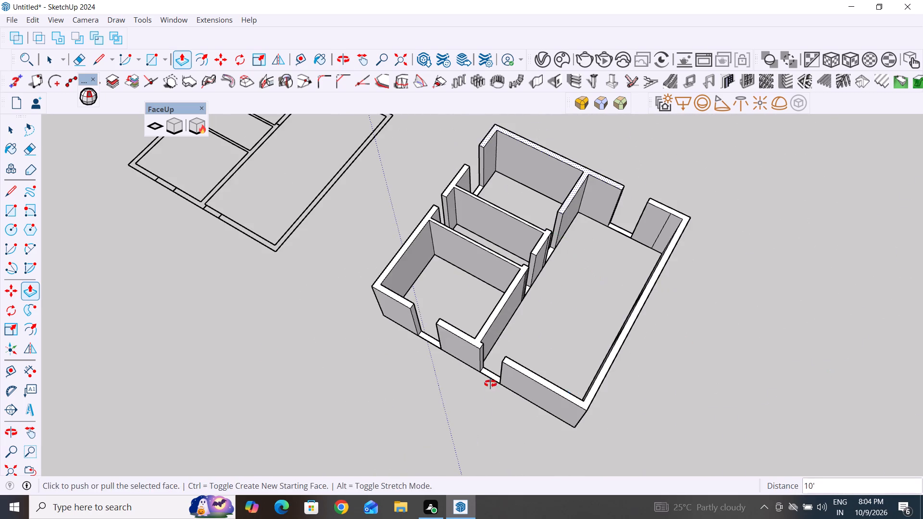
middle_click_drag(490, 383, 709, 309)
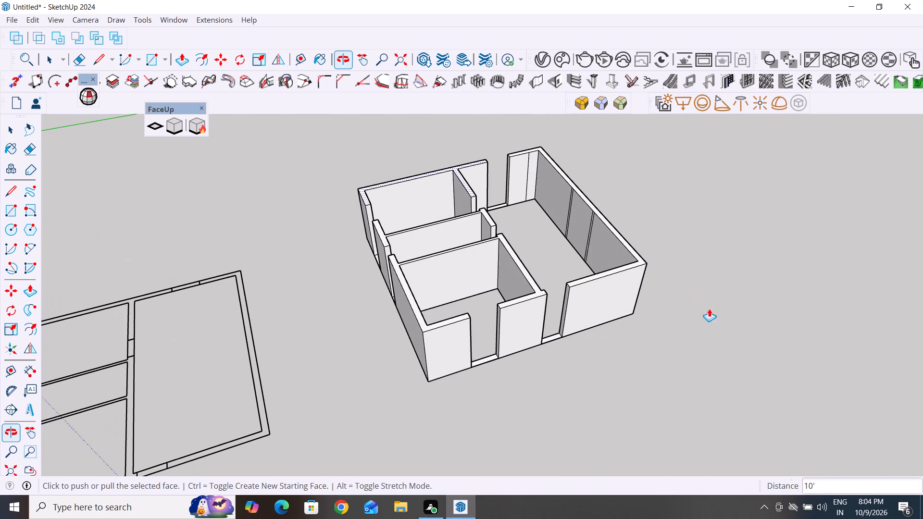
scroll(737, 404, "down", 5)
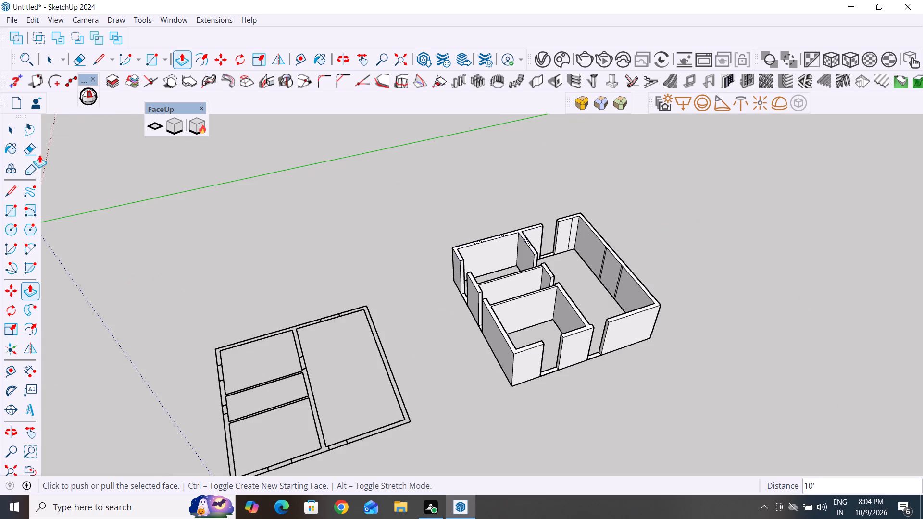
left_click(9, 131)
scroll(663, 314, "up", 4)
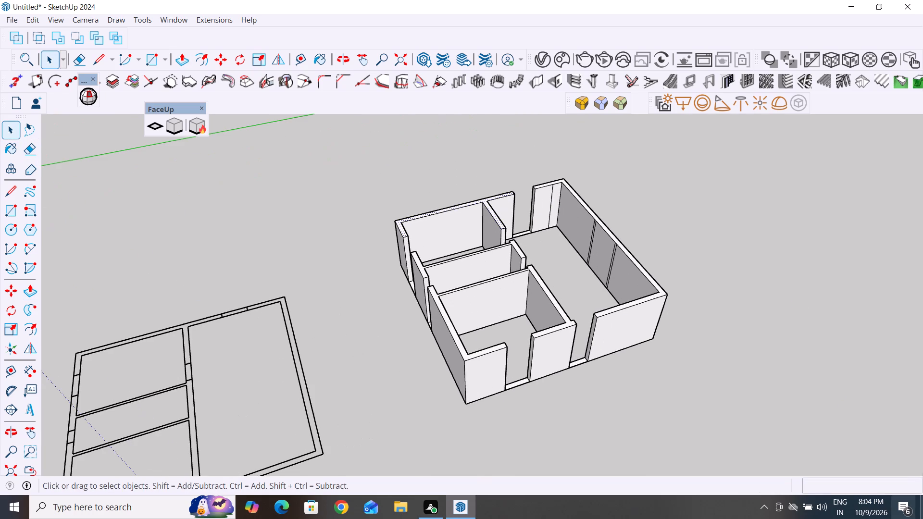
scroll(791, 392, "up", 4)
scroll(588, 176, "up", 8)
middle_click_drag(522, 364, 566, 369)
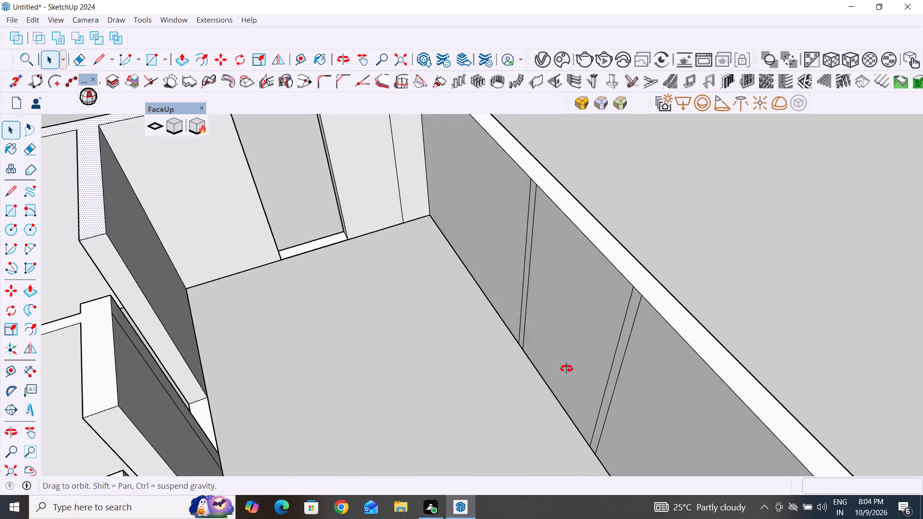
middle_click_drag(566, 369, 599, 358)
left_click(640, 365)
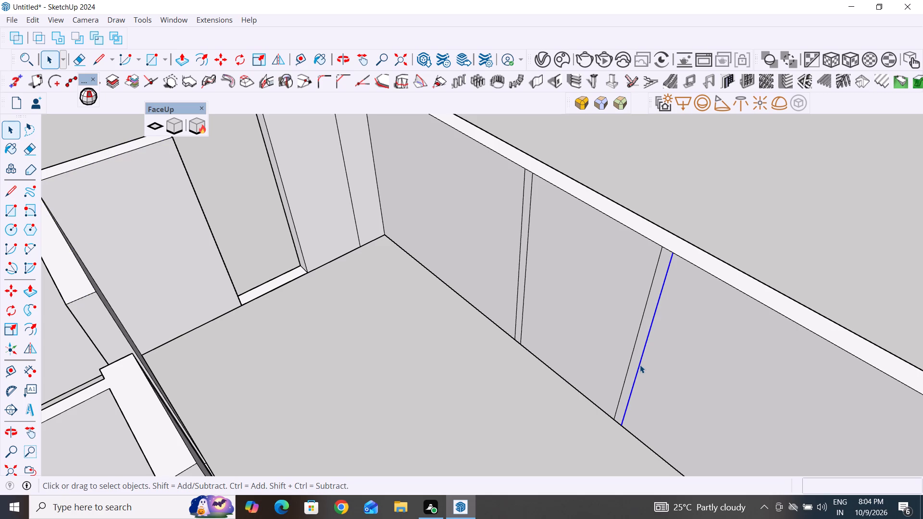
key("Delete")
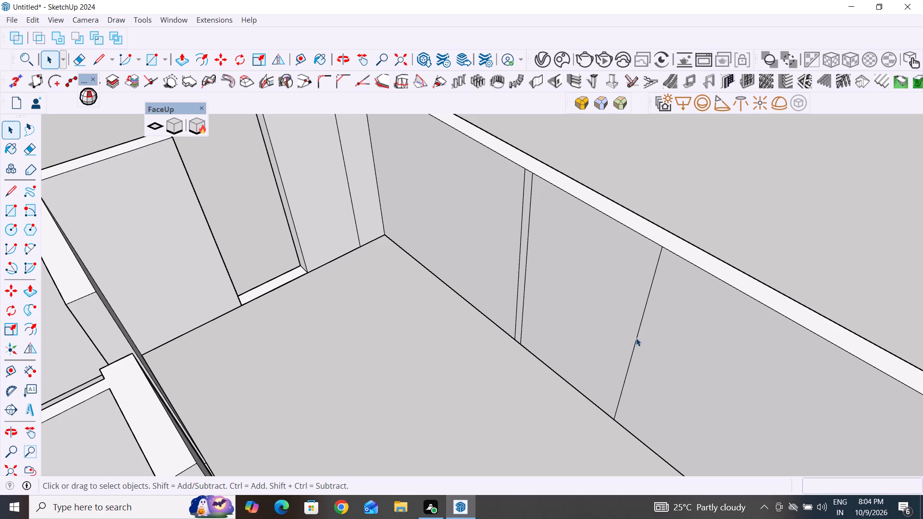
left_click(637, 338)
key("Delete")
left_click(526, 281)
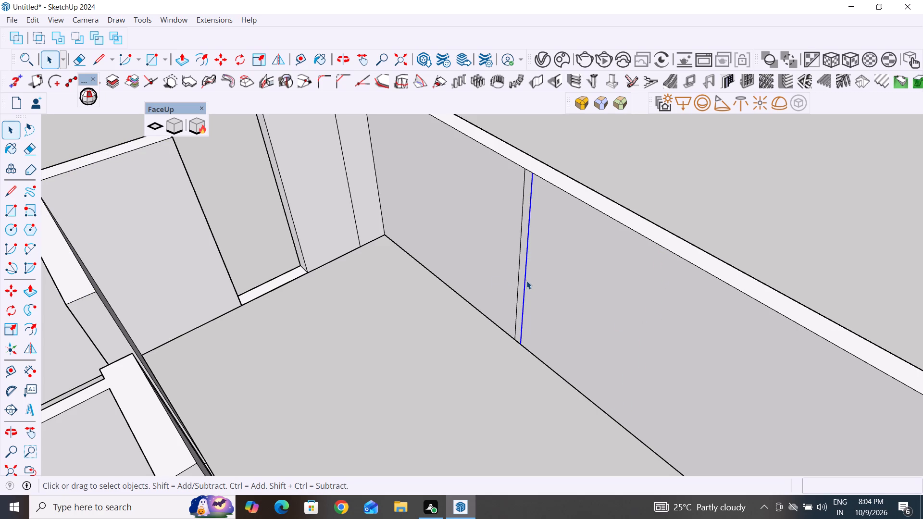
key("Delete")
left_click(521, 274)
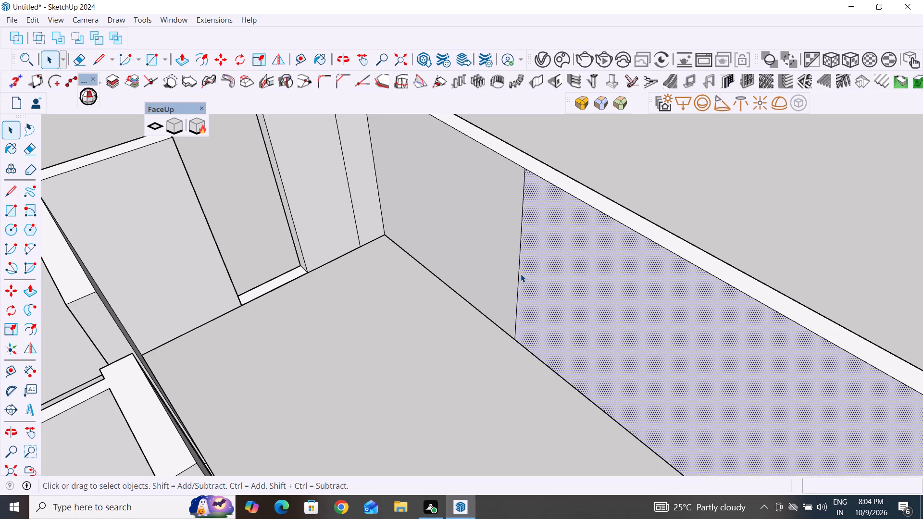
left_click(666, 168)
left_click(522, 223)
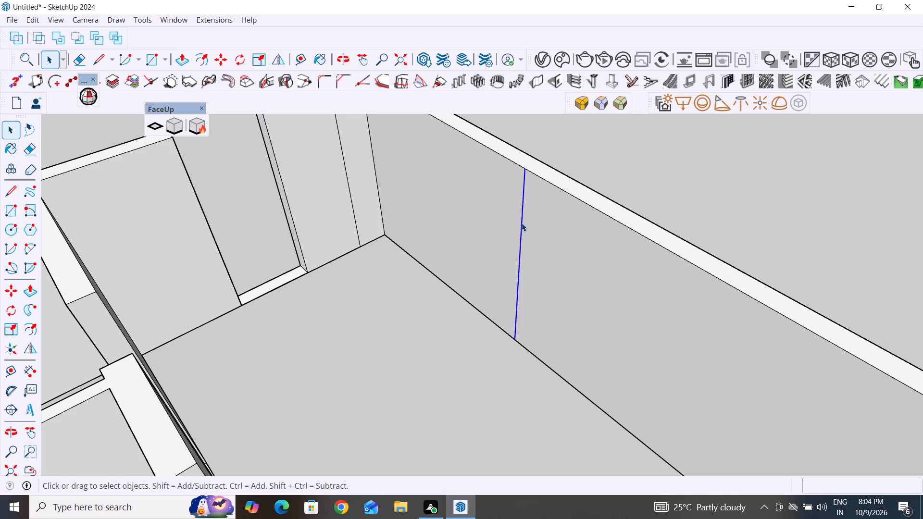
key("Delete")
Delete the vertical seam line on the large room's short end wall beside the opening.
scroll(449, 334, "down", 5)
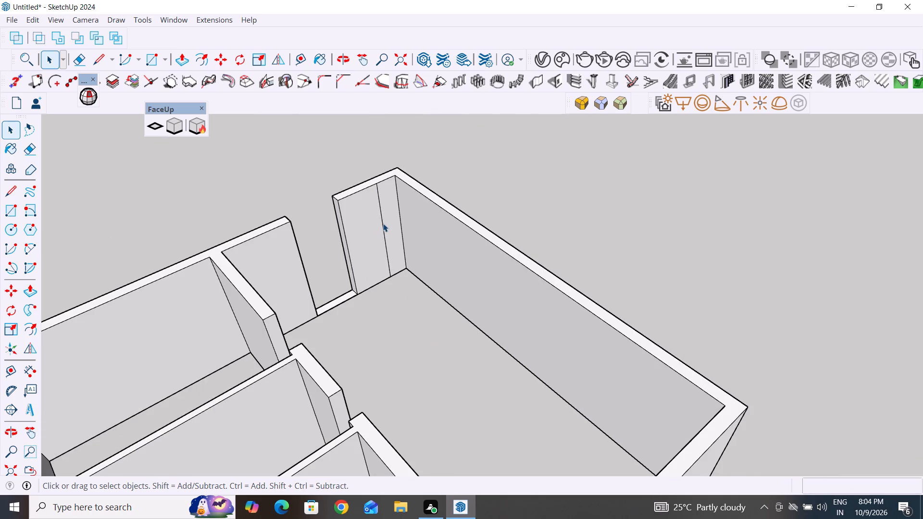
left_click(383, 223)
key("Delete")
Examine the raised walls and openings of the model from several sides.
scroll(356, 323, "down", 7)
middle_click_drag(456, 378, 301, 340)
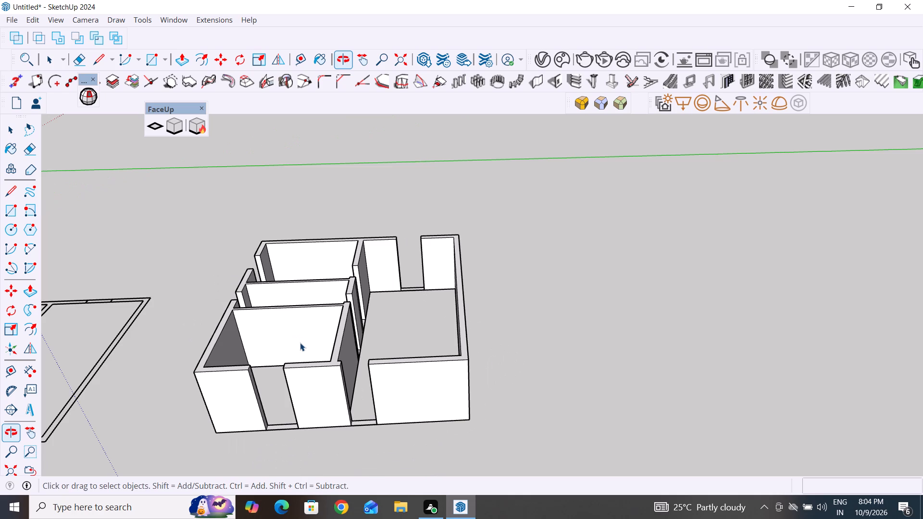
scroll(233, 402, "up", 3)
middle_click_drag(301, 424, 352, 445)
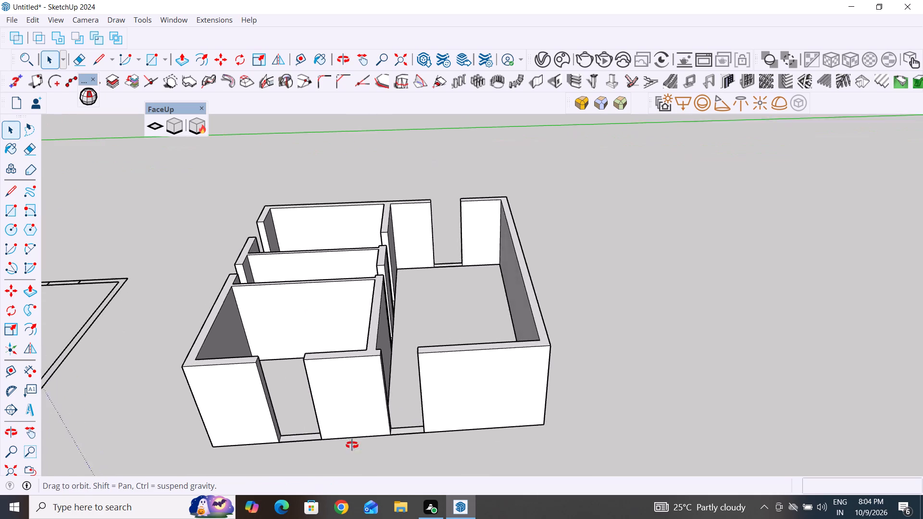
middle_click_drag(352, 445, 316, 457)
scroll(692, 320, "down", 11)
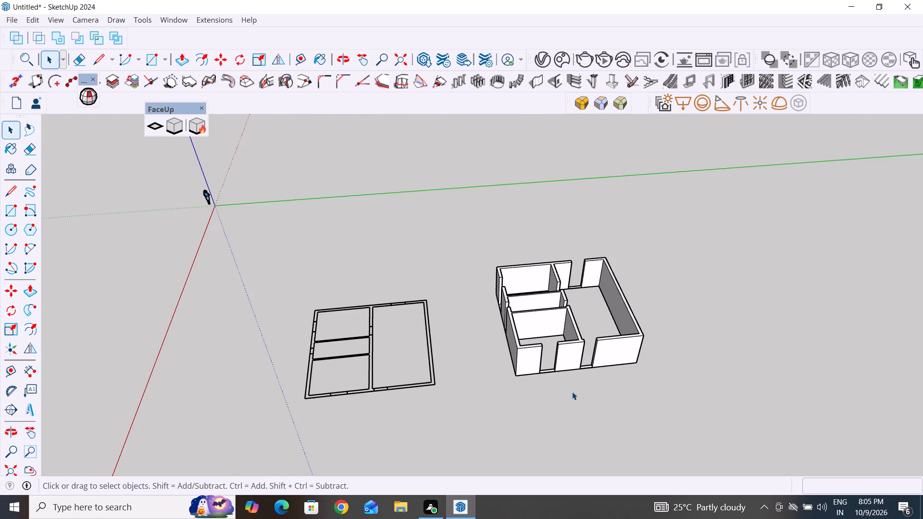
middle_click_drag(599, 376, 444, 436)
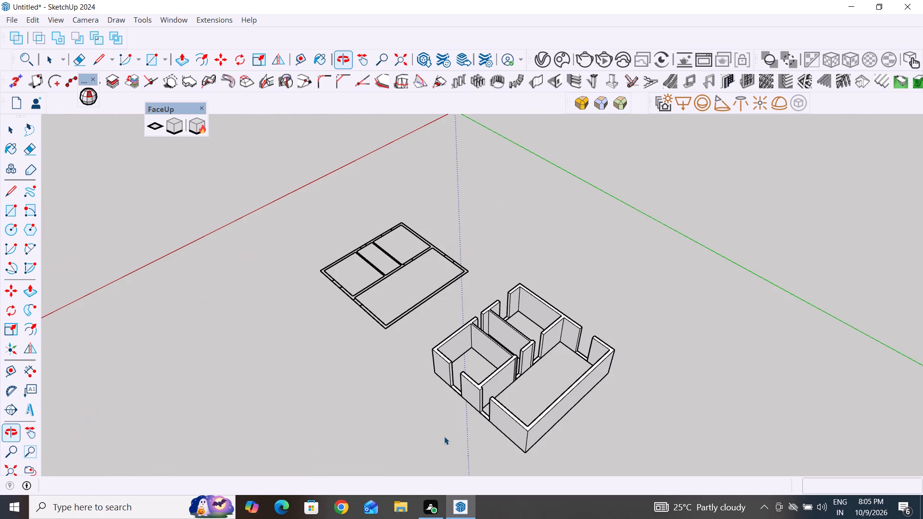
scroll(527, 364, "up", 13)
middle_click_drag(550, 367, 513, 375)
scroll(513, 375, "up", 1)
middle_click_drag(551, 318, 434, 327)
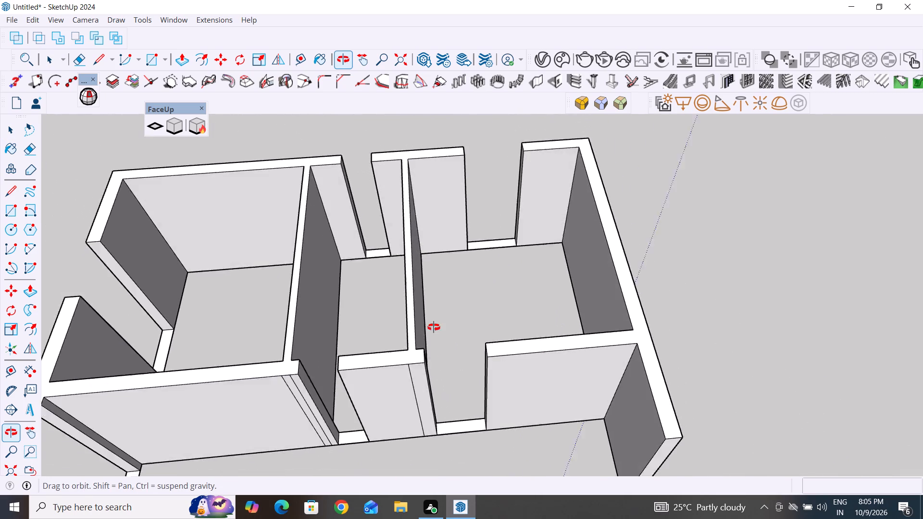
middle_click_drag(434, 327, 498, 321)
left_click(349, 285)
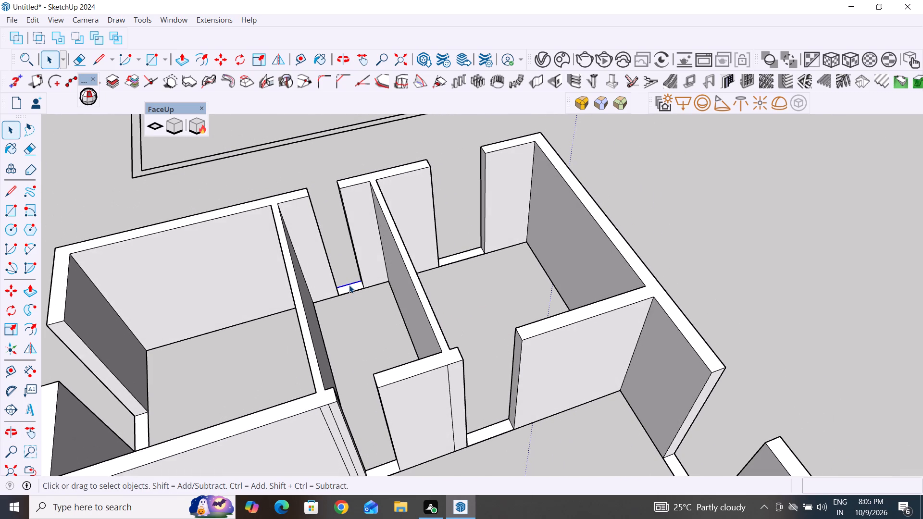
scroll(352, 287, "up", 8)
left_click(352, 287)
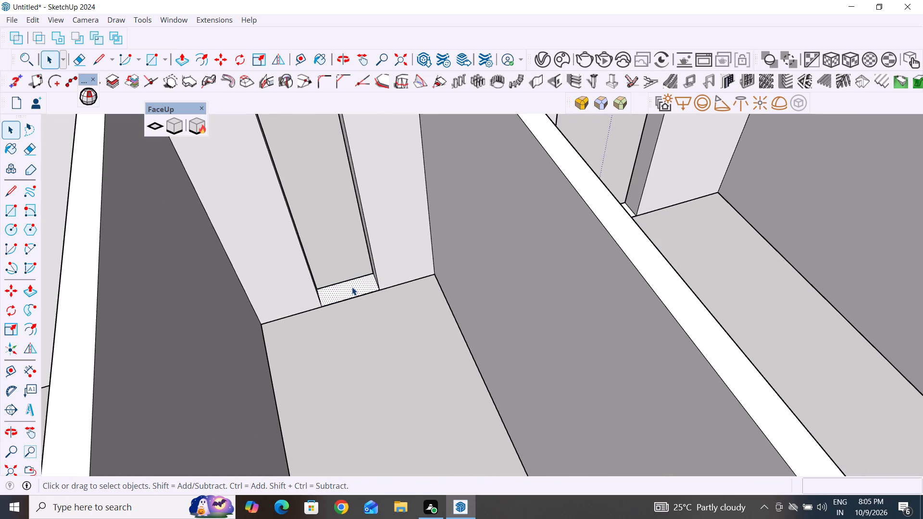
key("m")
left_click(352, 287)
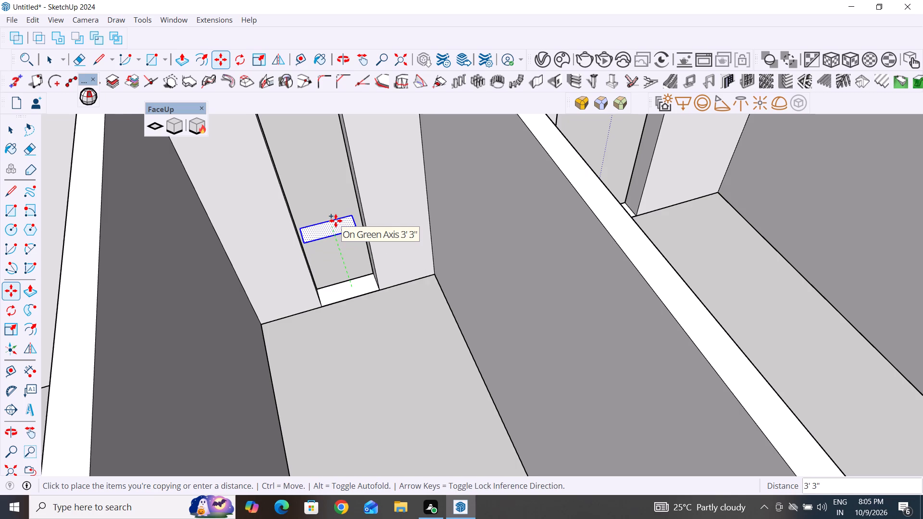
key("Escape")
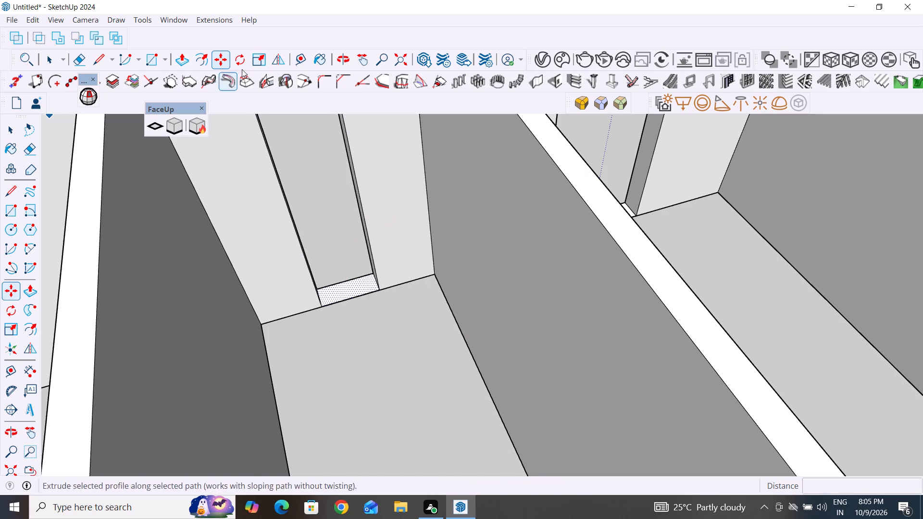
Push/Pull the floor-level face in the narrow middle room's outer wall opening up 3' as a sill.
left_click(184, 59)
left_click(350, 287)
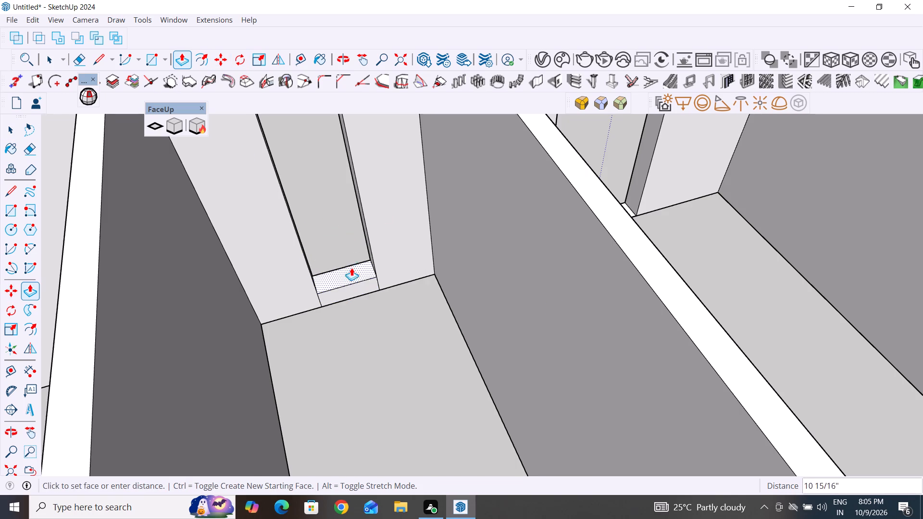
type("3'")
key("Return")
Copy the sill block in the narrow middle room's outer wall opening up to the wall top as a lintel above the window.
scroll(418, 346, "down", 11)
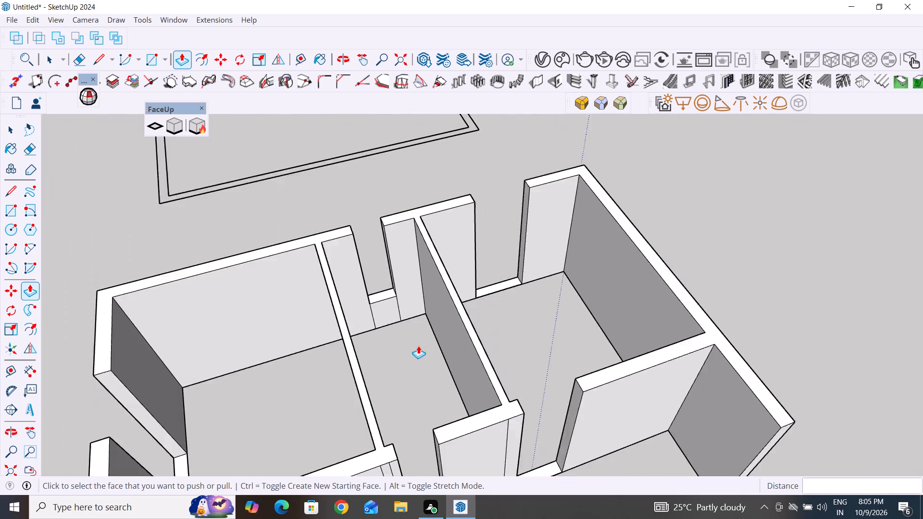
left_click(9, 134)
middle_click_drag(803, 282, 652, 285)
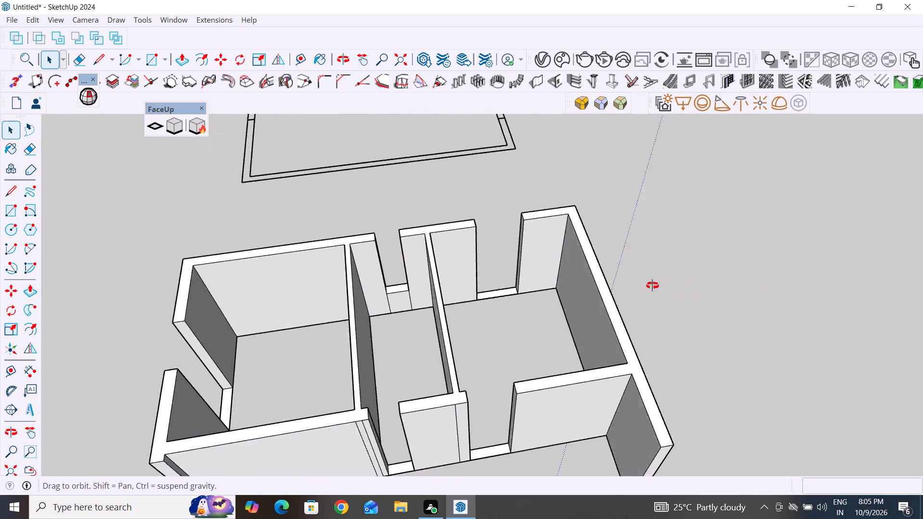
middle_click_drag(652, 285, 639, 265)
scroll(367, 284, "up", 4)
middle_click_drag(460, 313, 593, 294)
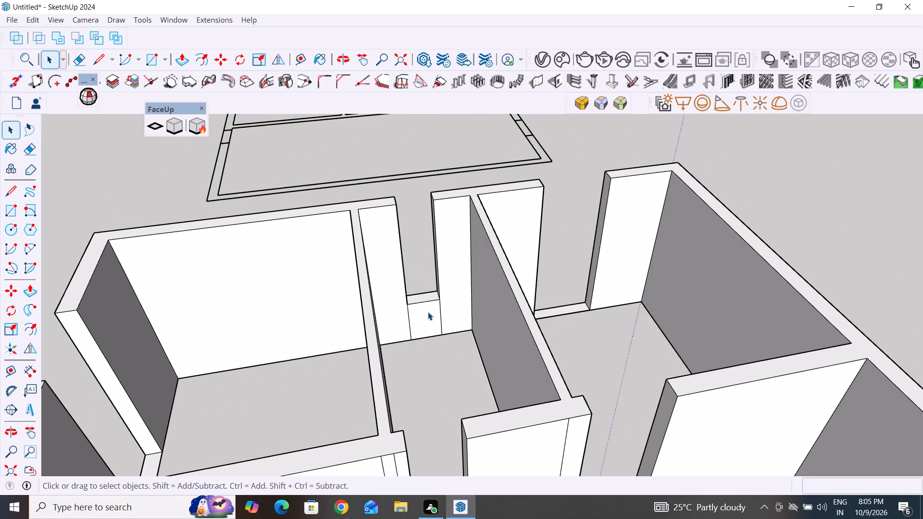
double_click(428, 312)
double_click(428, 312)
left_click(428, 312)
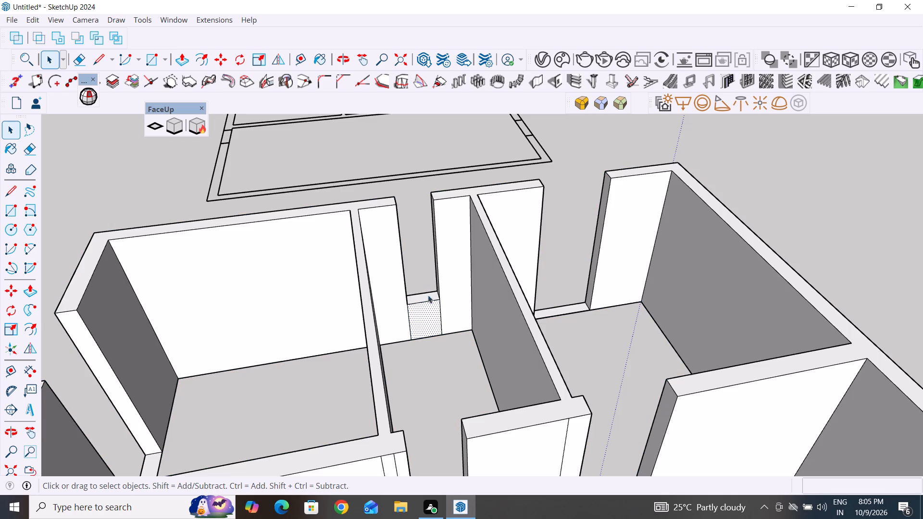
left_click_drag(427, 276, 420, 326)
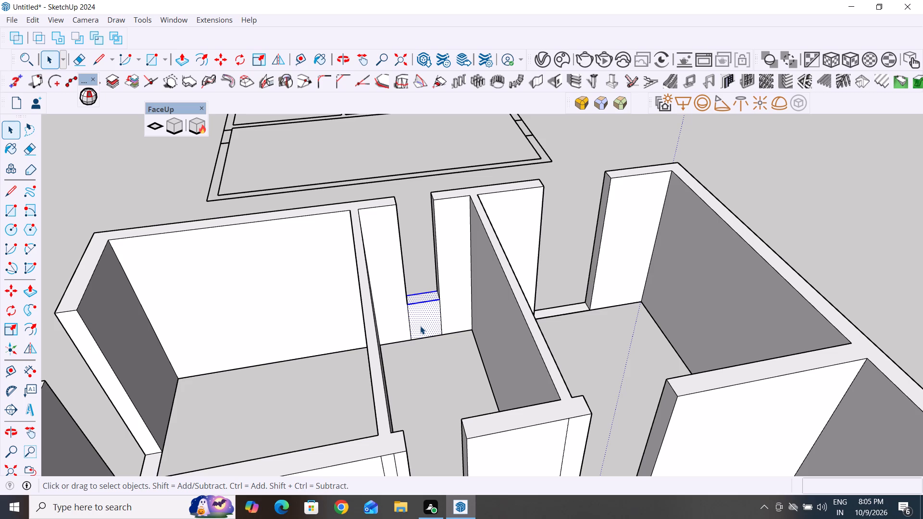
key("m")
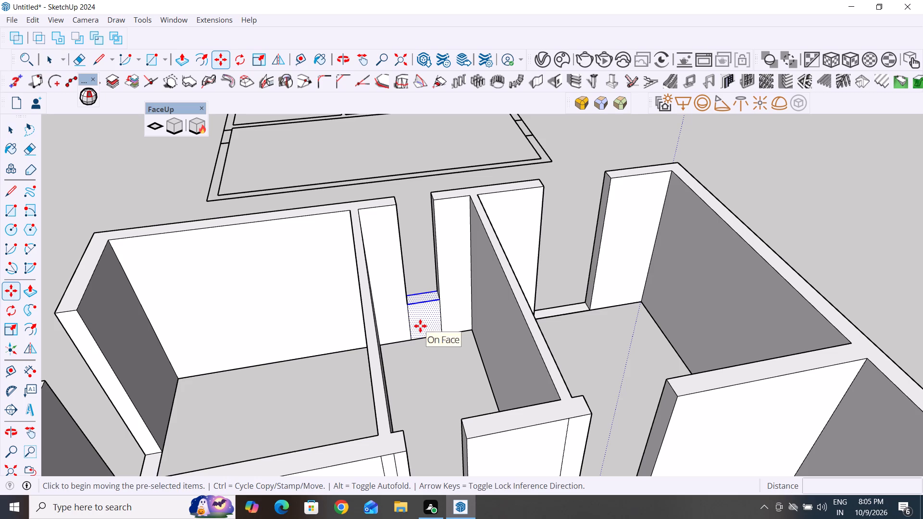
left_click(438, 298)
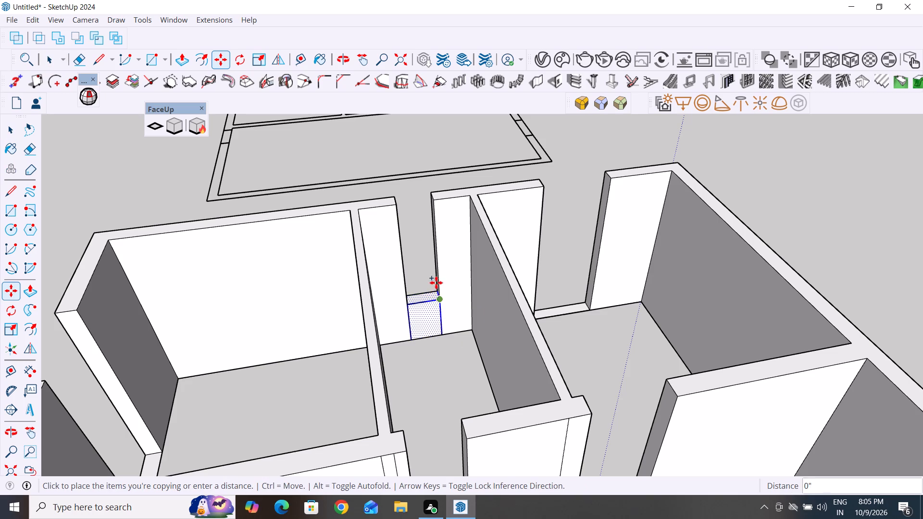
left_click(433, 199)
middle_click_drag(382, 247, 481, 301)
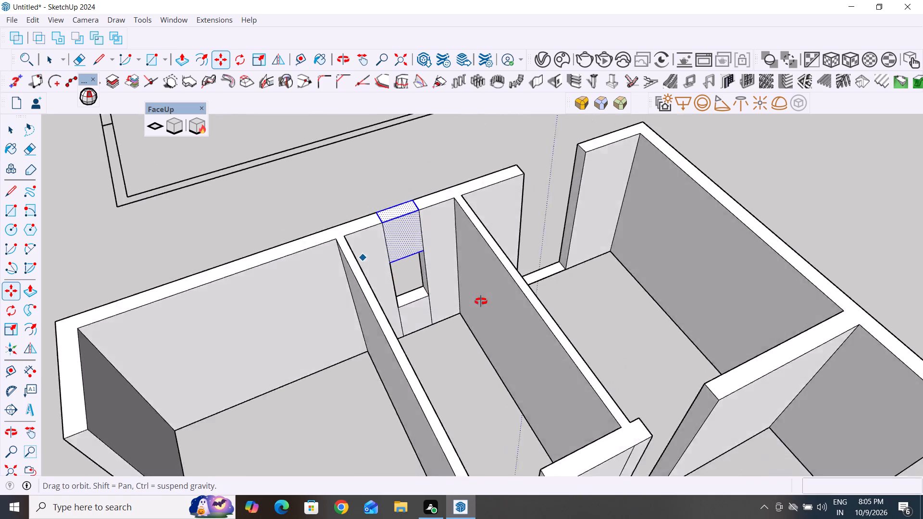
middle_click_drag(481, 301, 805, 259)
middle_click_drag(401, 363, 623, 187)
scroll(252, 518, "down", 6)
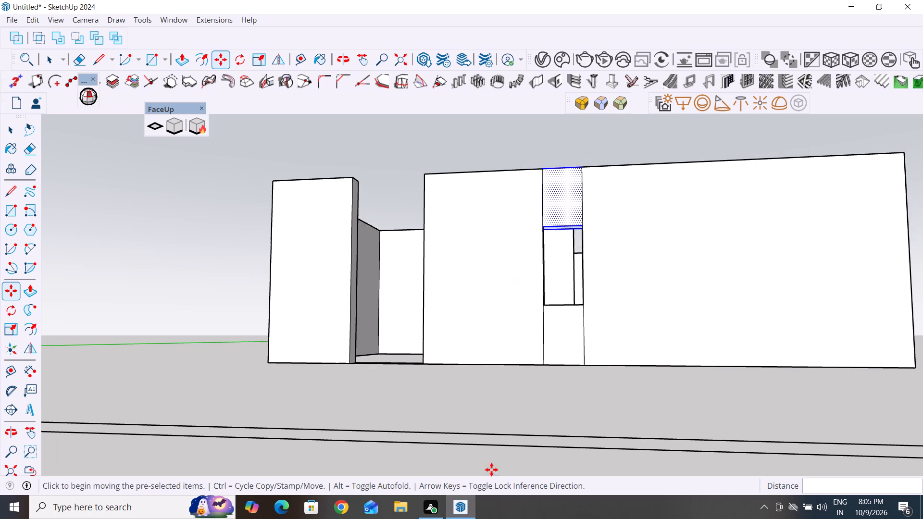
scroll(594, 219, "up", 4)
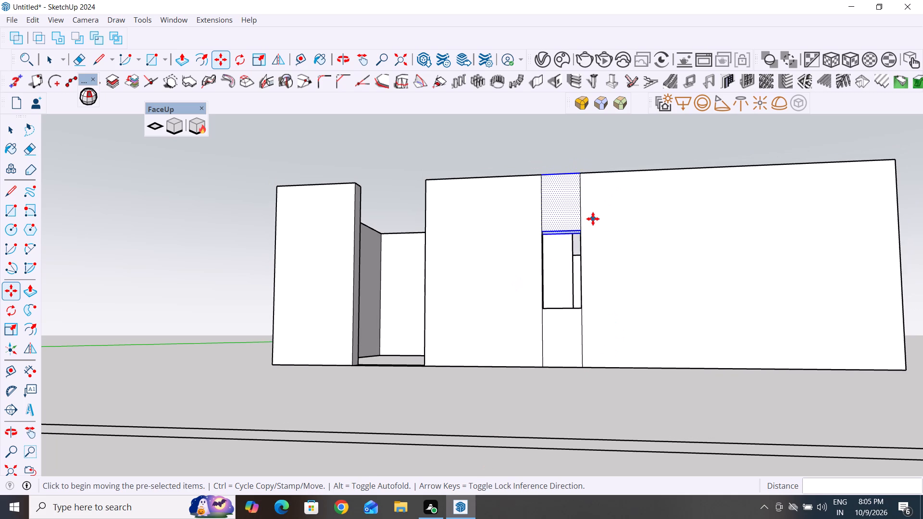
left_click(11, 132)
left_click(463, 134)
Draw two 10" lines across the wall thickness at both ends of the new lintel's underside to close its bottom face.
scroll(643, 188, "up", 4)
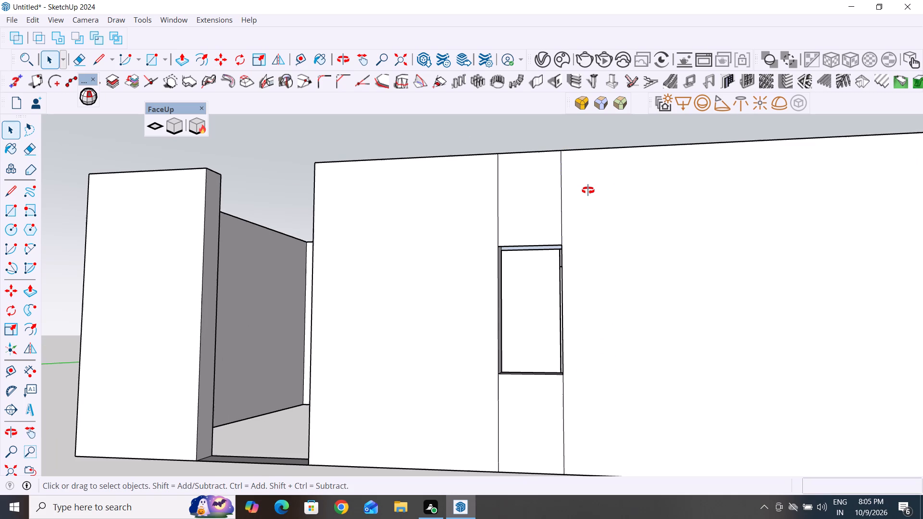
scroll(642, 186, "up", 1)
middle_click_drag(604, 266, 588, 190)
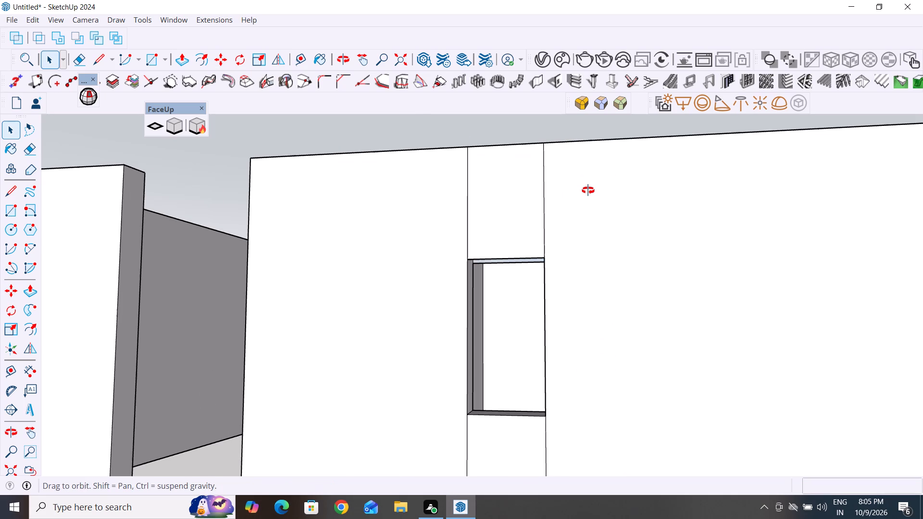
middle_click_drag(588, 190, 446, 231)
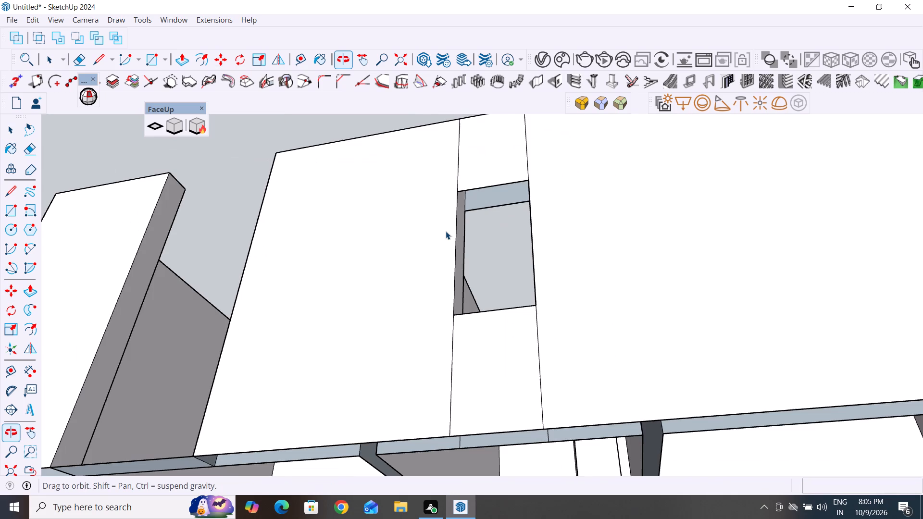
middle_click_drag(446, 231, 590, 147)
scroll(595, 348, "up", 2)
middle_click_drag(624, 377, 593, 345)
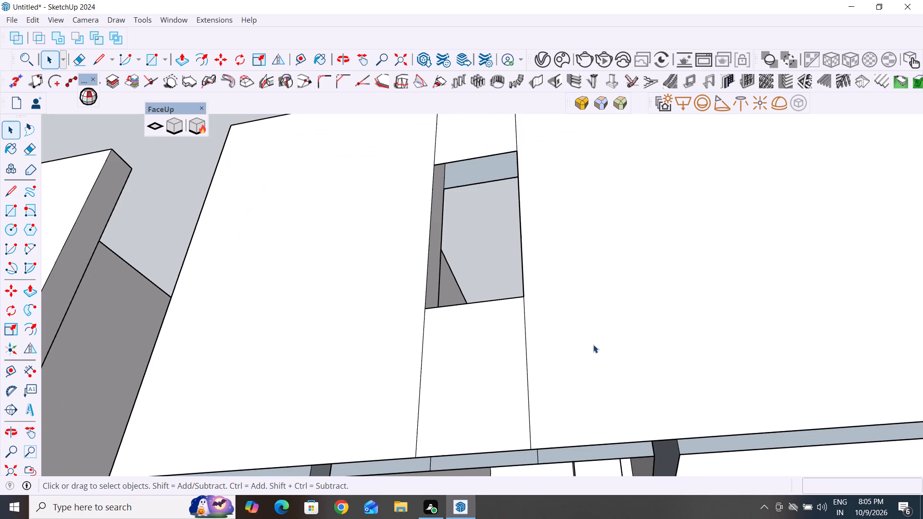
middle_click_drag(593, 345, 668, 228)
left_click(13, 189)
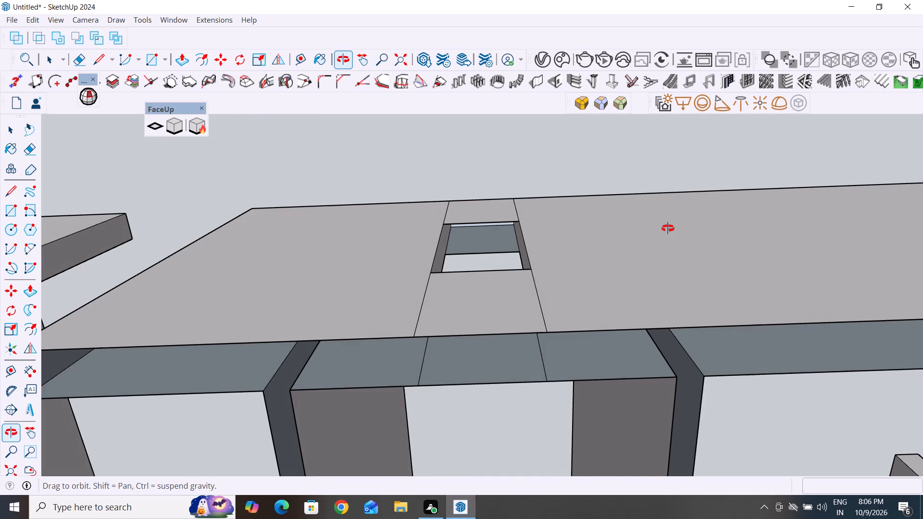
left_click(518, 257)
left_click(519, 223)
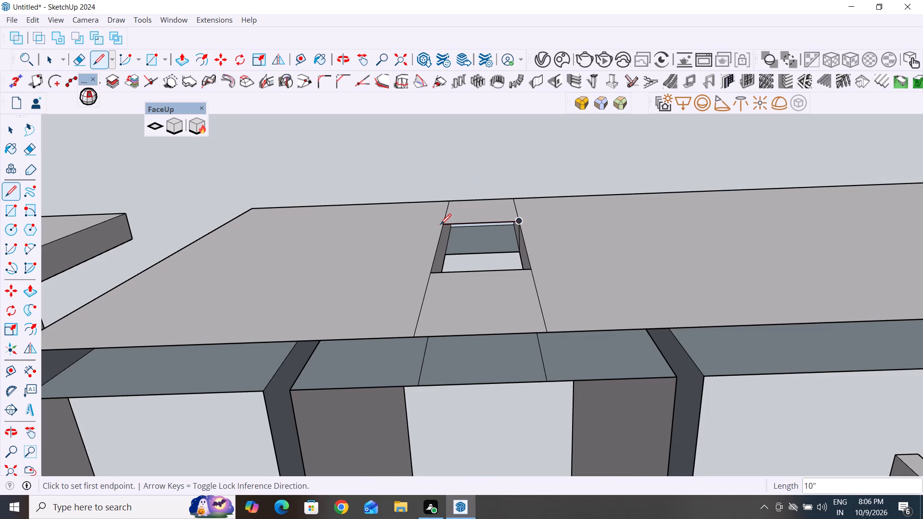
left_click(448, 255)
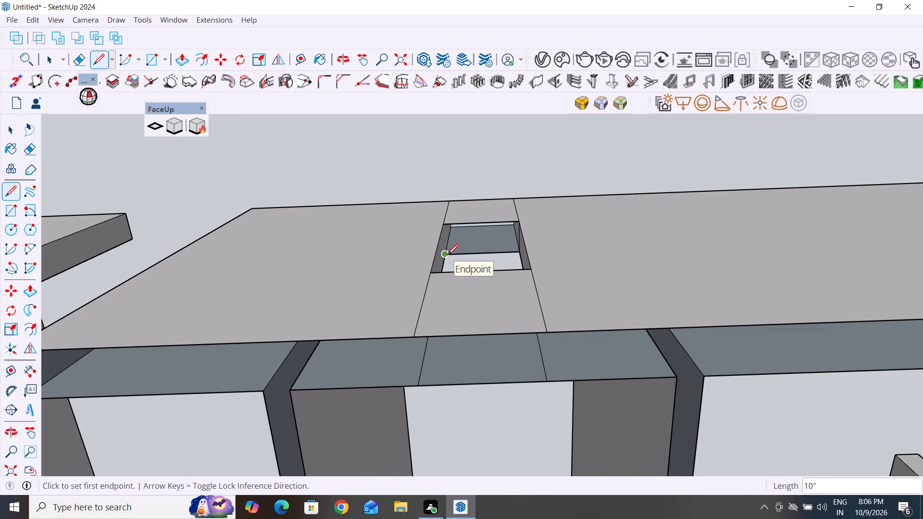
left_click(443, 226)
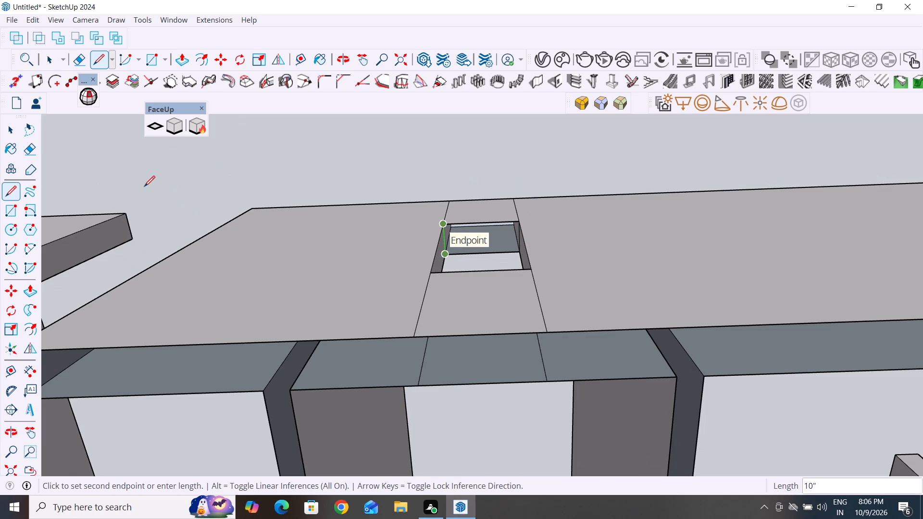
left_click(12, 132)
Examine the narrow room's window opening, its lintel and sill, and the long outer wall from outside.
scroll(431, 164, "down", 3)
middle_click_drag(543, 170, 431, 164)
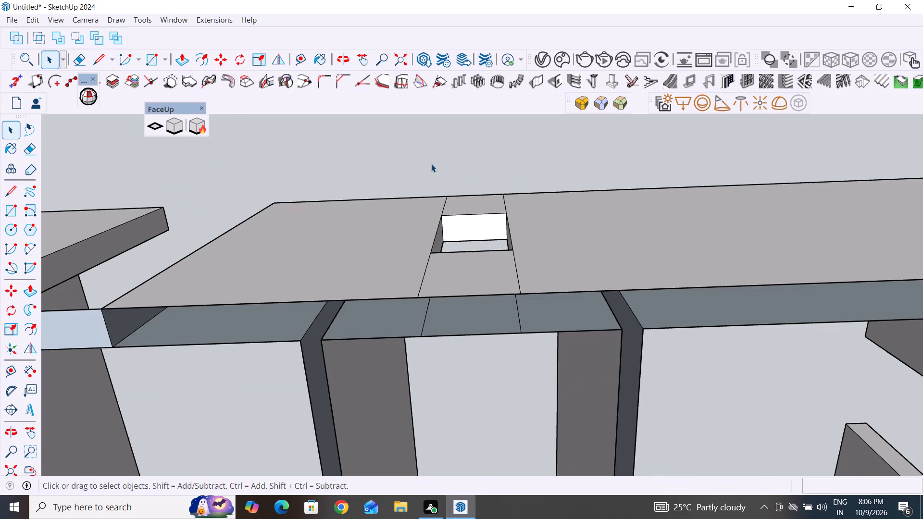
middle_click_drag(431, 164, 533, 518)
scroll(436, 293, "down", 5)
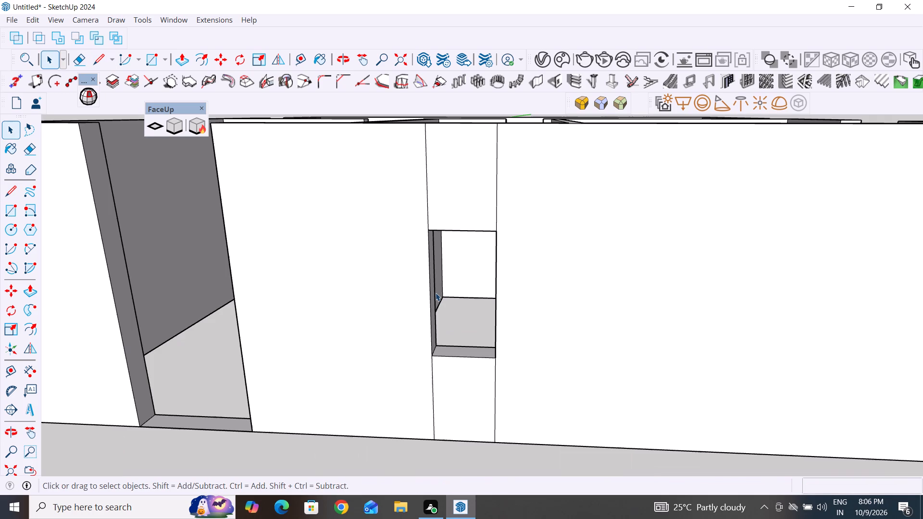
scroll(436, 293, "down", 8)
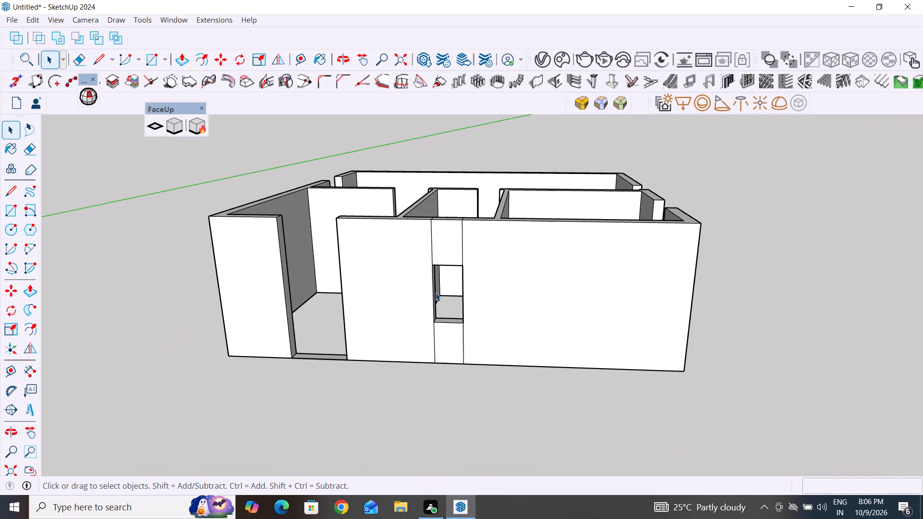
middle_click_drag(557, 290, 559, 278)
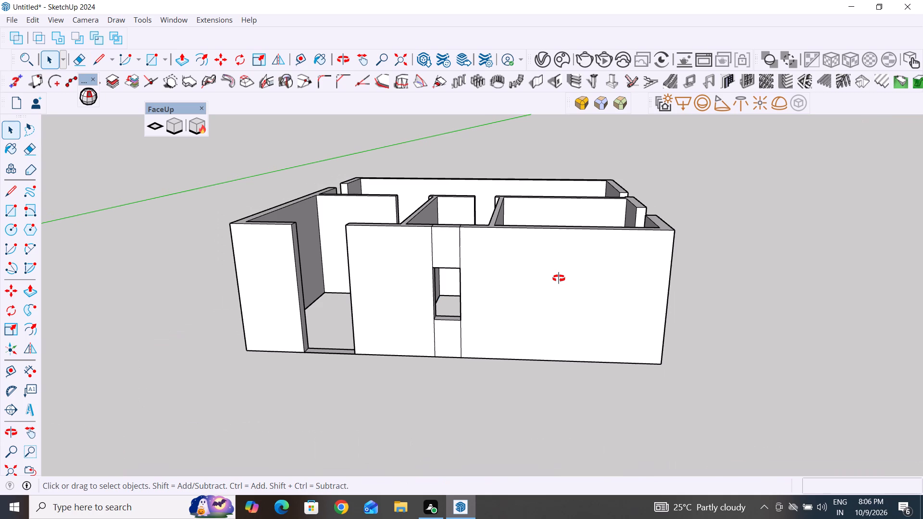
middle_click_drag(559, 278, 394, 389)
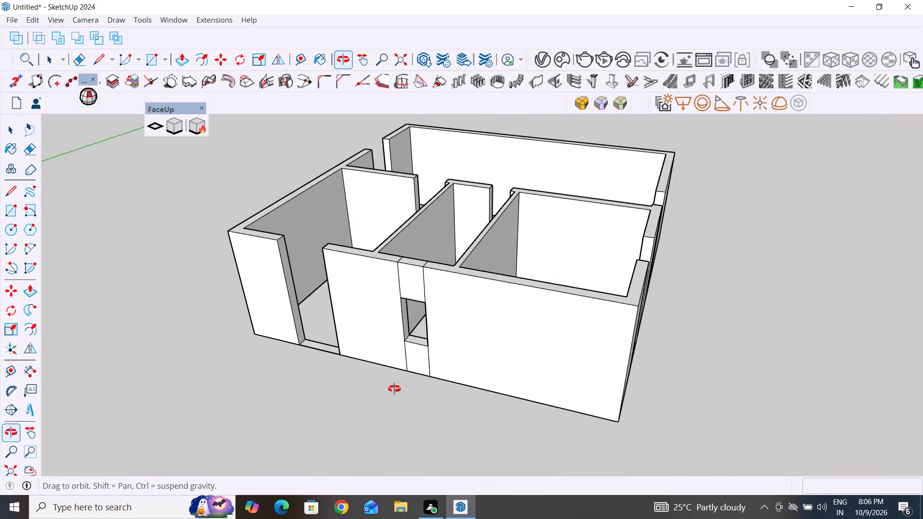
middle_click_drag(394, 389, 652, 305)
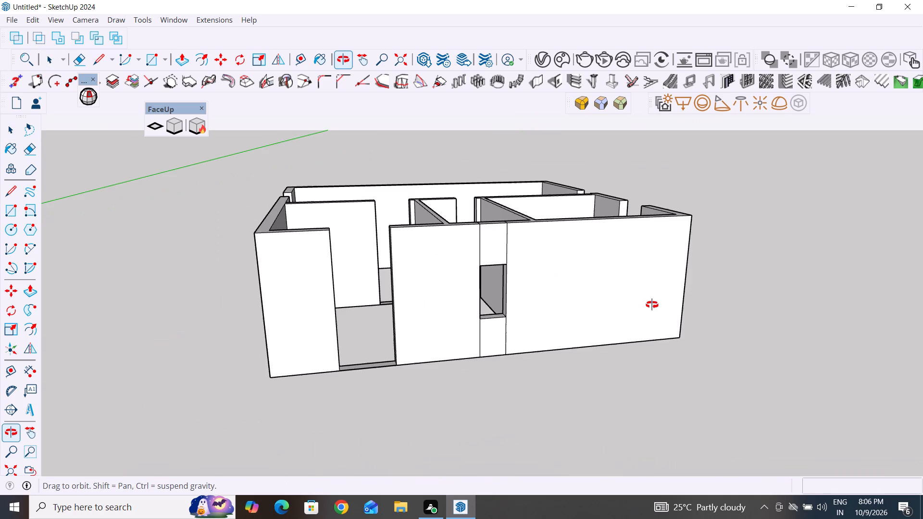
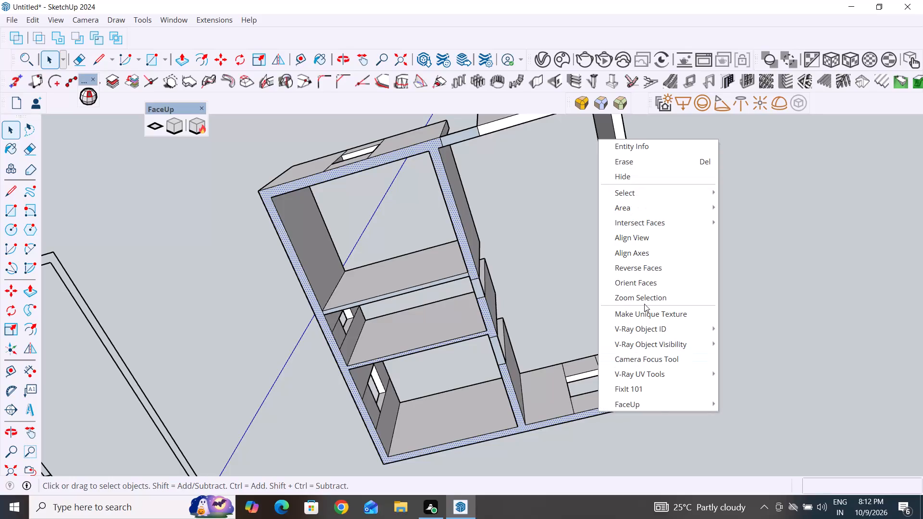
Reverse the wall base, the two inner doorway faces and the thin partition's base face on the walled model's underside.
left_click(652, 270)
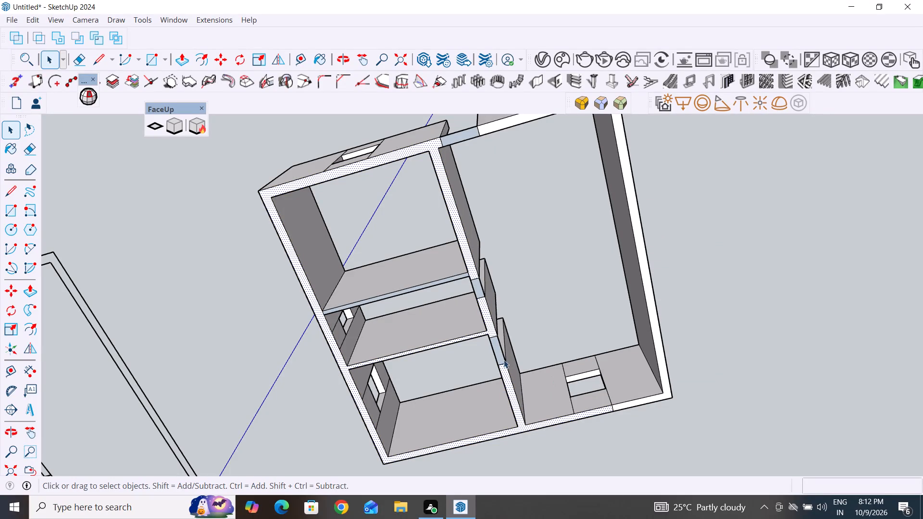
left_click(497, 350)
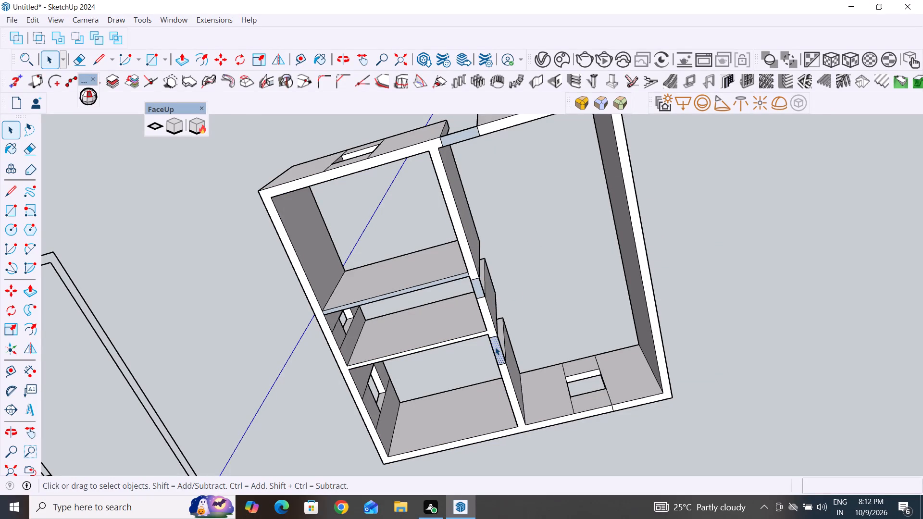
right_click(495, 347)
left_click(529, 199)
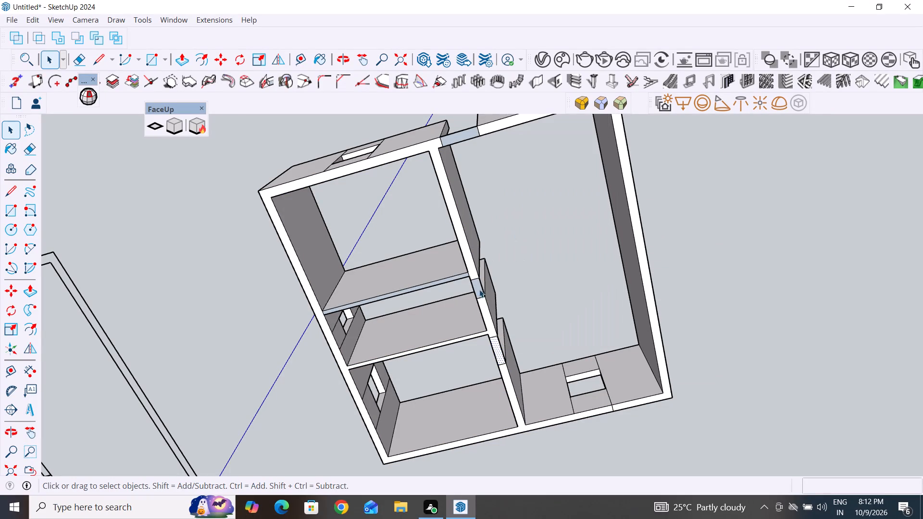
left_click(477, 287)
right_click(477, 287)
left_click(529, 140)
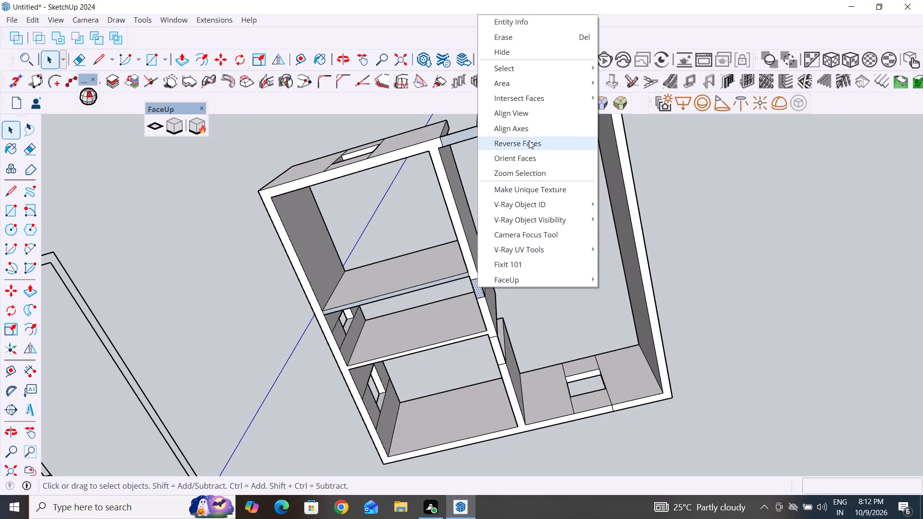
scroll(451, 273, "up", 6)
right_click(460, 280)
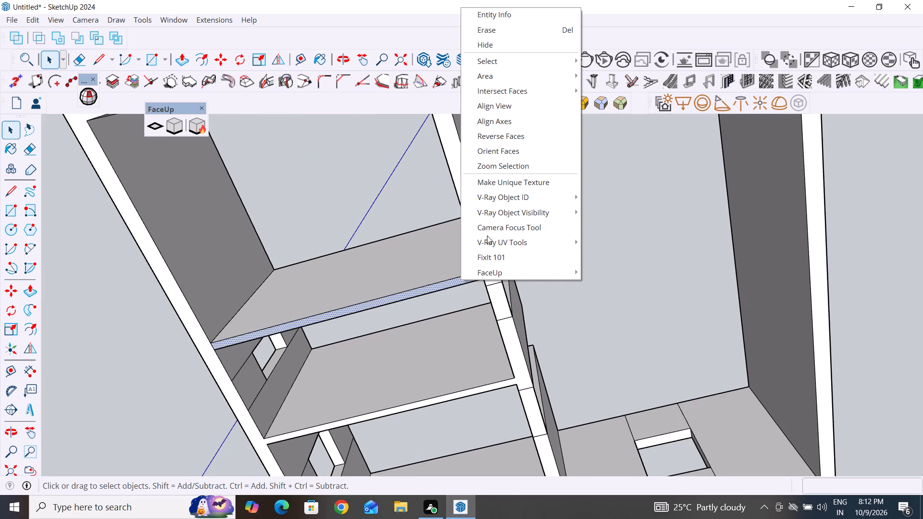
left_click(517, 135)
Reverse the floor-level face in the main entrance opening of the outer wall.
scroll(612, 294, "down", 6)
middle_click_drag(623, 314, 622, 262)
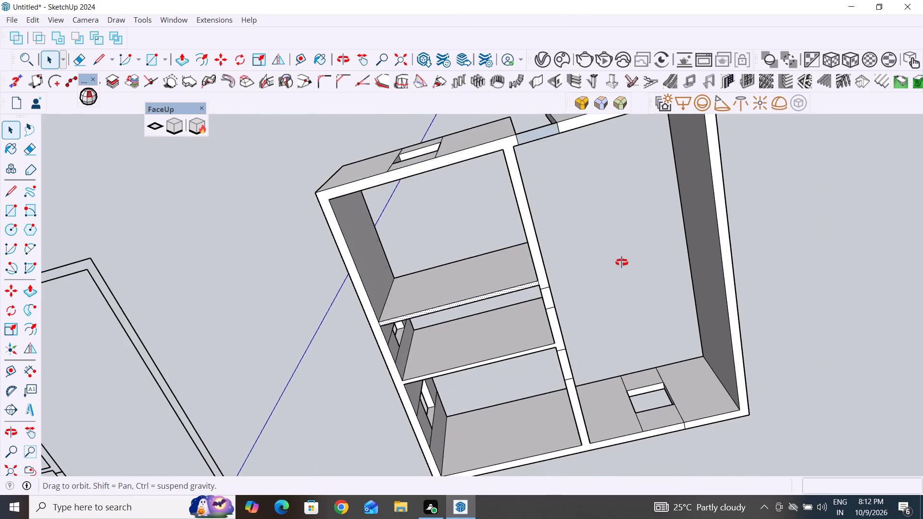
middle_click_drag(622, 262, 672, 458)
middle_click_drag(606, 239, 594, 173)
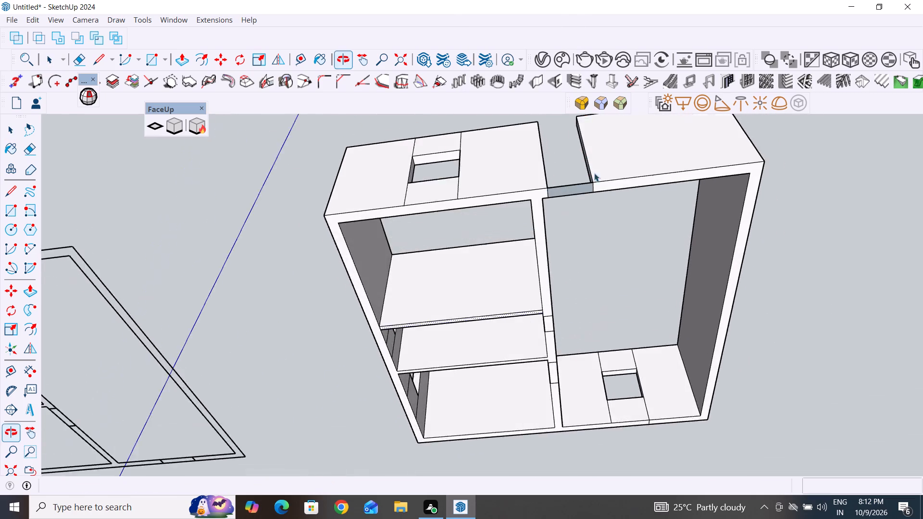
scroll(580, 210, "up", 4)
left_click(578, 177)
right_click(578, 177)
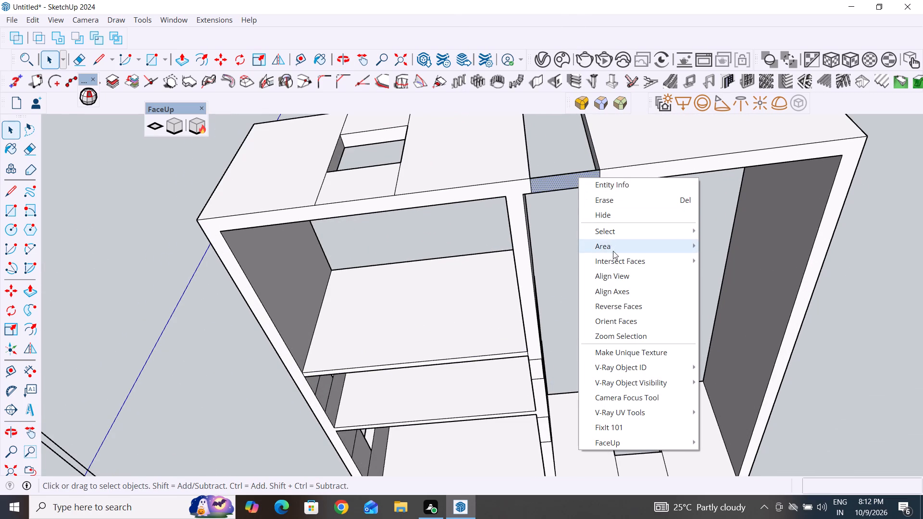
left_click(613, 310)
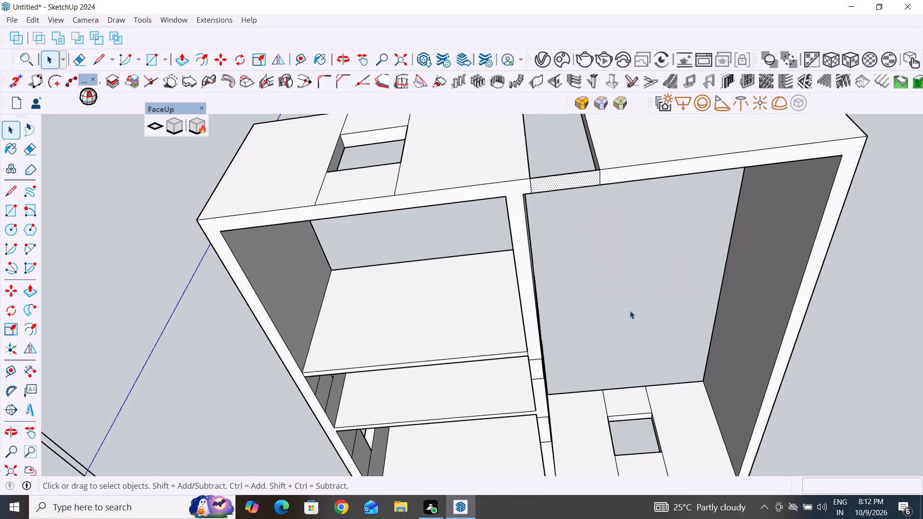
Draw a 31' 8" by 31' 8" rectangle over the flat floor plan between its opposite outer corners.
scroll(625, 319, "down", 5)
middle_click_drag(623, 434, 637, 280)
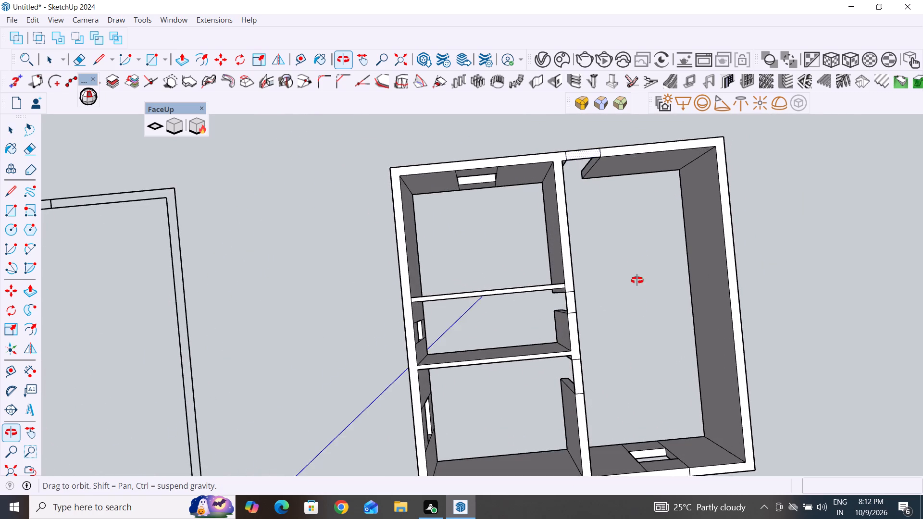
middle_click_drag(637, 280, 634, 518)
middle_click_drag(611, 323, 605, 509)
middle_click_drag(670, 276, 675, 336)
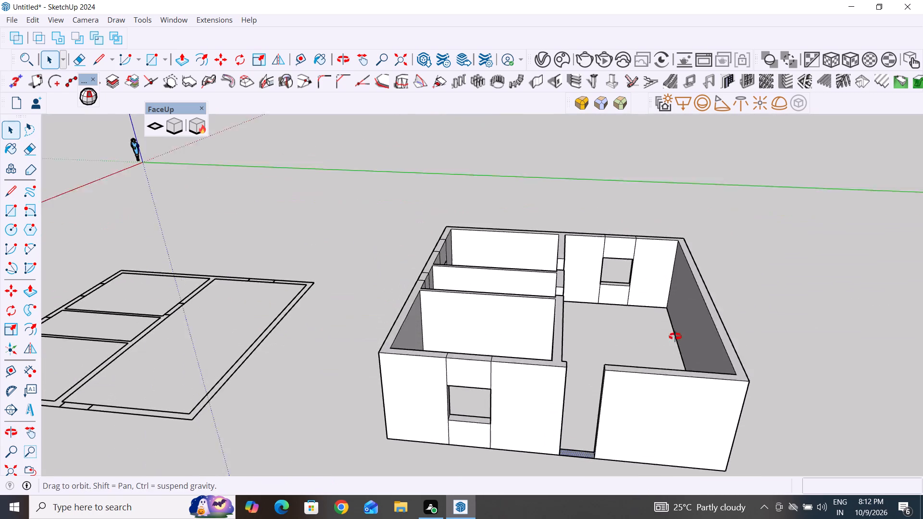
middle_click_drag(675, 336, 684, 403)
scroll(717, 287, "down", 5)
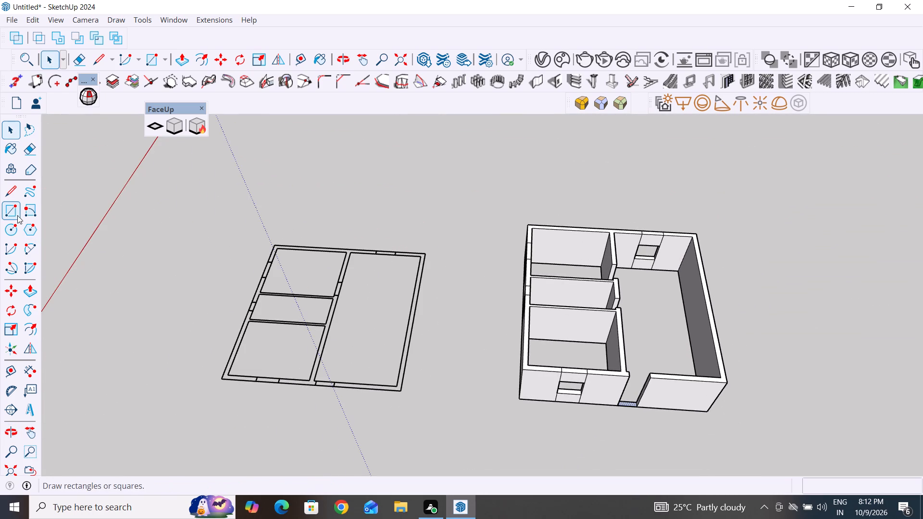
left_click(15, 213)
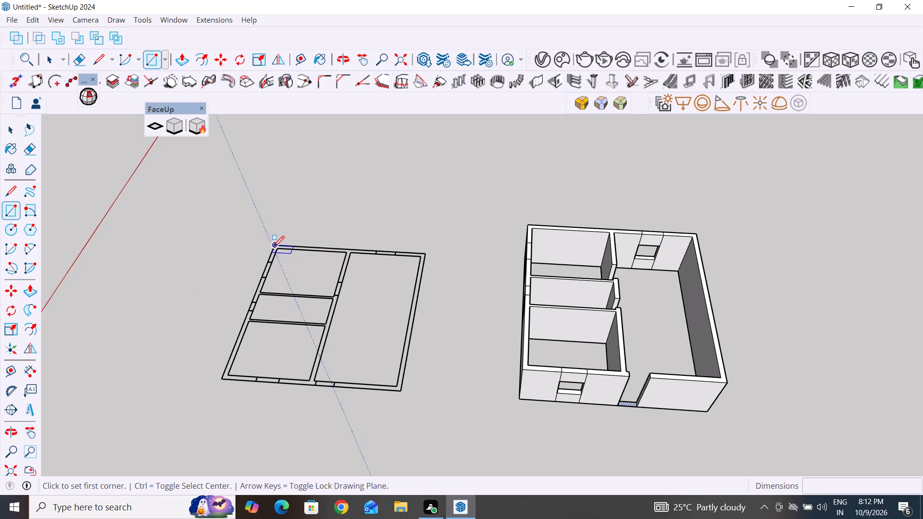
left_click(274, 247)
left_click(402, 391)
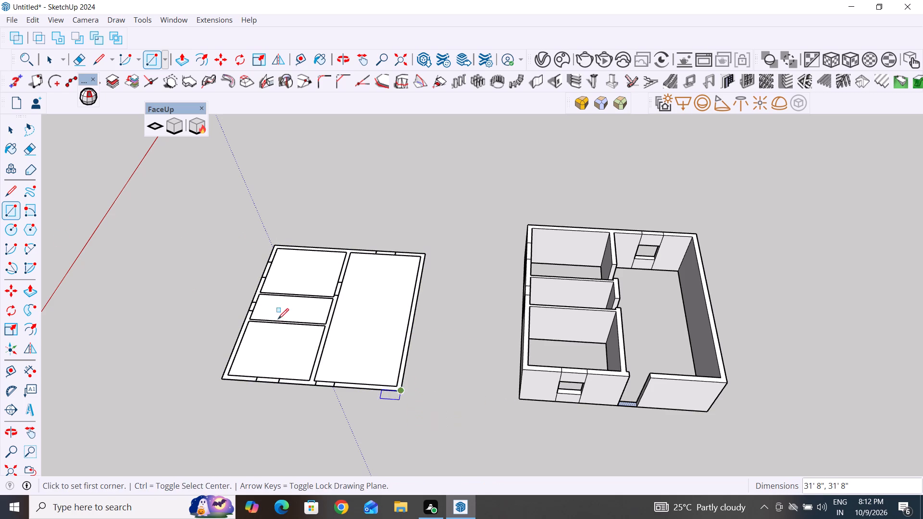
Push/Pull the underside of the flat floor plan's new face 6" down as a base slab.
left_click(4, 133)
left_click(186, 59)
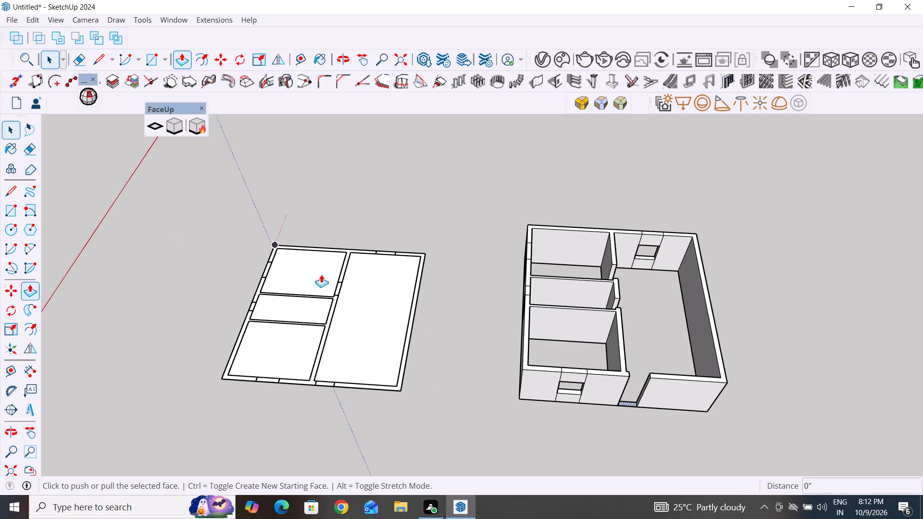
left_click(356, 343)
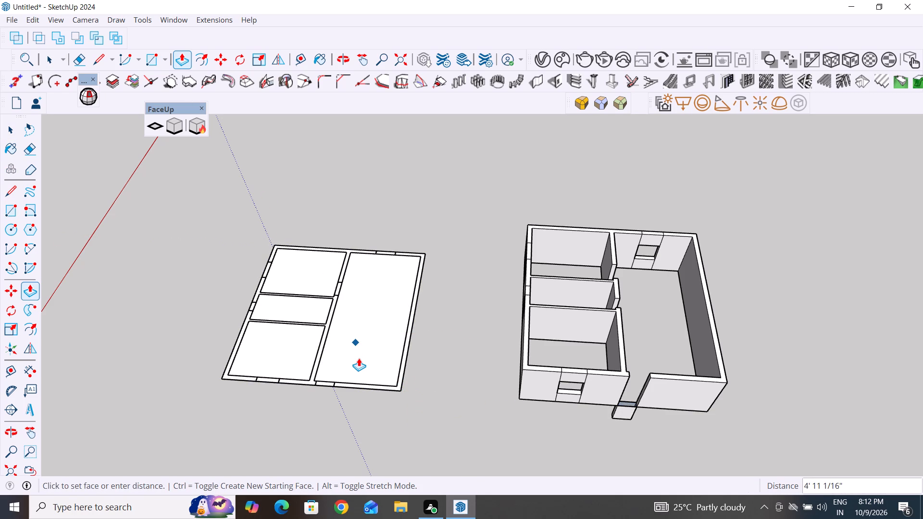
key("Escape")
middle_click_drag(212, 399, 274, 136)
left_click(347, 319)
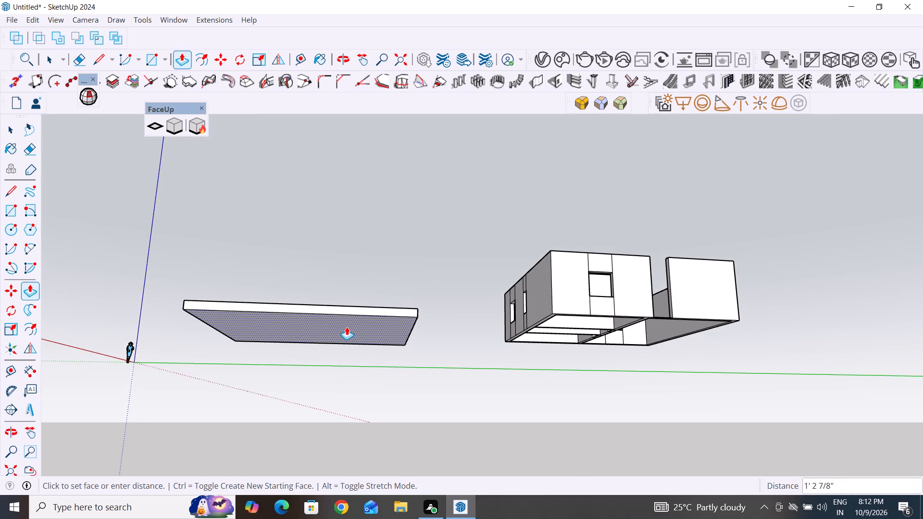
key("6")
key("shift+quotedbl")
key("Return")
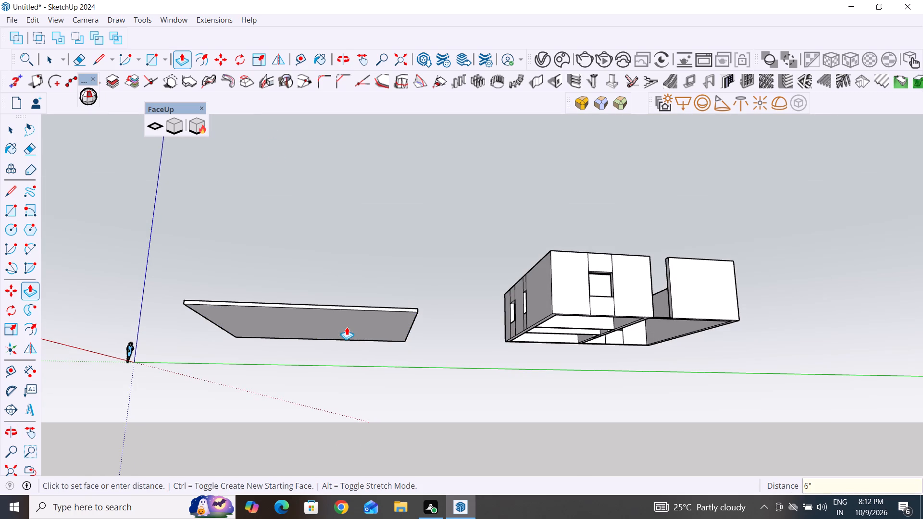
Copy the rectangular slab face about 48' 10" from the floor plan onto the open ground beside it.
middle_click_drag(477, 394, 453, 516)
middle_click_drag(476, 339, 448, 431)
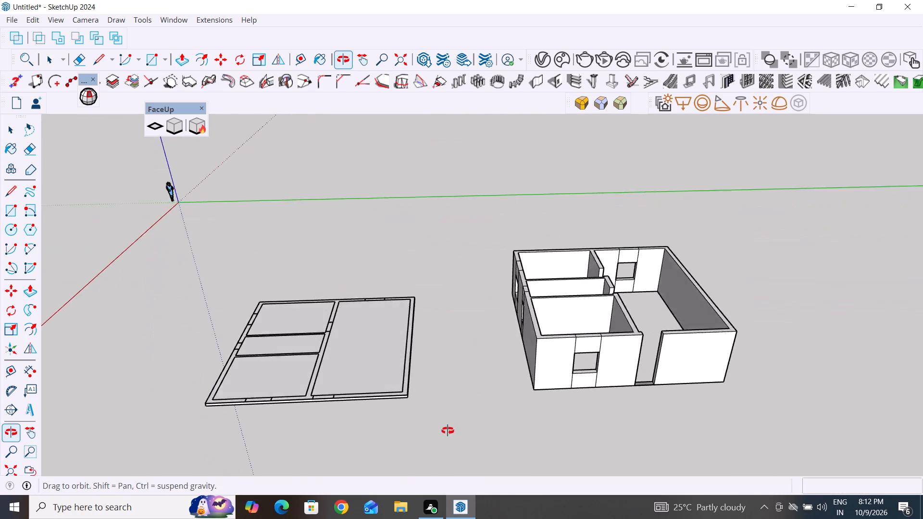
middle_click_drag(448, 431, 445, 441)
left_click(12, 135)
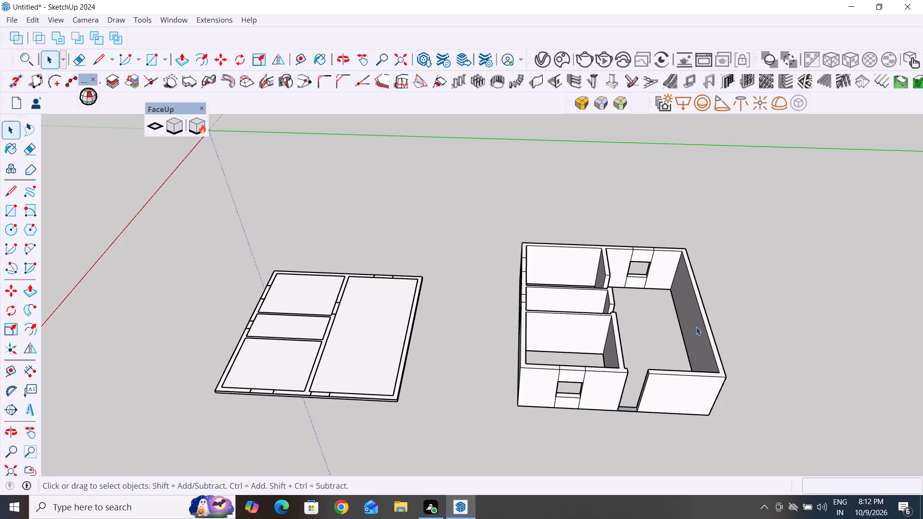
middle_click_drag(684, 334, 380, 316)
scroll(498, 411, "up", 2)
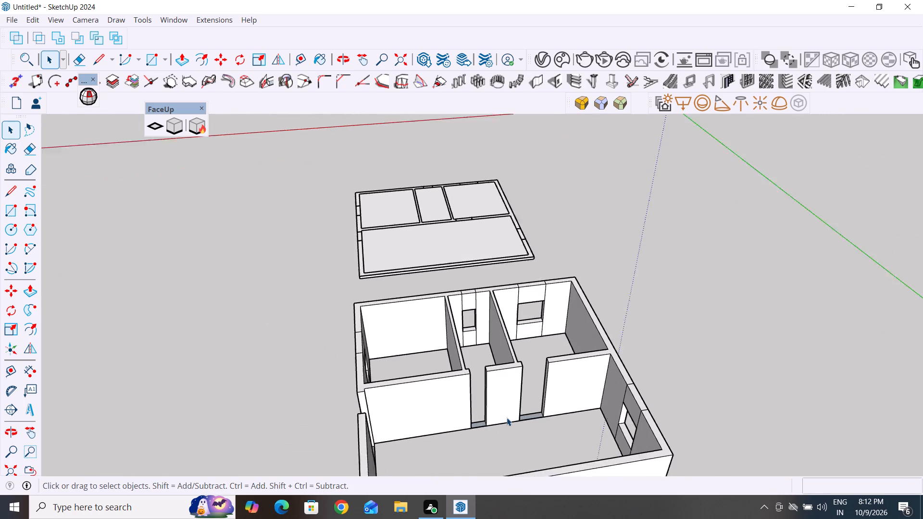
scroll(507, 418, "up", 2)
left_click(425, 214)
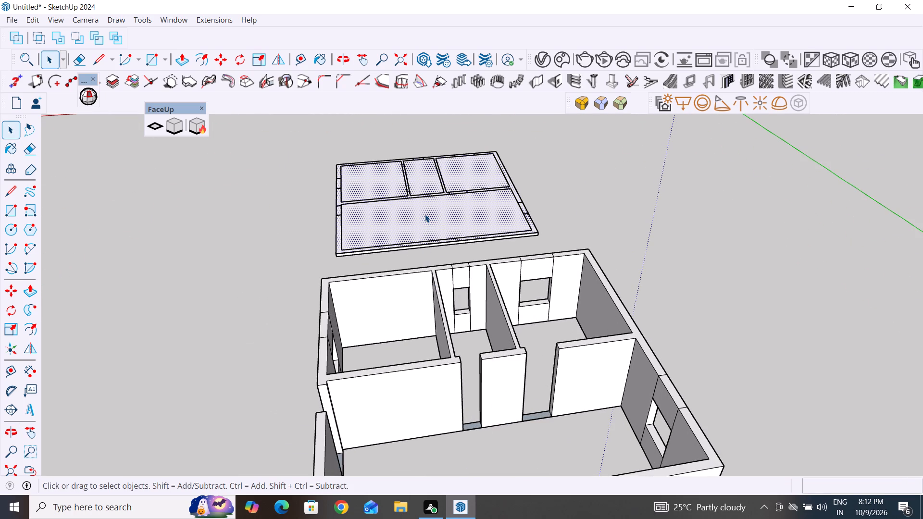
key("m")
left_click(337, 258)
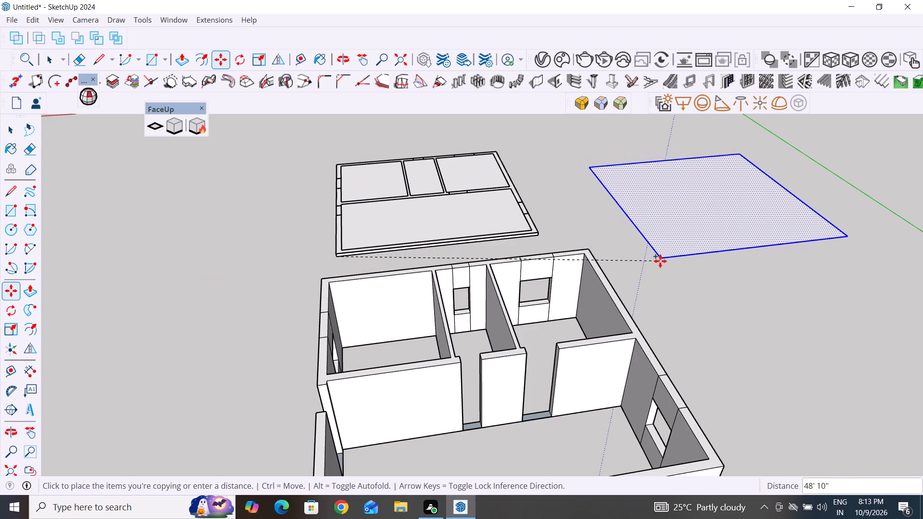
left_click(660, 261)
Push/Pull the copied rectangular face 6" up as a separate slab.
left_click(14, 127)
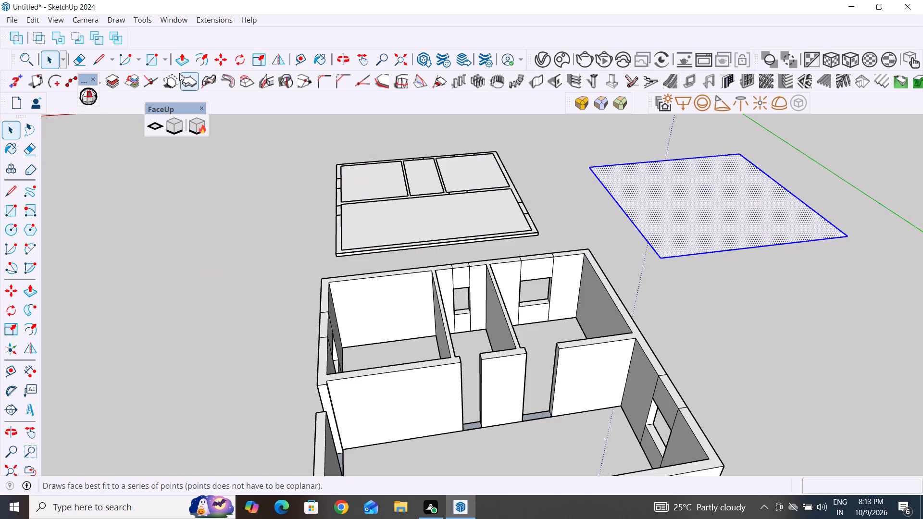
left_click(178, 66)
left_click(668, 218)
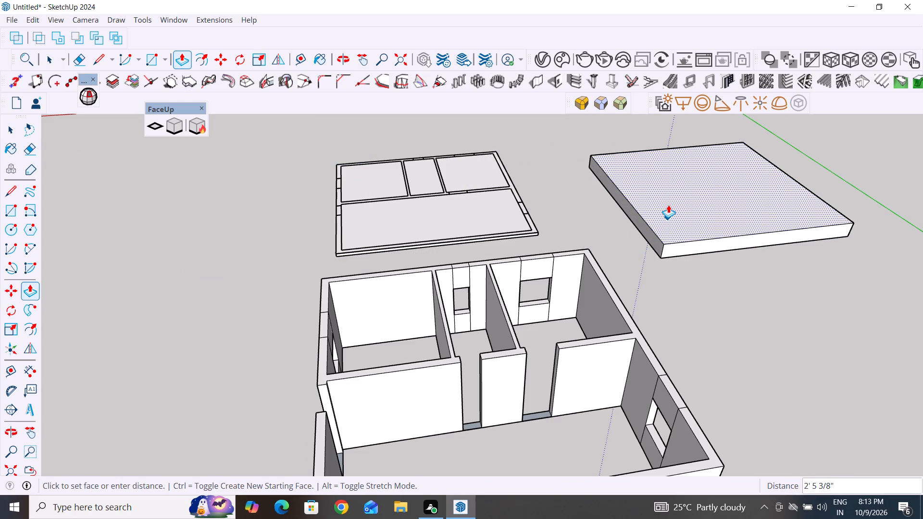
key("6")
key("shift+quotedbl")
key("Return")
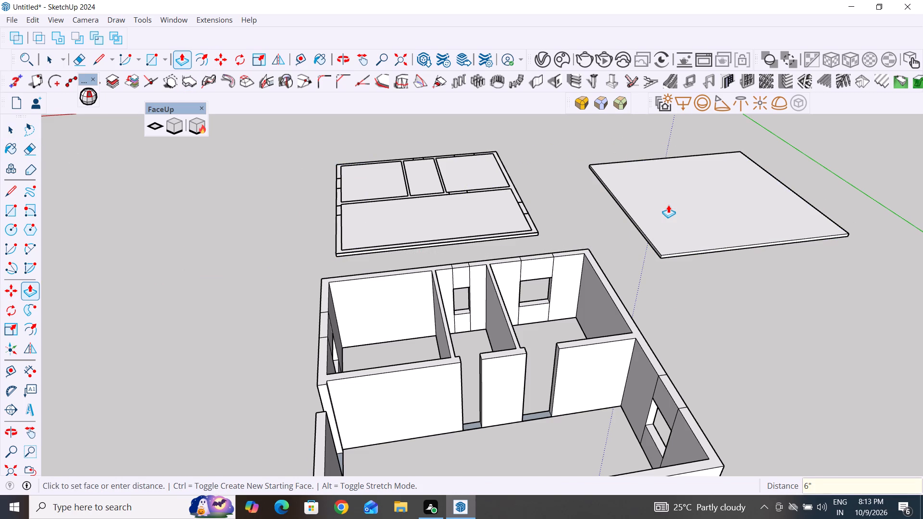
left_click(12, 130)
left_click(279, 314)
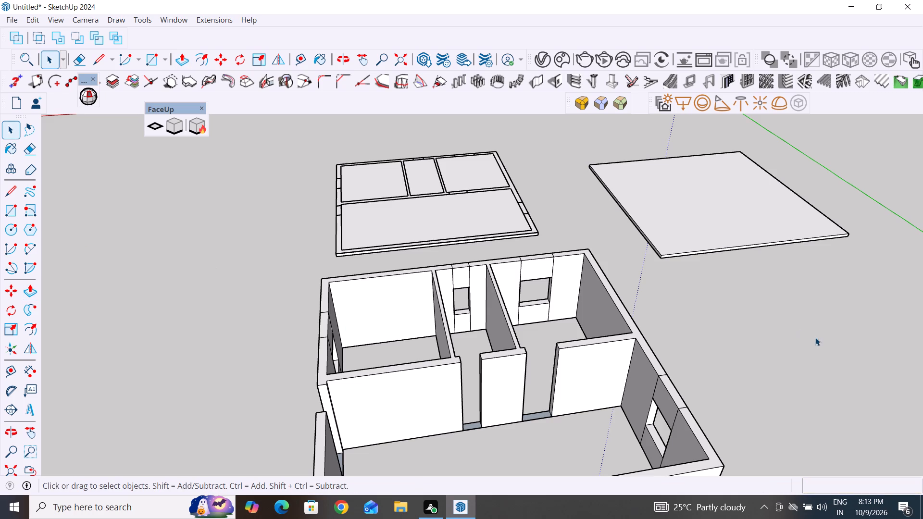
Push/Pull the threshold face in the doorway of the room with the larger window 3' up.
scroll(811, 337, "down", 4)
middle_click_drag(789, 334, 712, 433)
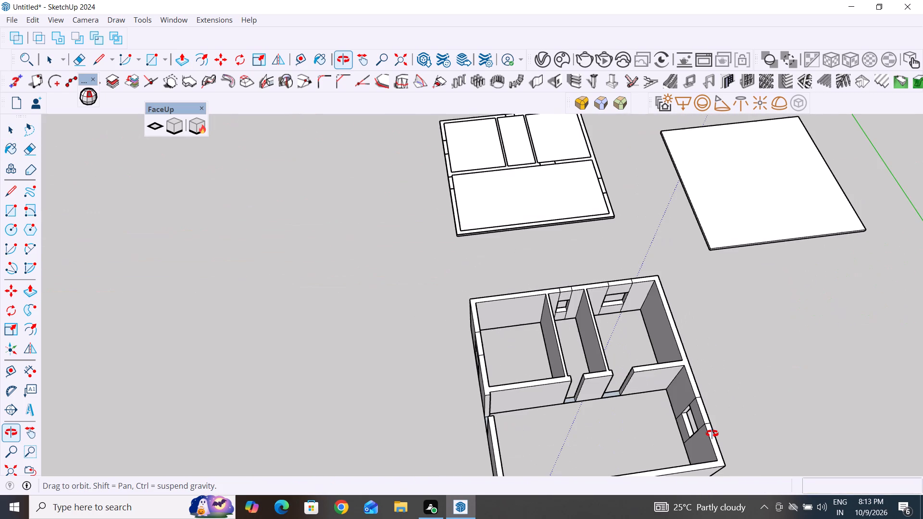
middle_click_drag(712, 433, 664, 381)
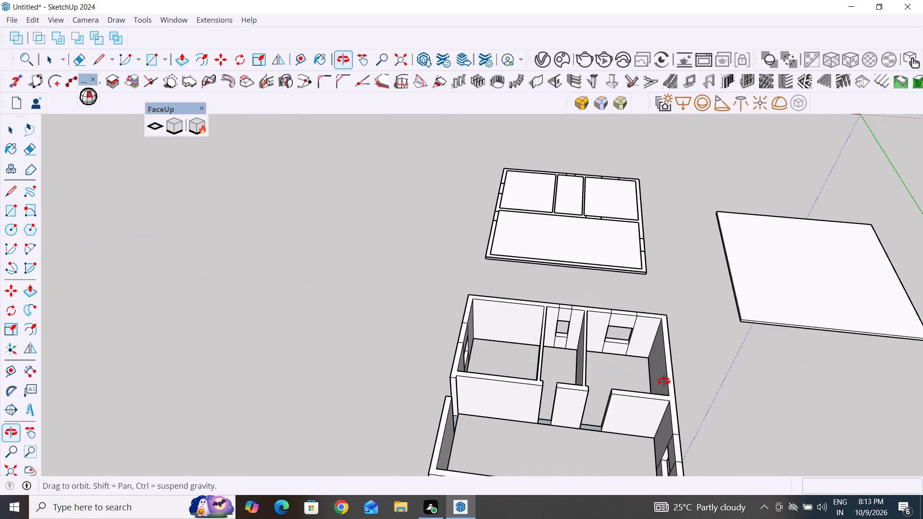
middle_click_drag(664, 381, 674, 353)
scroll(748, 400, "up", 8)
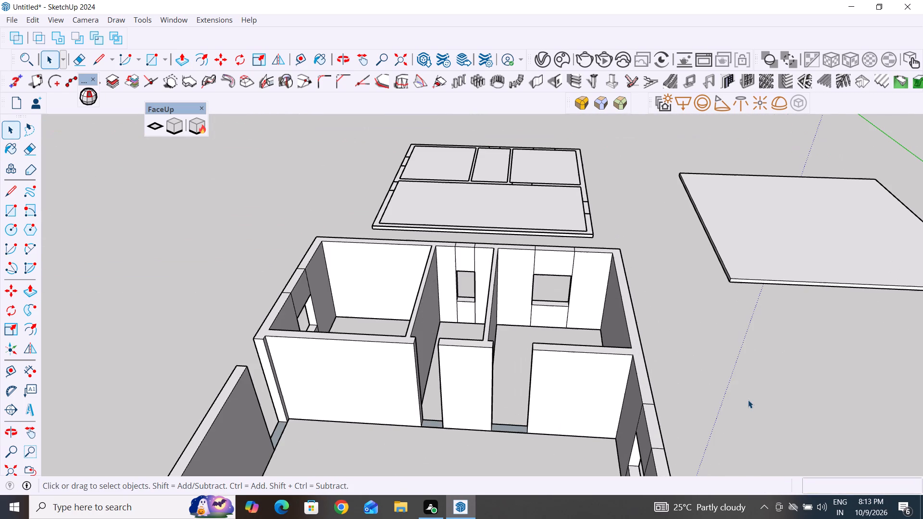
middle_click_drag(699, 419, 727, 399)
scroll(483, 442, "up", 3)
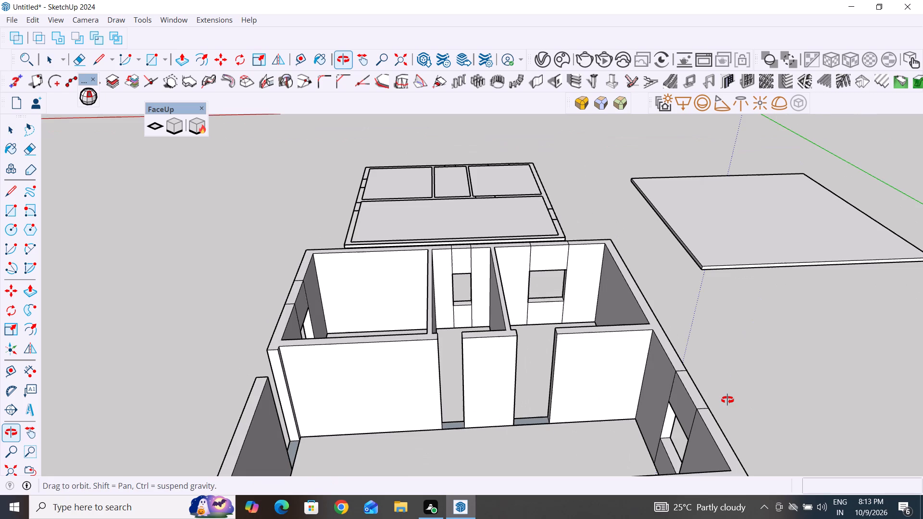
scroll(501, 426, "up", 3)
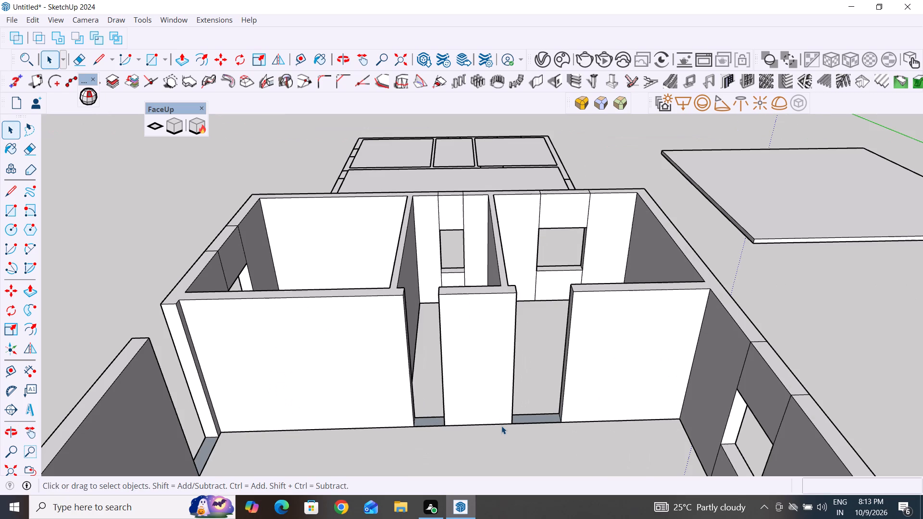
left_click(28, 291)
scroll(549, 427, "up", 5)
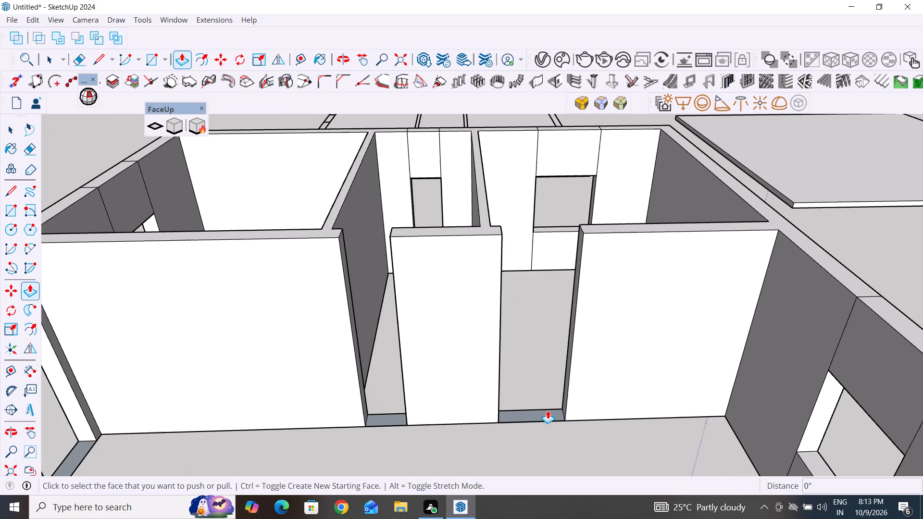
left_click(548, 410)
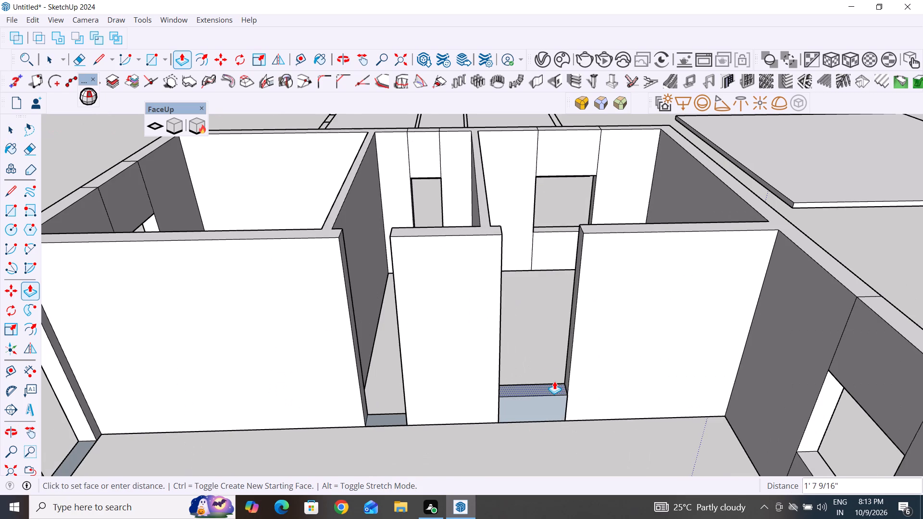
key("3")
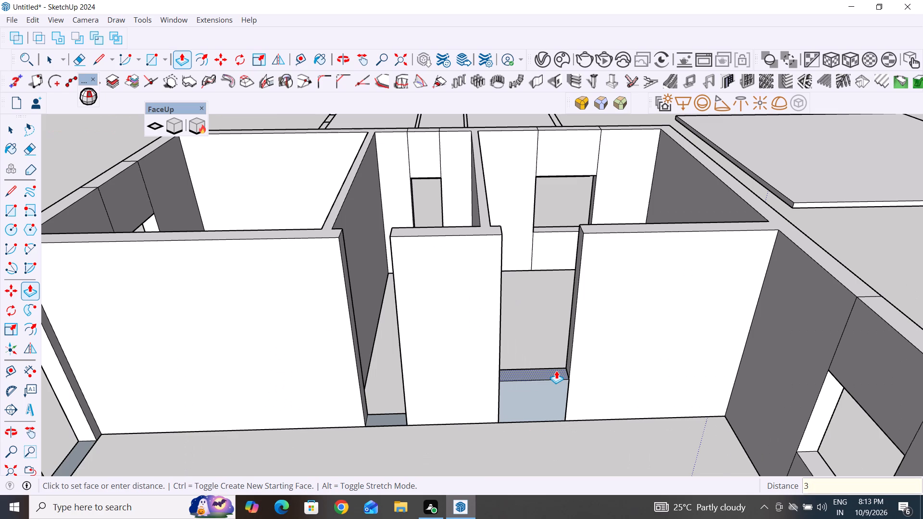
key("apostrophe")
key("Return")
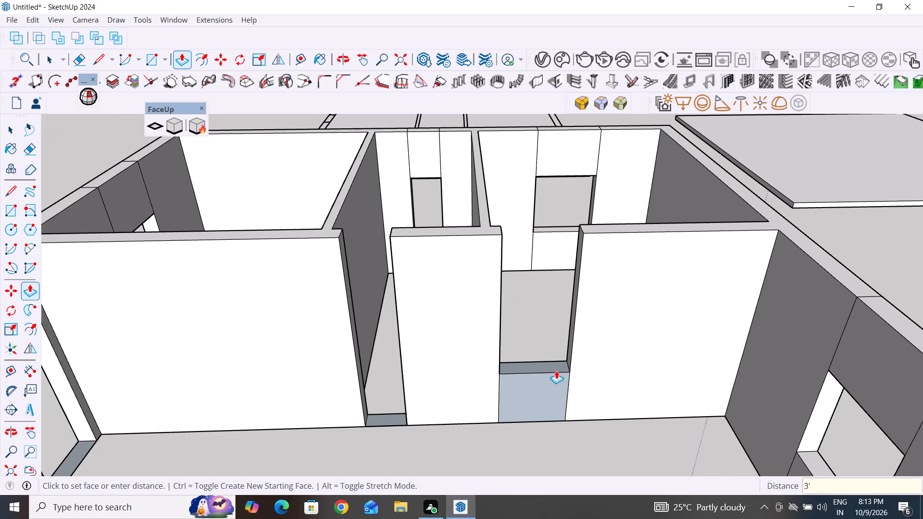
left_click(13, 132)
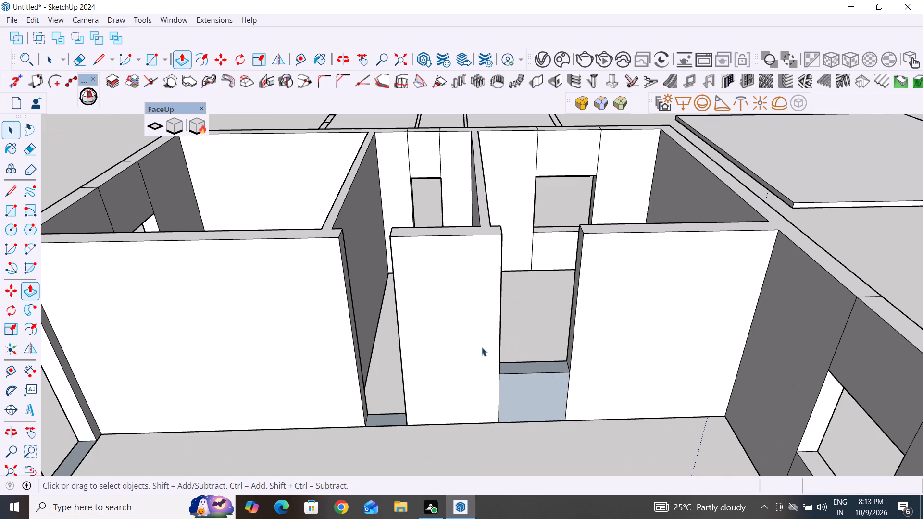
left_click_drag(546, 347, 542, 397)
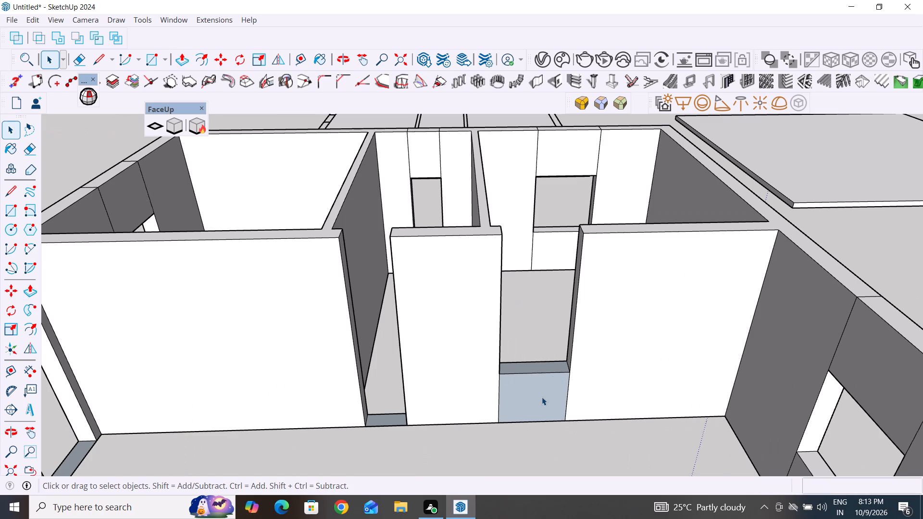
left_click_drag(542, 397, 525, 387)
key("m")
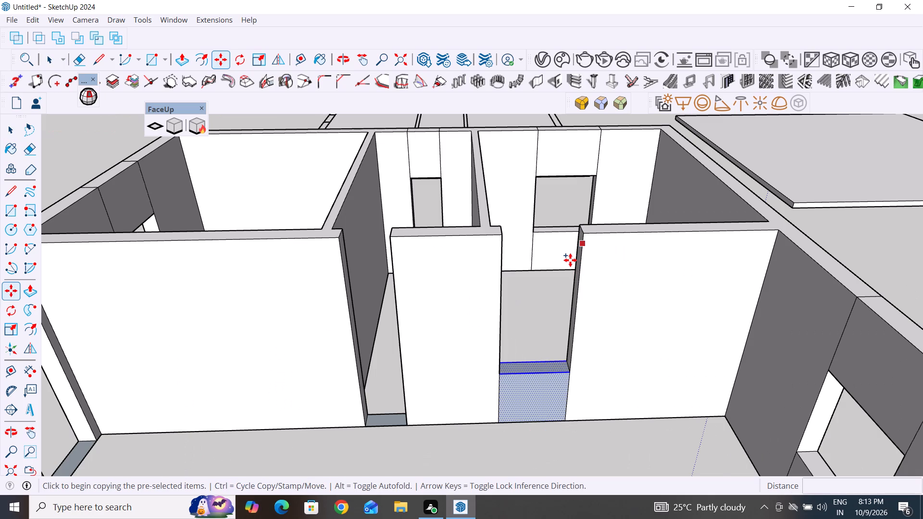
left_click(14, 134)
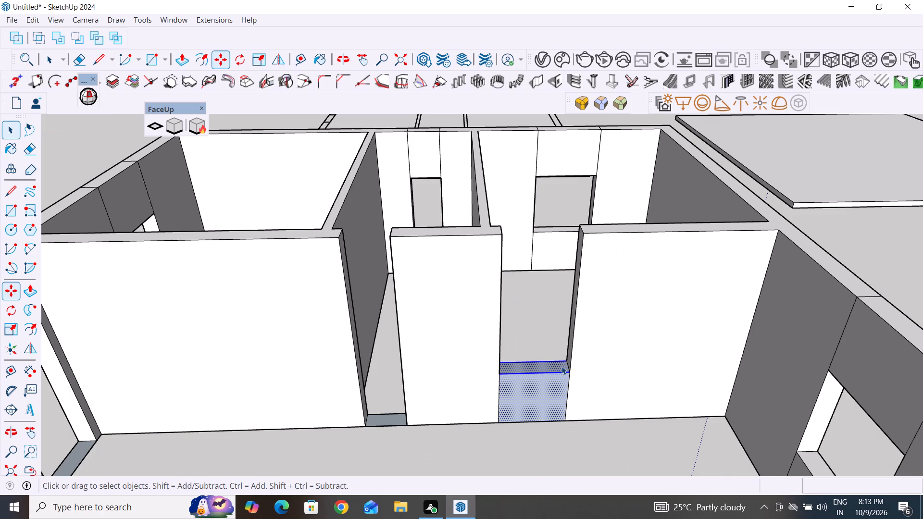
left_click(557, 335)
Copy the 3' doorway block 7' up, aligning its top corner with the wall top as a lintel.
scroll(638, 447, "up", 3)
left_click_drag(511, 312, 639, 445)
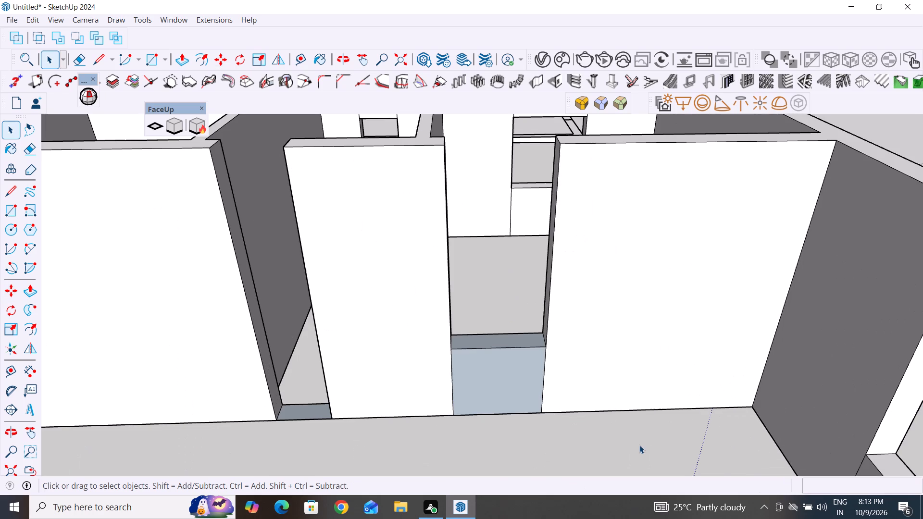
left_click_drag(639, 445, 477, 383)
key("m")
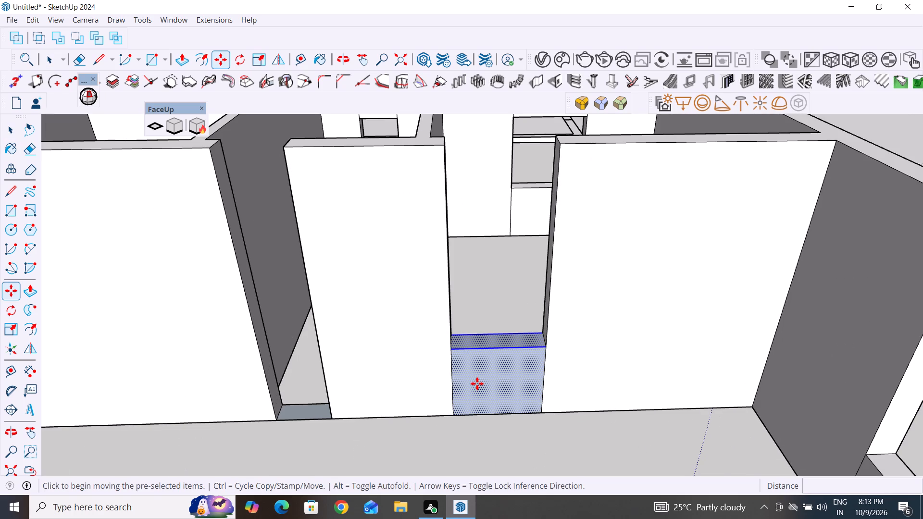
left_click(545, 346)
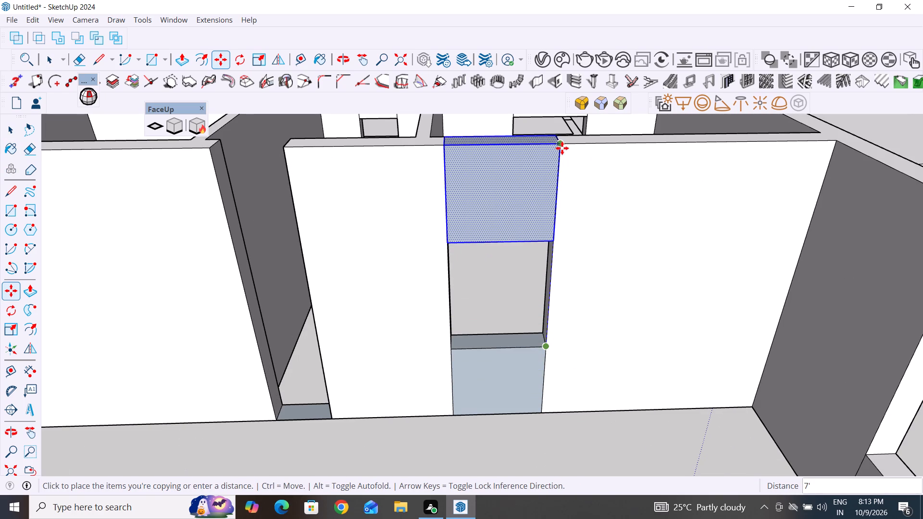
left_click(562, 148)
left_click(11, 128)
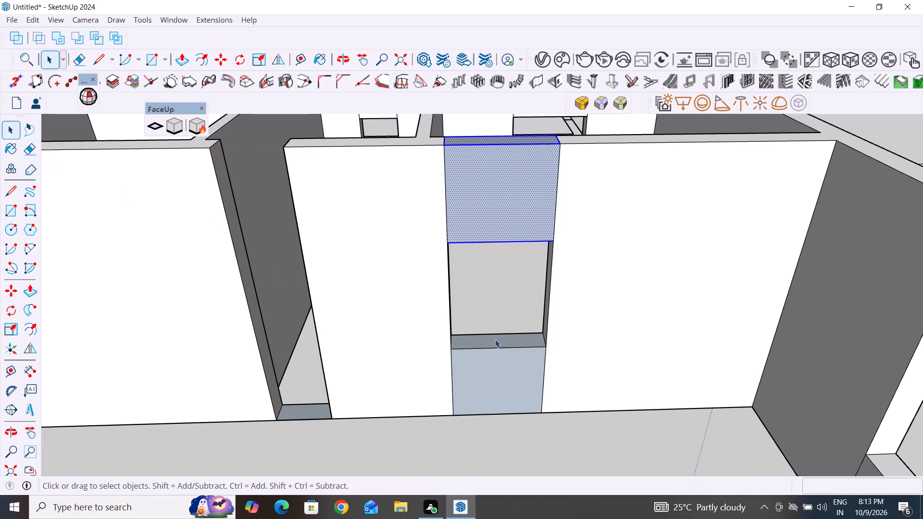
Delete the original block at floor level beneath the new lintel to reopen the doorway.
left_click_drag(509, 321, 493, 384)
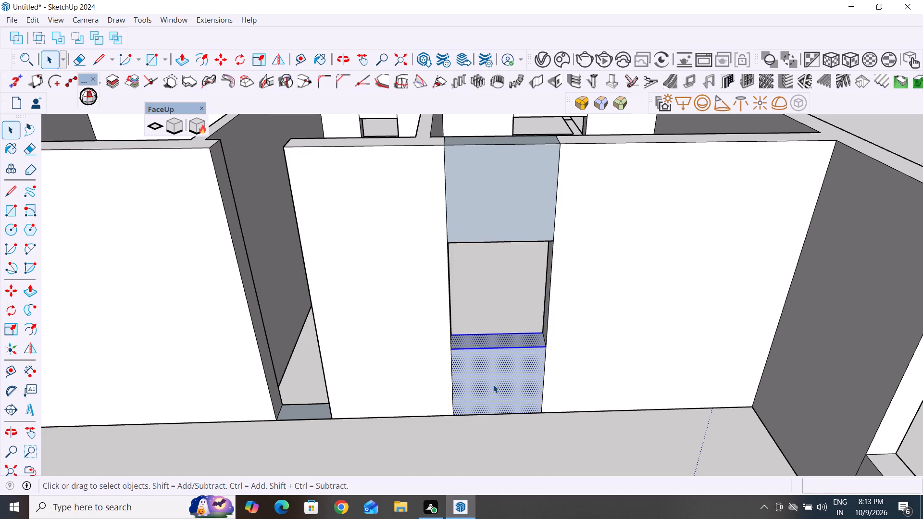
key("Delete")
Widen the narrow middle room's doorway by pushing its jamb face back about 1' 1" toward the finished doorway.
middle_click_drag(508, 351, 516, 337)
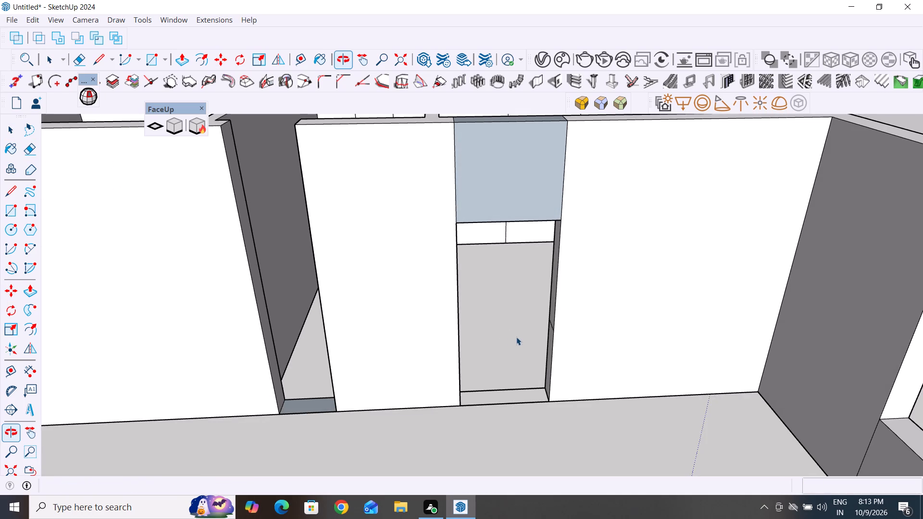
scroll(518, 311, "down", 3)
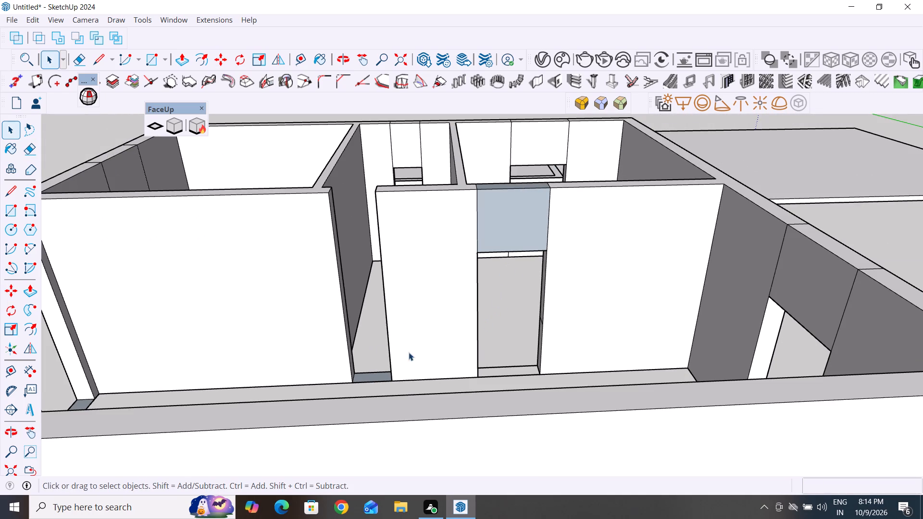
middle_click_drag(428, 371, 454, 446)
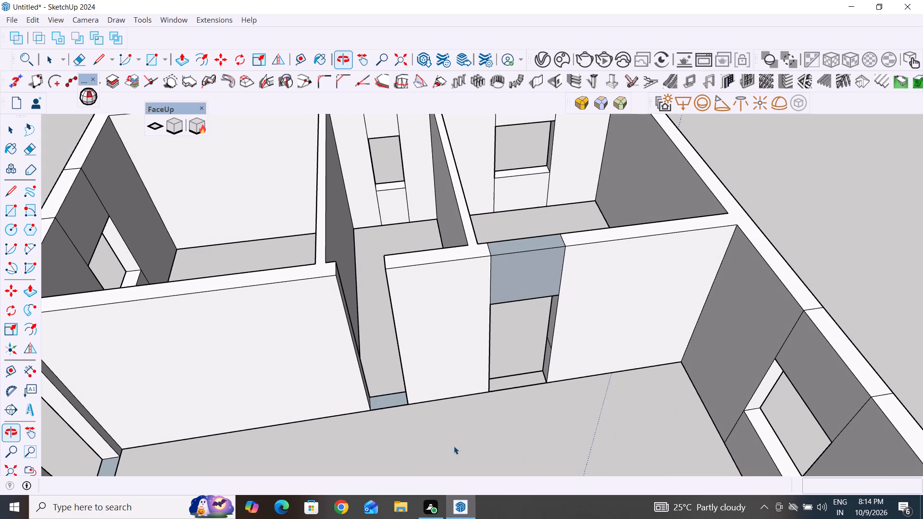
middle_click_drag(434, 385, 549, 398)
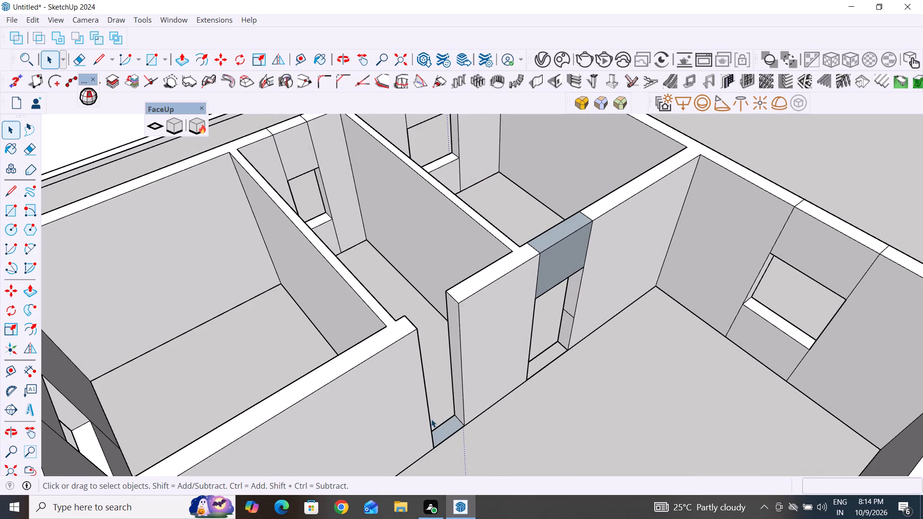
scroll(453, 387, "up", 3)
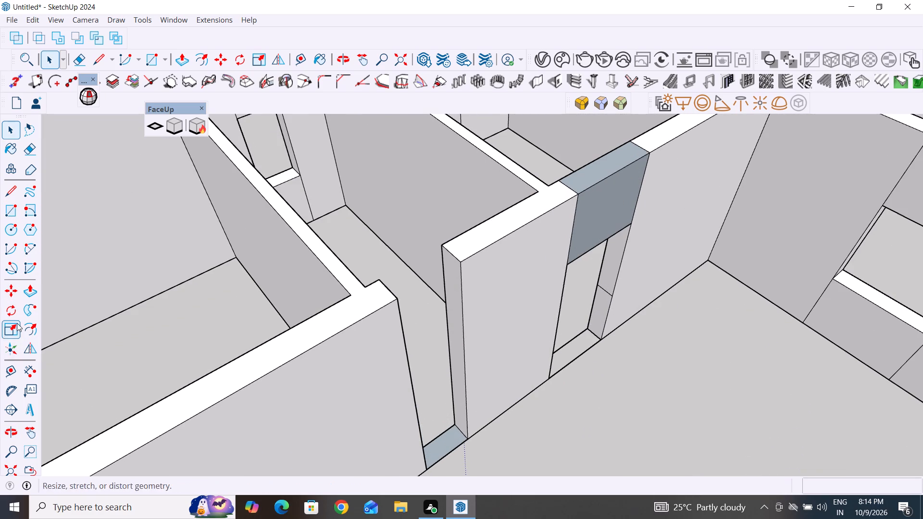
left_click(181, 58)
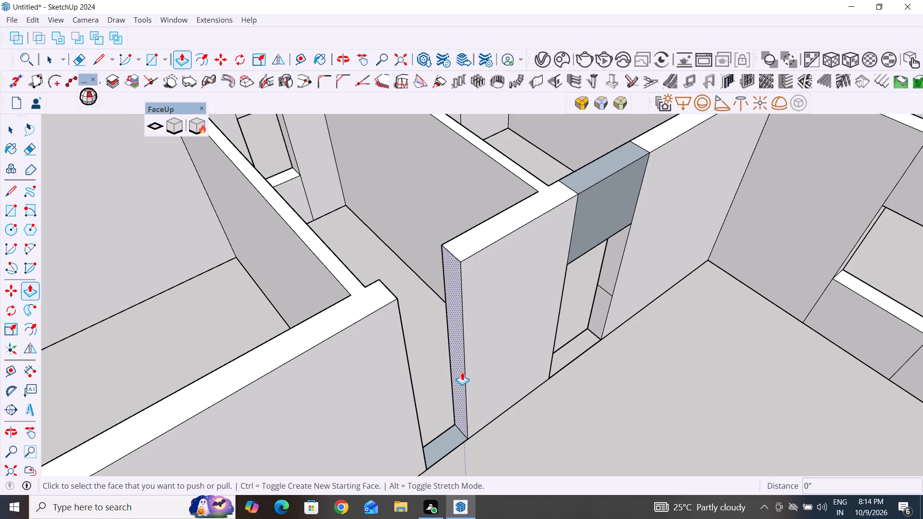
left_click(462, 372)
left_click(483, 348)
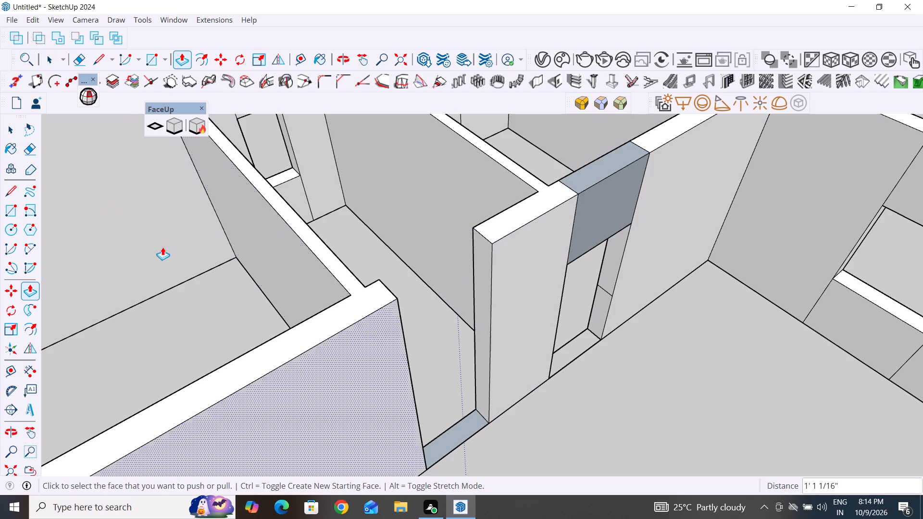
left_click(12, 129)
Push/Pull the threshold face in the narrow middle room's widened doorway 3' up.
scroll(783, 440, "down", 4)
middle_click_drag(773, 424, 644, 392)
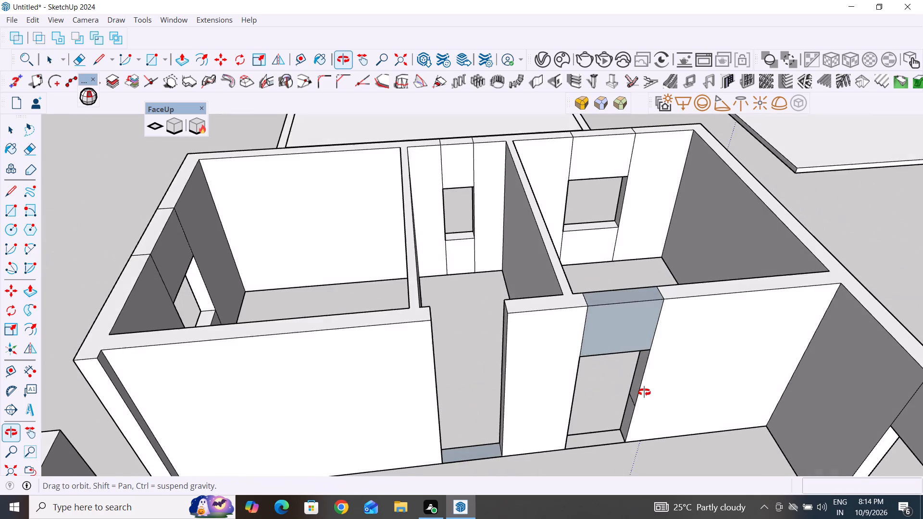
middle_click_drag(644, 392, 640, 370)
left_click(631, 313)
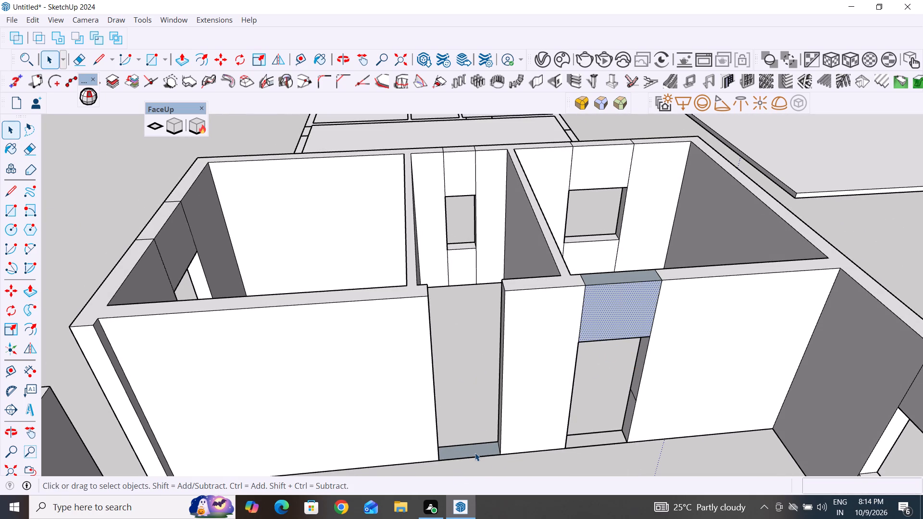
left_click(475, 453)
key("m")
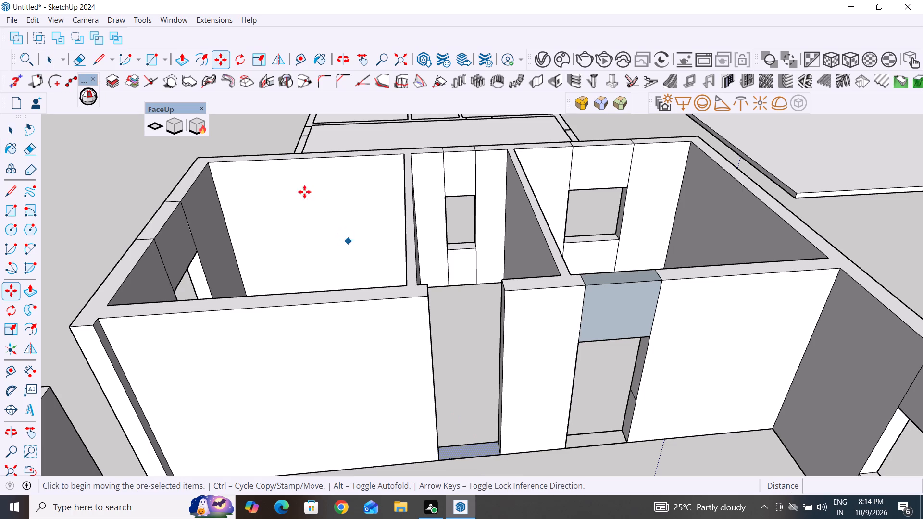
left_click(177, 60)
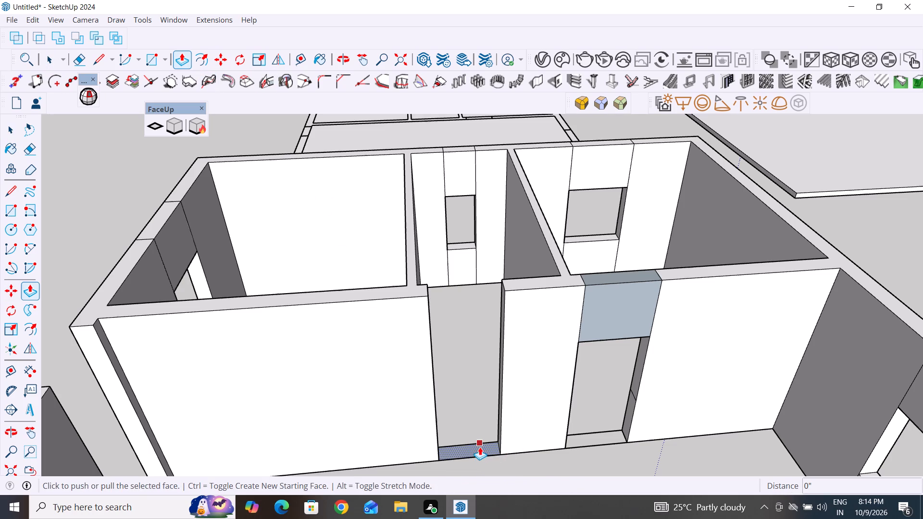
left_click(480, 447)
type("3'")
key("Return")
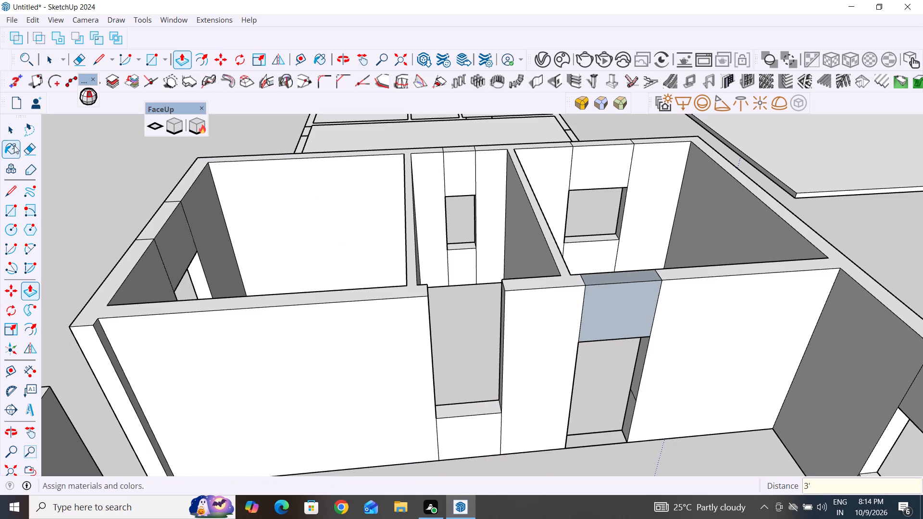
left_click(14, 131)
Copy the middle room's doorway block 7' up, aligning its top corner with the wall top as a lintel.
left_click_drag(477, 389, 454, 444)
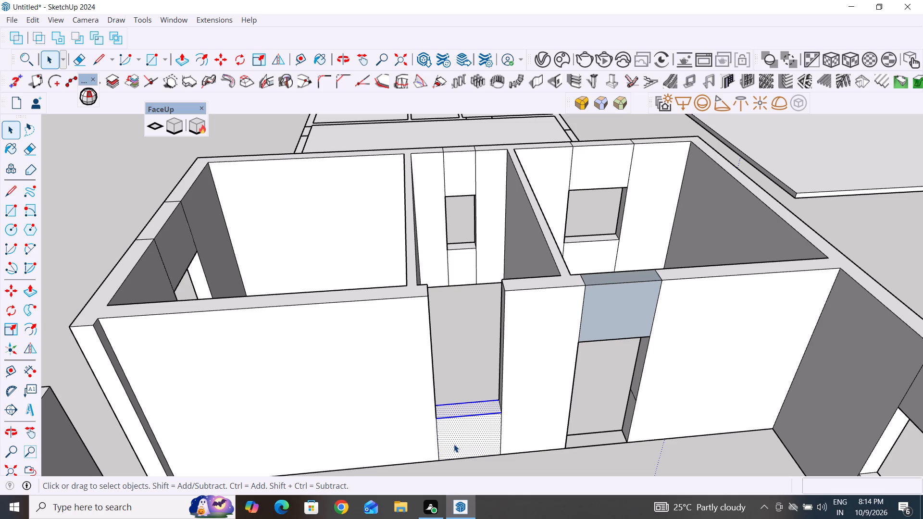
key("m")
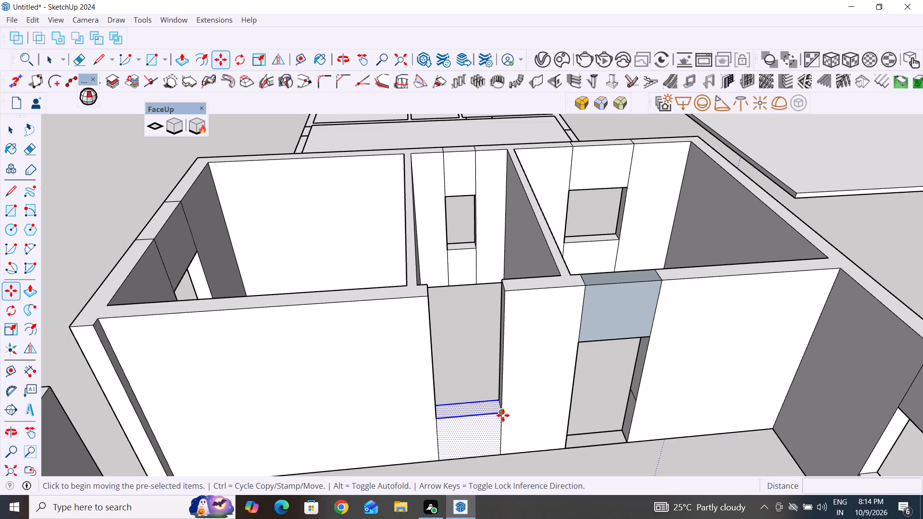
left_click(503, 415)
left_click(505, 292)
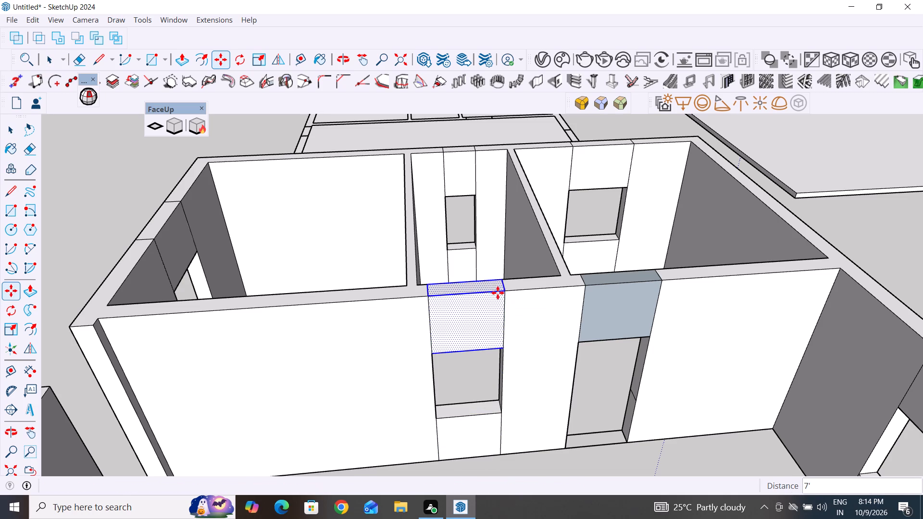
left_click(14, 130)
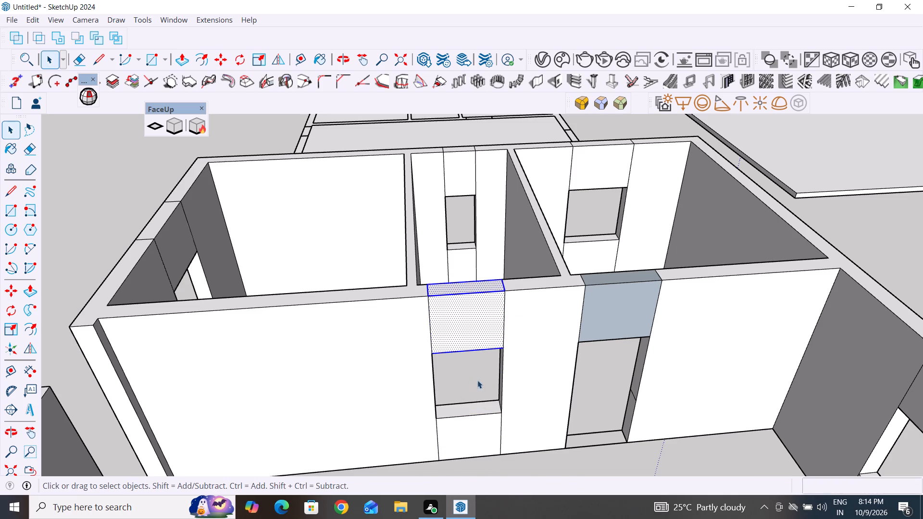
Delete the original block at floor level beneath the narrow middle room's new lintel to reopen the doorway.
left_click_drag(477, 380, 461, 431)
key("Delete")
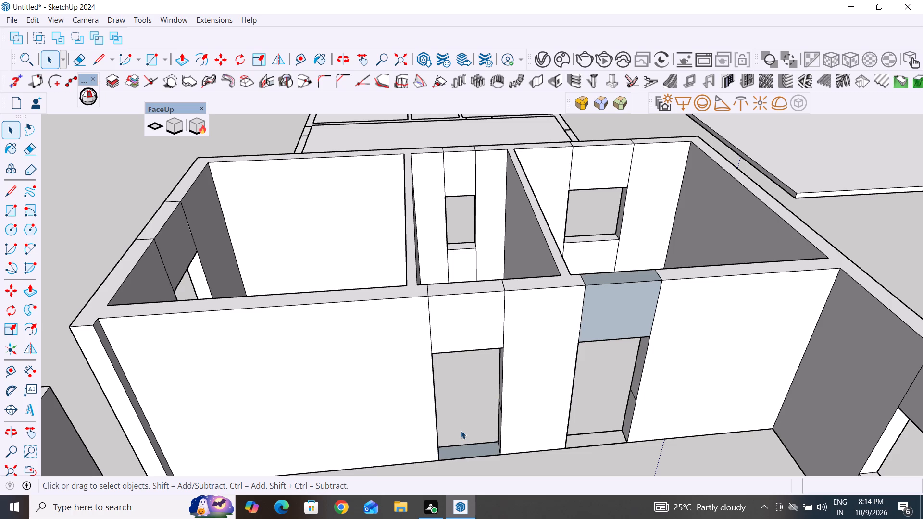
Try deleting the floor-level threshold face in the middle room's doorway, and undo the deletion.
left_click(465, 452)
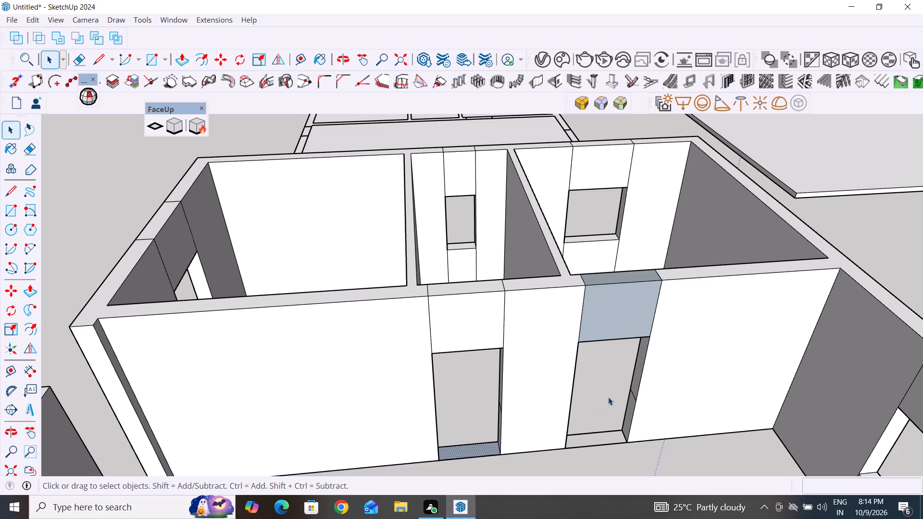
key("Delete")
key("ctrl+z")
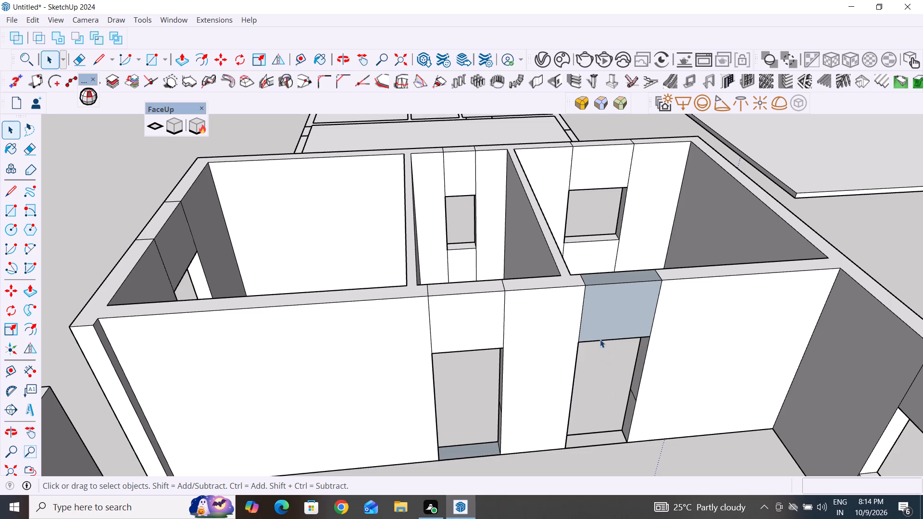
Place a horizontal guide 7' above the floor edge across the interior wall with the two doorways.
middle_click_drag(586, 352, 575, 313)
left_click(6, 368)
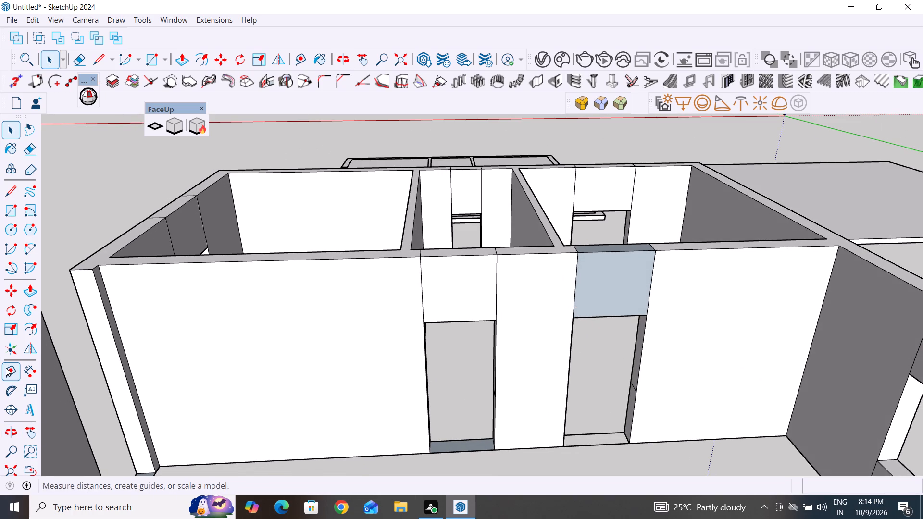
left_click(467, 452)
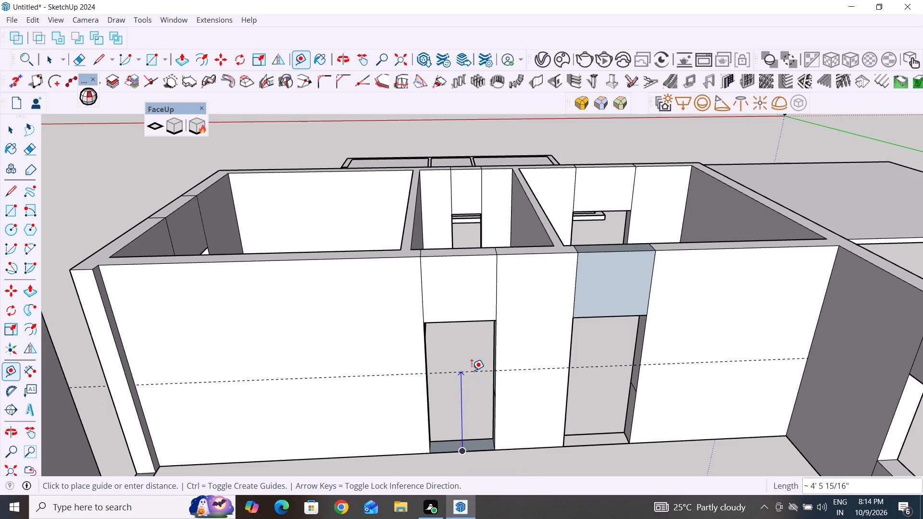
type("7'")
key("Return")
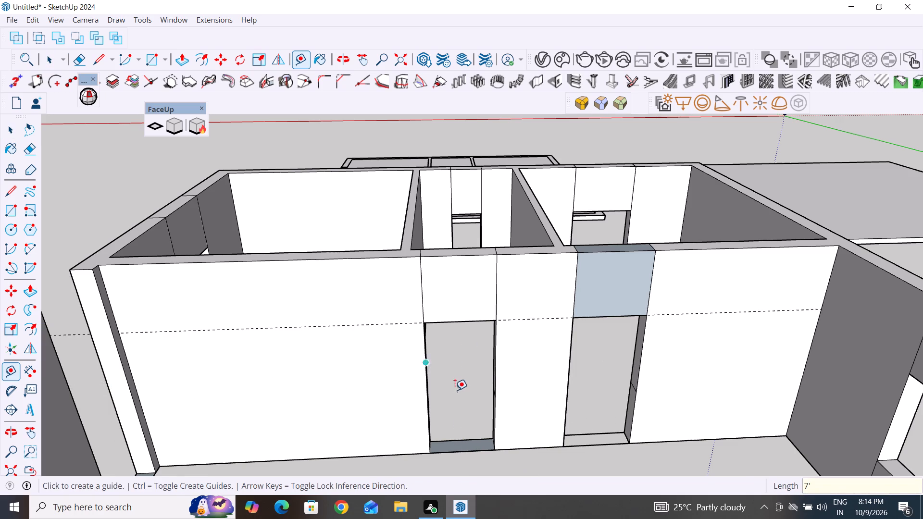
Reverse the blue-grey front face of the lintel over the doorway next to the middle room's.
left_click(4, 131)
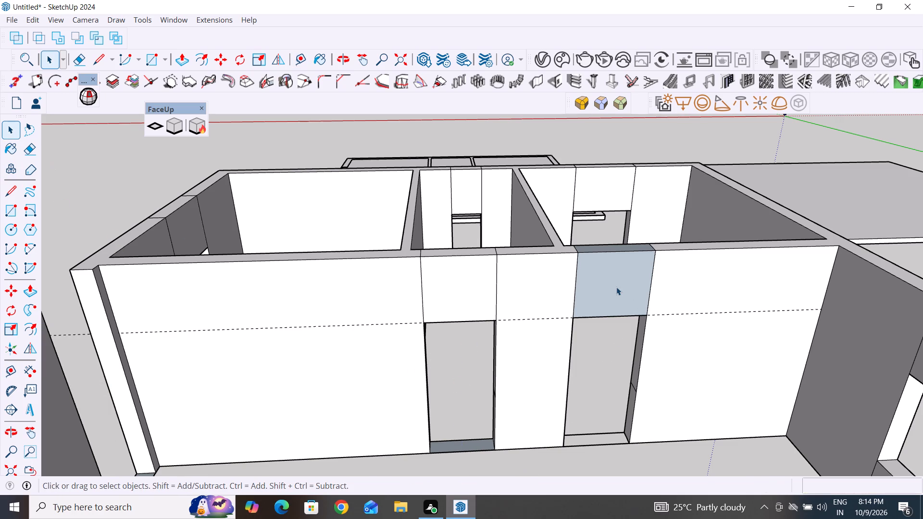
left_click(616, 287)
right_click(616, 287)
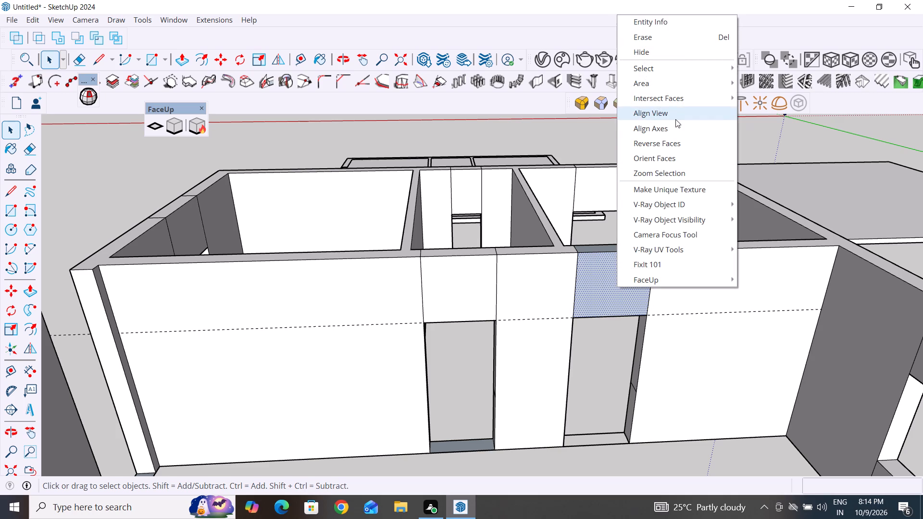
left_click(672, 143)
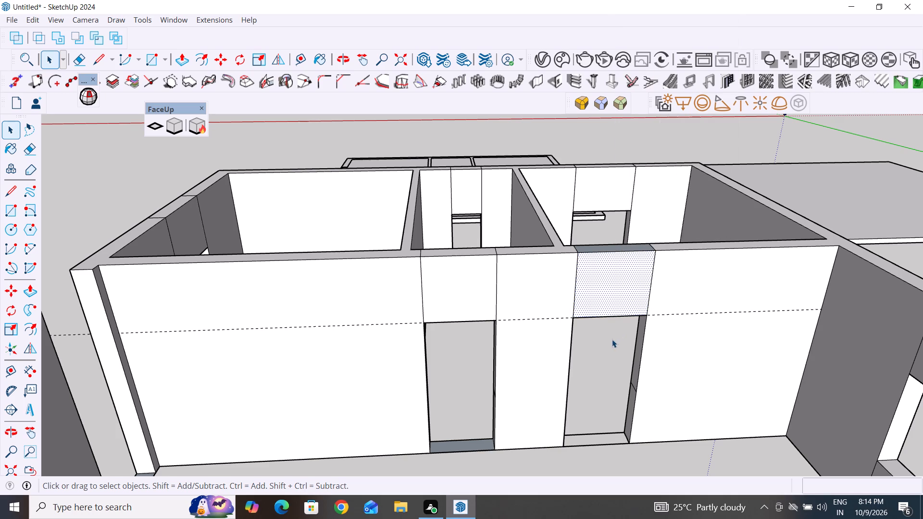
left_click(612, 339)
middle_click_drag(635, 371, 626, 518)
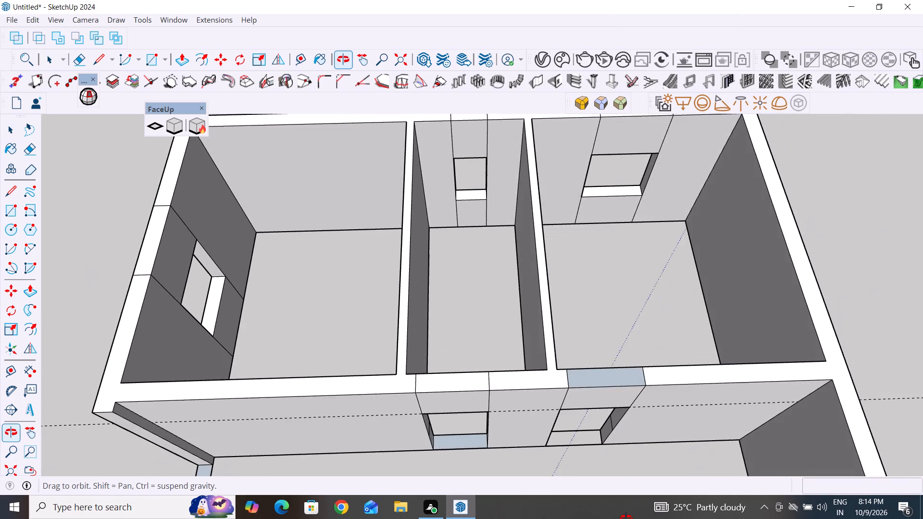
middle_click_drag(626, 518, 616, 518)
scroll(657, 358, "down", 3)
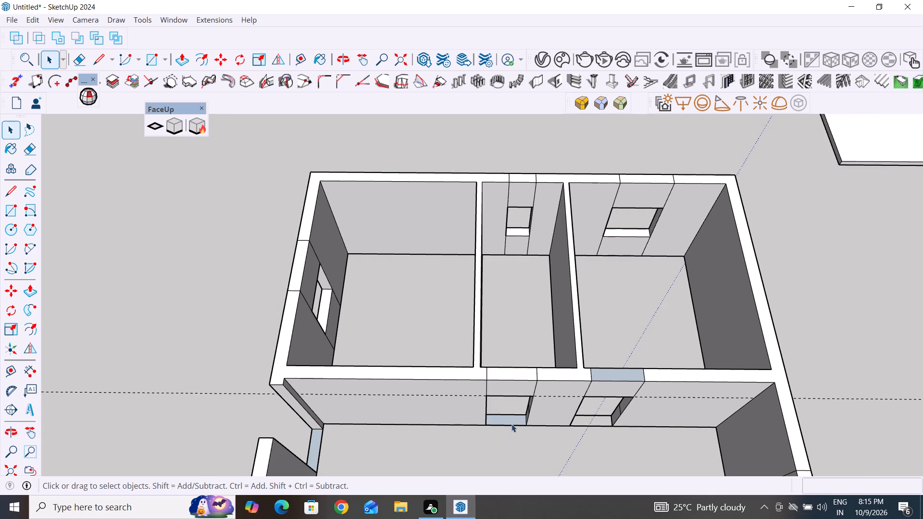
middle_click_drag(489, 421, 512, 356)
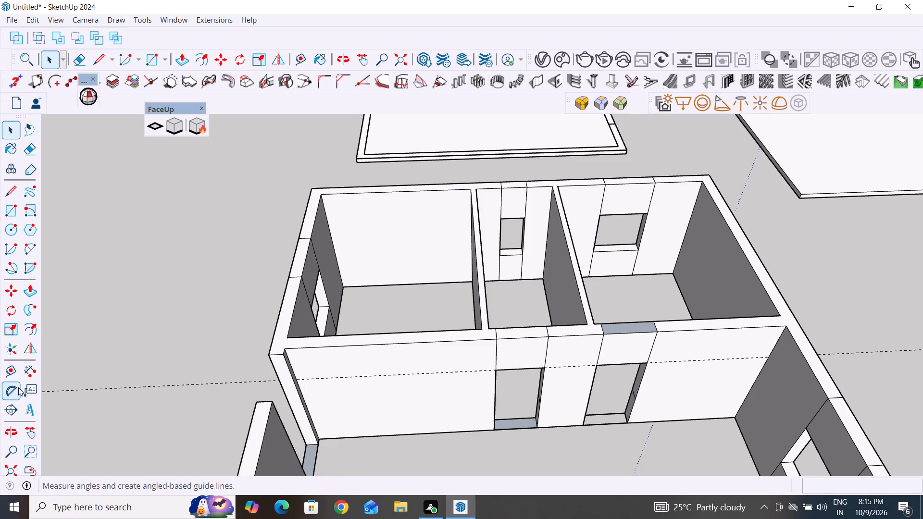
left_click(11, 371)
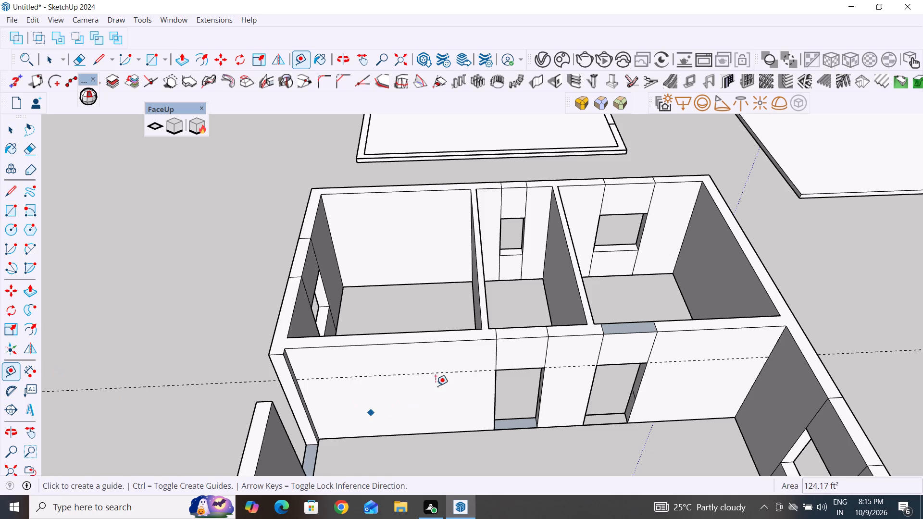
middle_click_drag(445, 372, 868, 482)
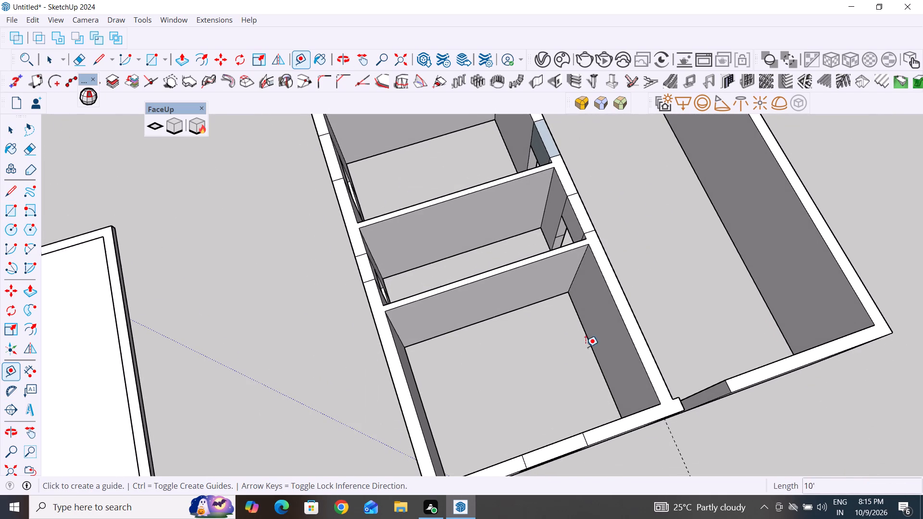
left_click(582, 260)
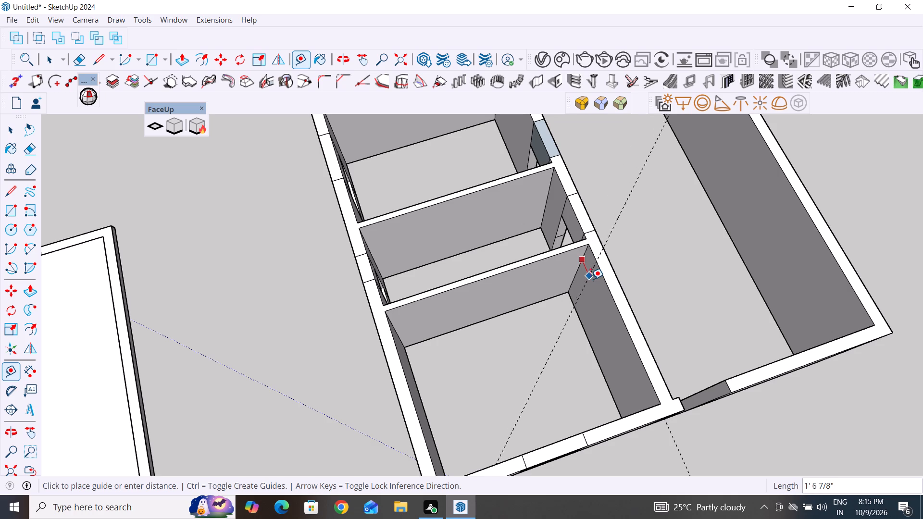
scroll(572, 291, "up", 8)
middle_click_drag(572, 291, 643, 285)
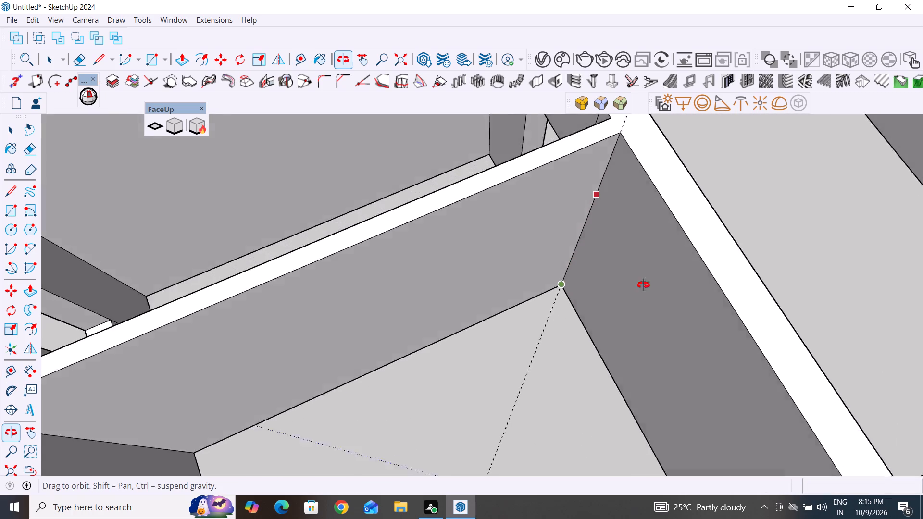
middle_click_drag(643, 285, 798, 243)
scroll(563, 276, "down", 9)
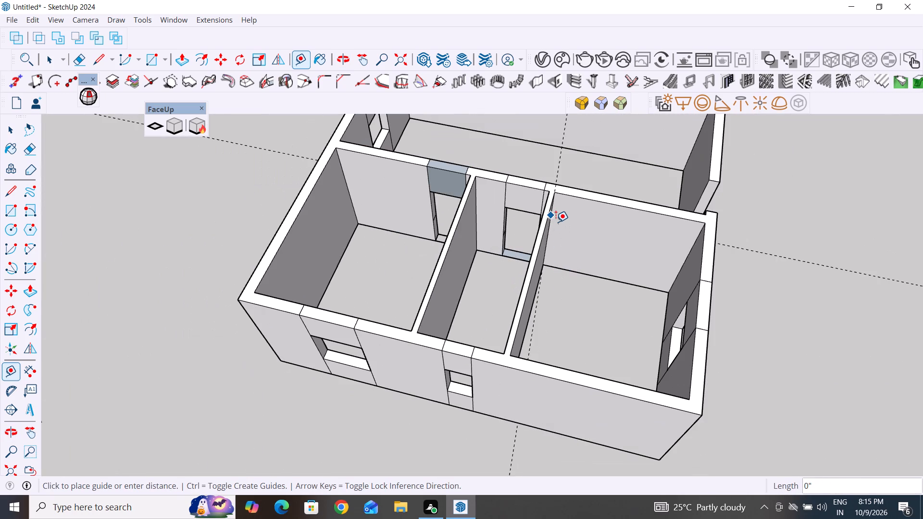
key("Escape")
Place vertical guides in the room without a doorway, 5" from its corner with the middle room's partition and another 3'3" along the doorway wall.
scroll(570, 220, "up", 9)
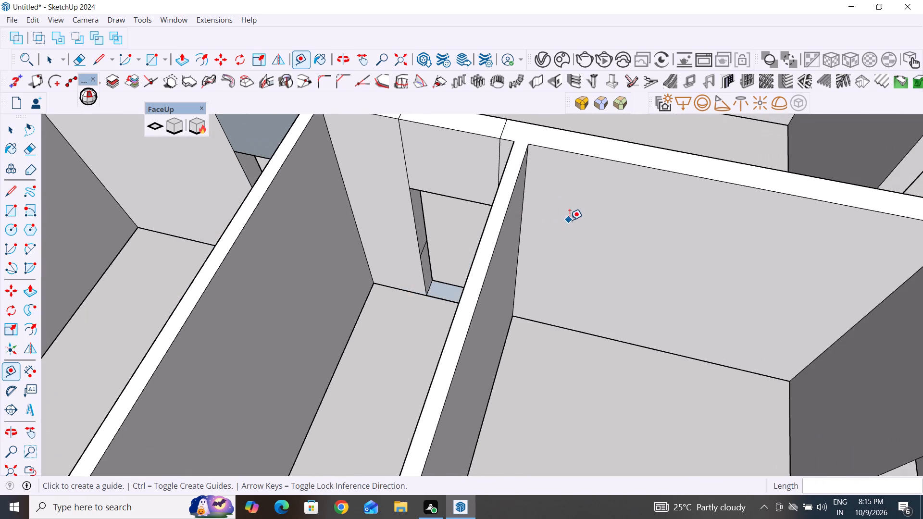
left_click(522, 212)
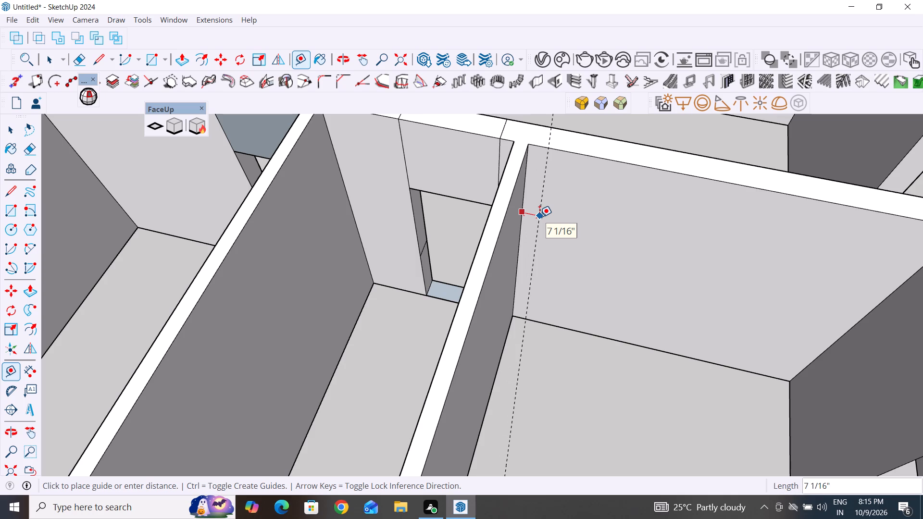
type("5\"")
key("Return")
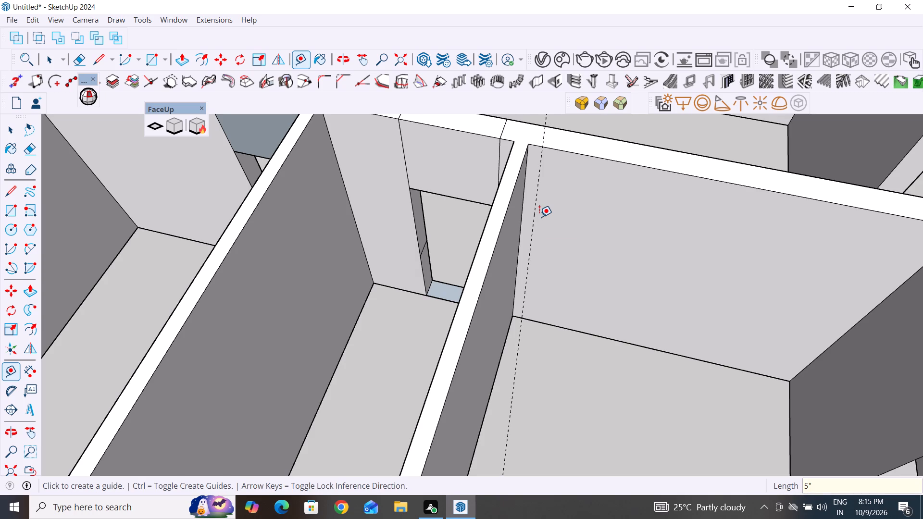
left_click(532, 215)
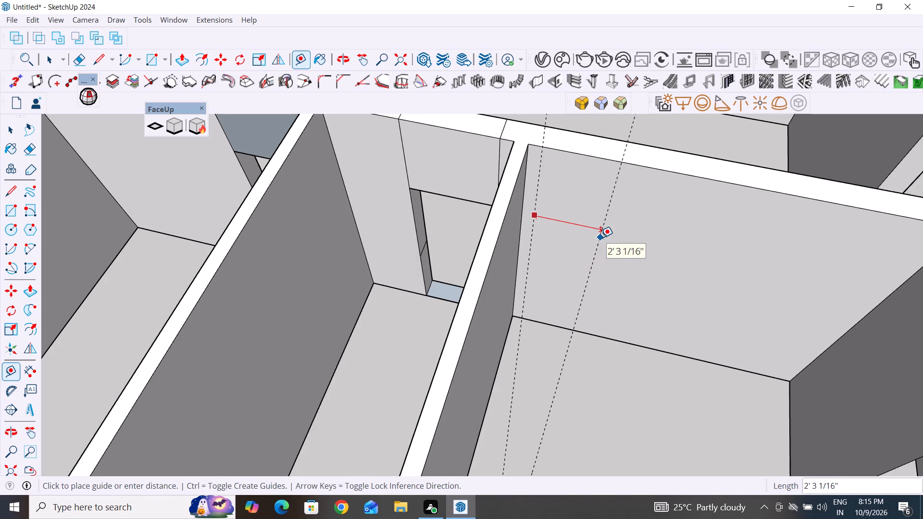
type("3'3\"")
key("Return")
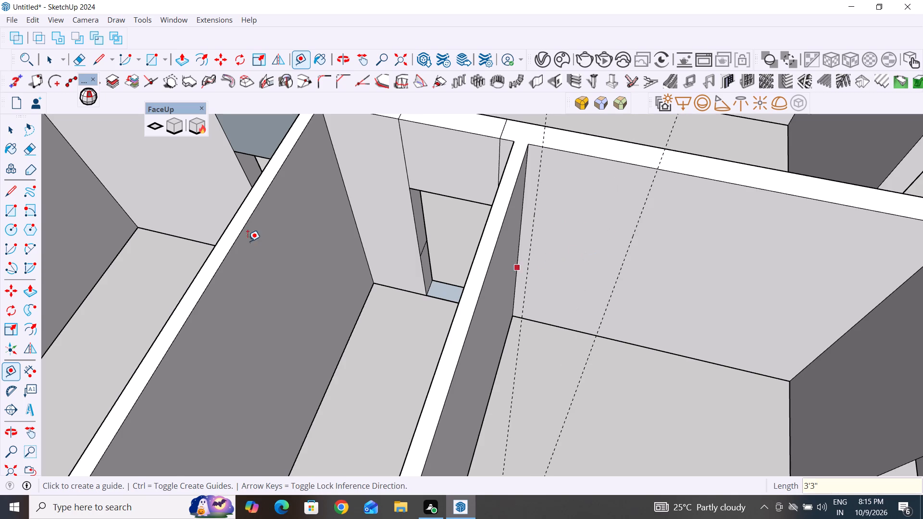
left_click(9, 130)
Draw two 10' vertical lines along the guides from floor to wall top, outlining the new doorway's sides.
left_click(12, 193)
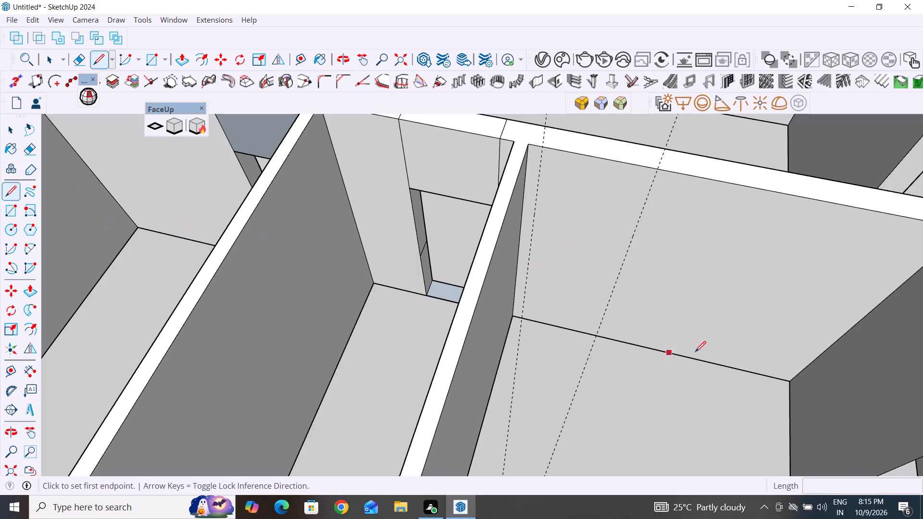
middle_click_drag(696, 352, 578, 271)
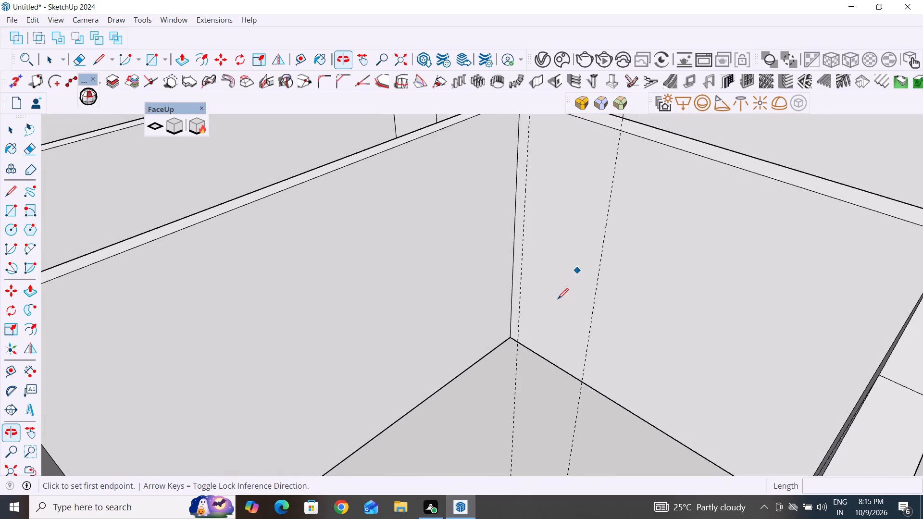
scroll(545, 306, "up", 4)
left_click(510, 351)
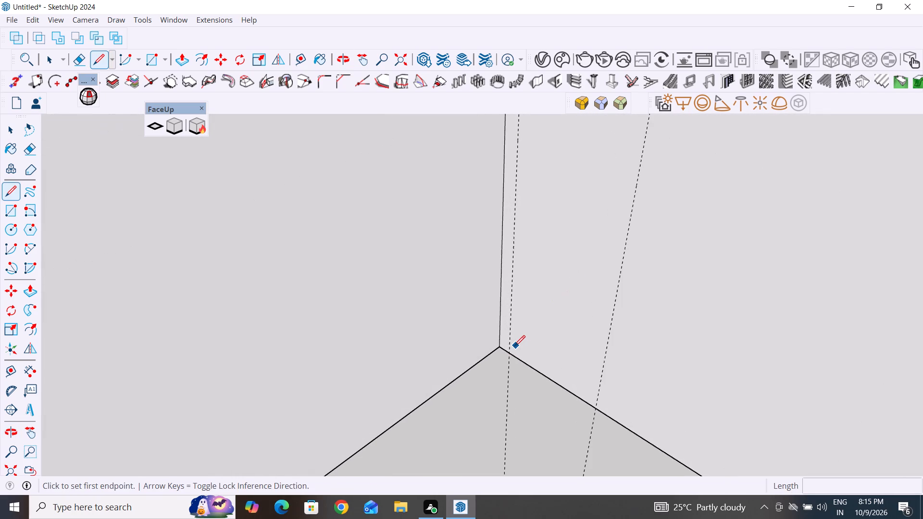
scroll(510, 351, "down", 7)
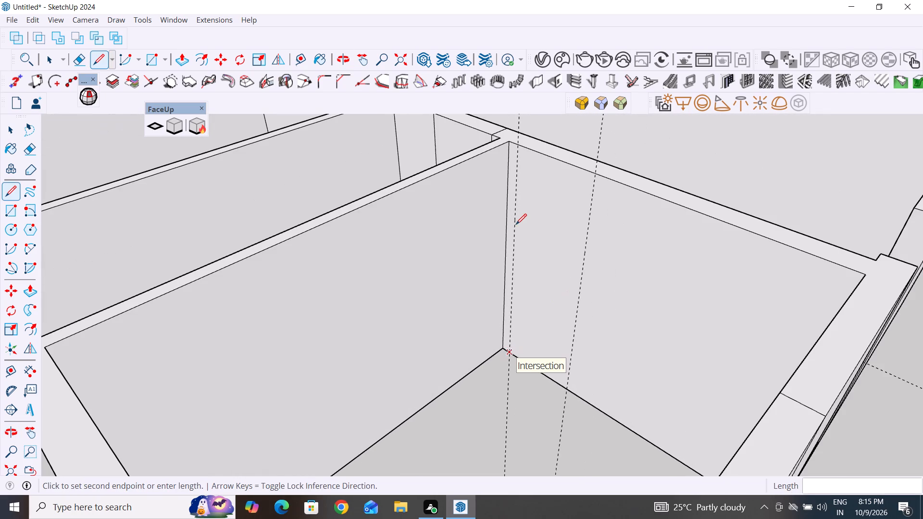
left_click(517, 147)
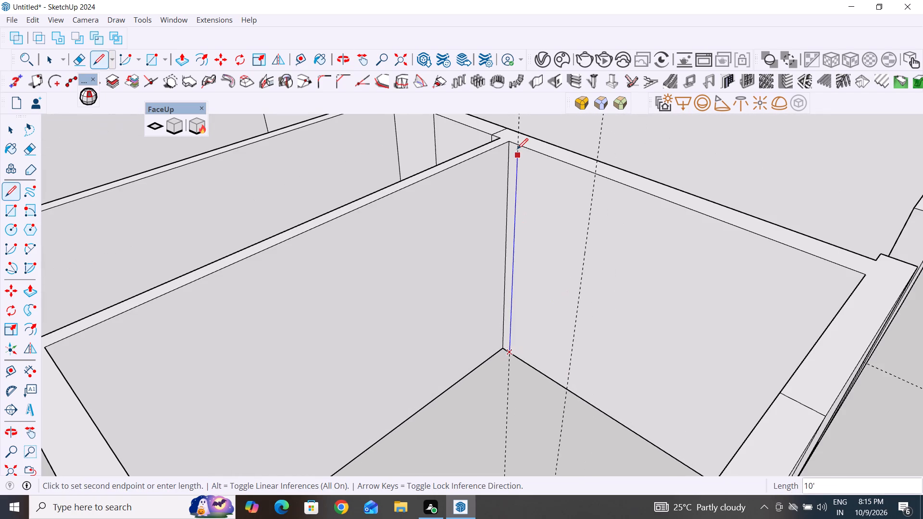
left_click(7, 196)
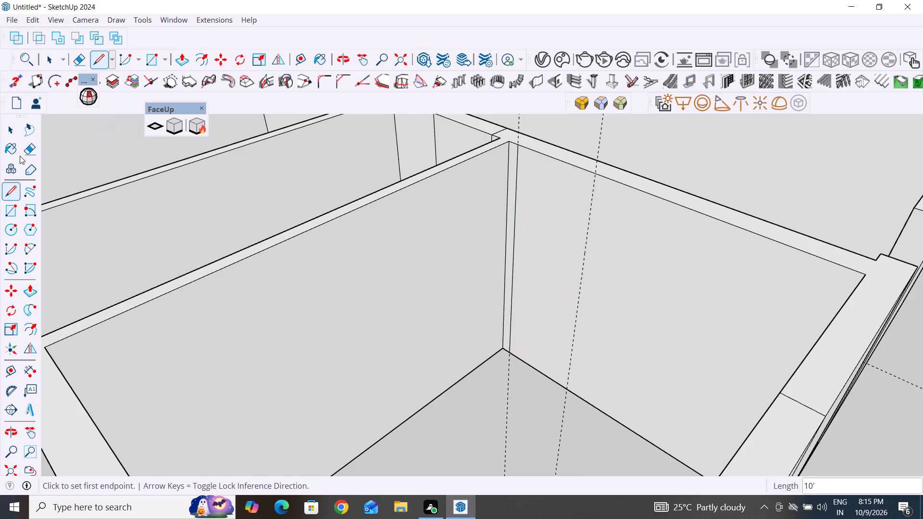
left_click(566, 392)
left_click(596, 177)
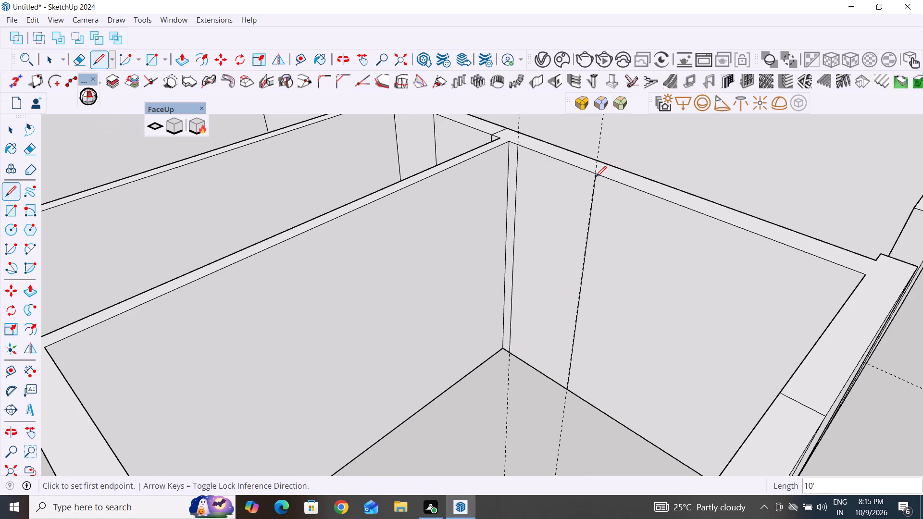
left_click(11, 126)
Place a horizontal guide 7' above the floor edge across the outlined doorway strip.
left_click(12, 371)
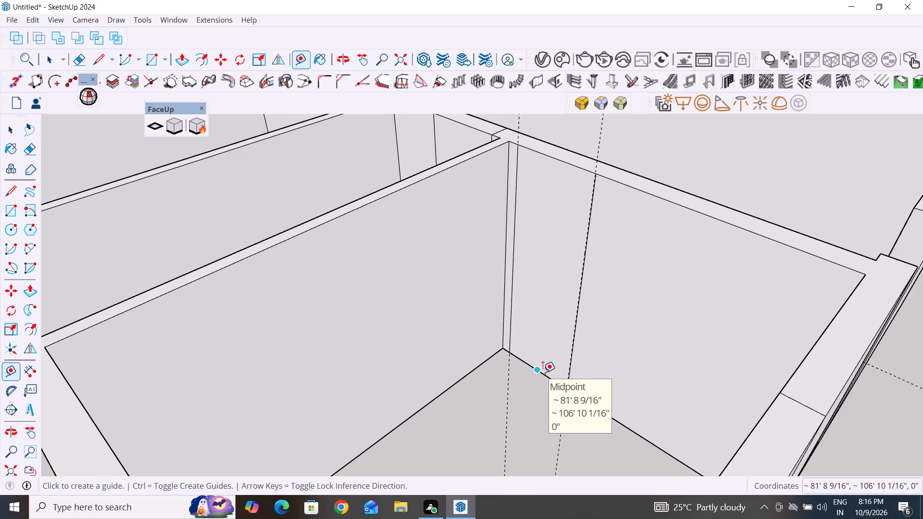
left_click(539, 370)
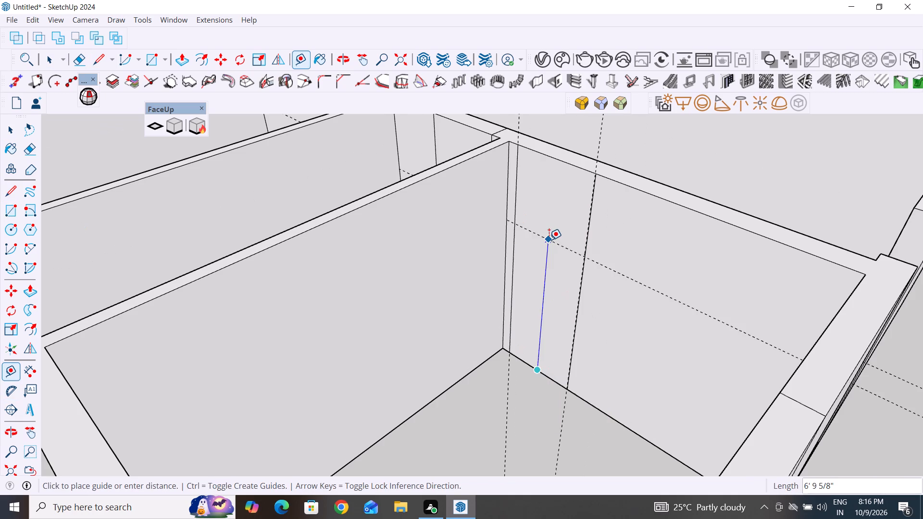
type("7'")
key("Return")
left_click(8, 128)
Outline the door panel with a top edge about 3'3" long along the 7' guide and a retraced 7' side edge away from the corner.
left_click(181, 63)
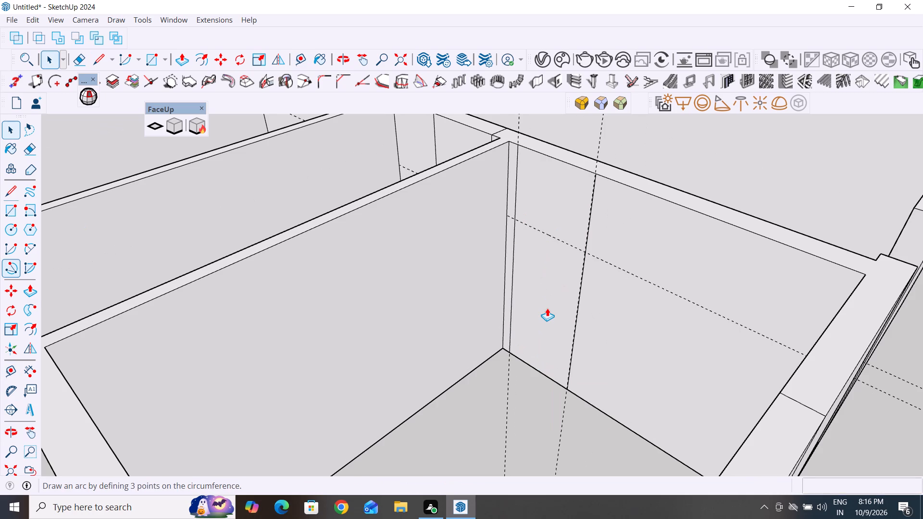
left_click(13, 125)
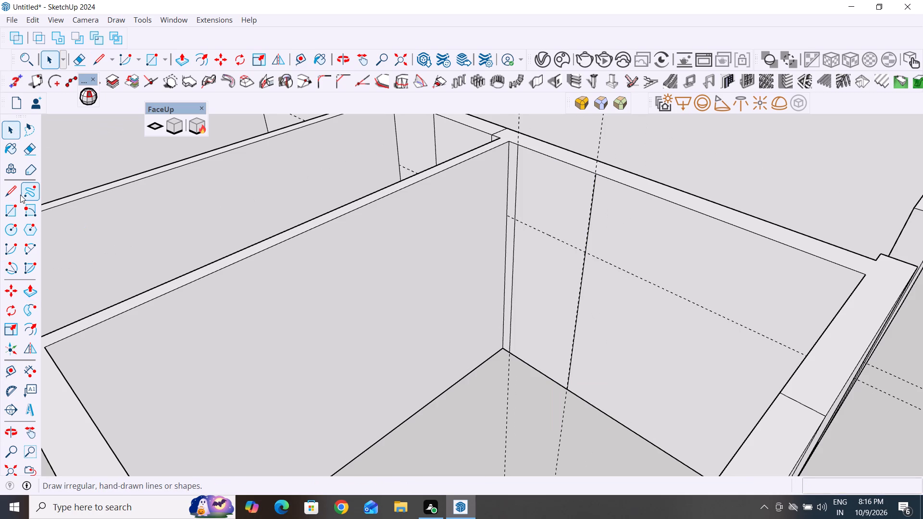
left_click(17, 193)
left_click(515, 220)
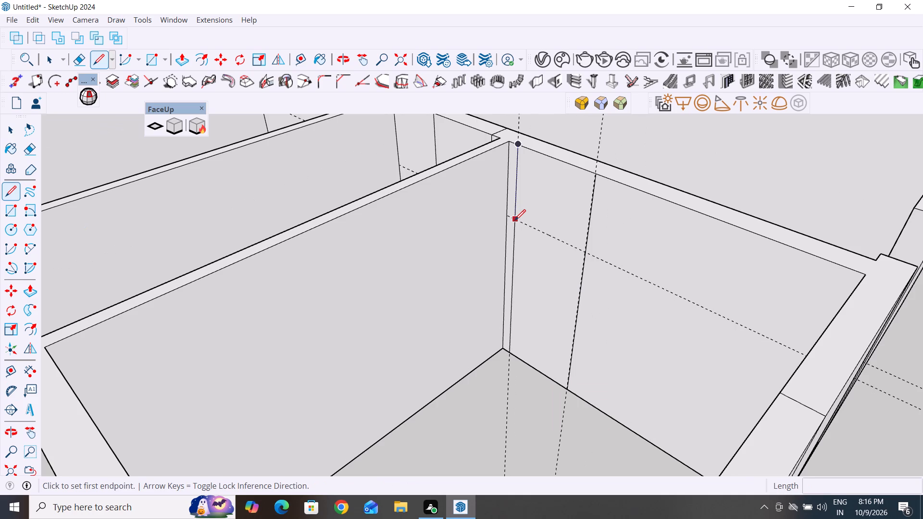
left_click(584, 253)
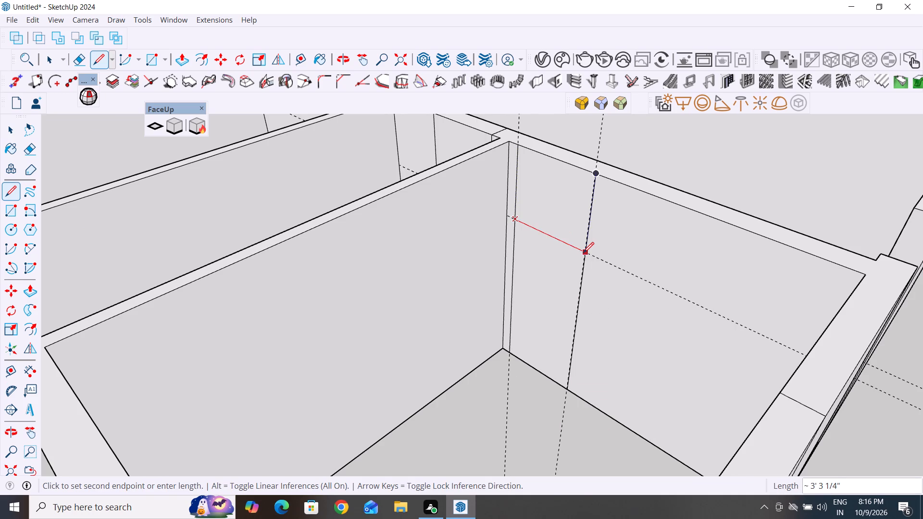
left_click(15, 128)
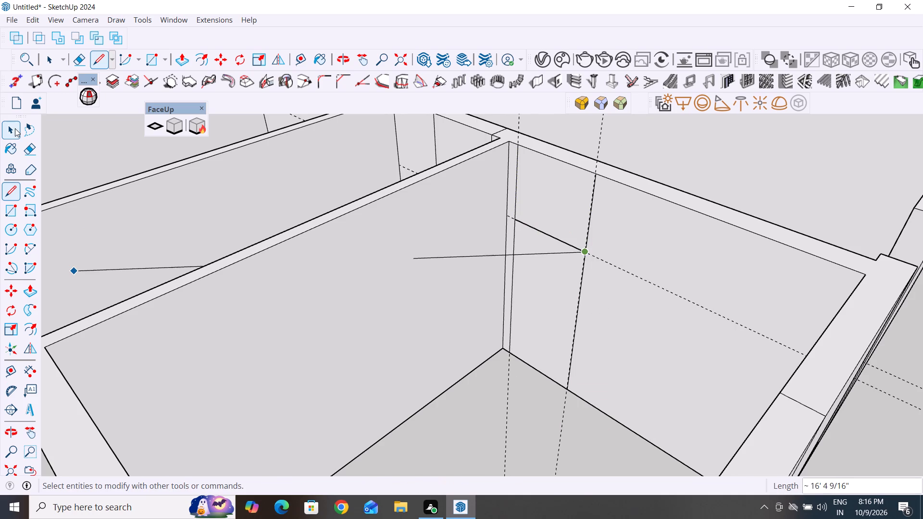
left_click(32, 292)
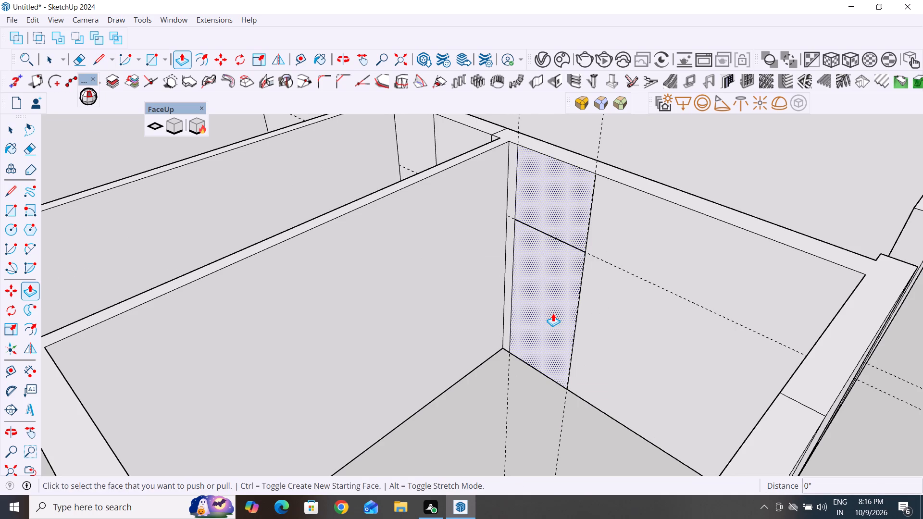
left_click(17, 126)
left_click(11, 196)
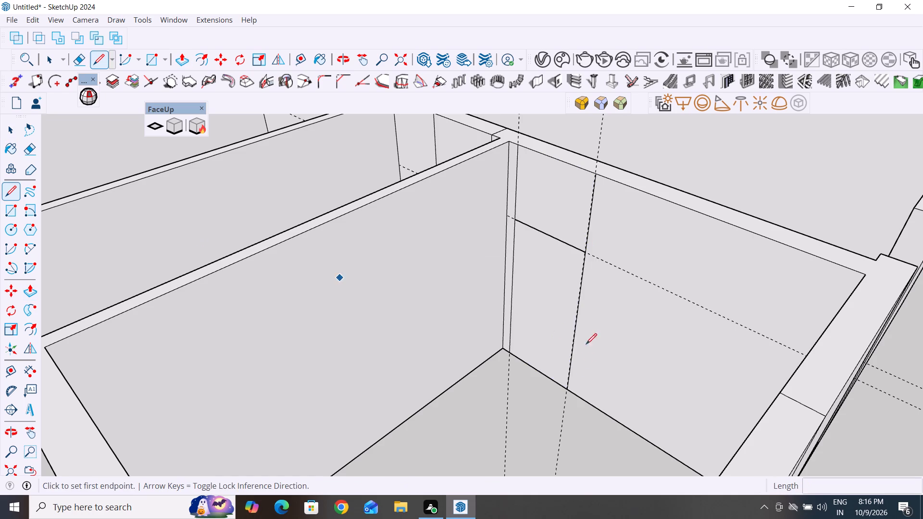
left_click(570, 393)
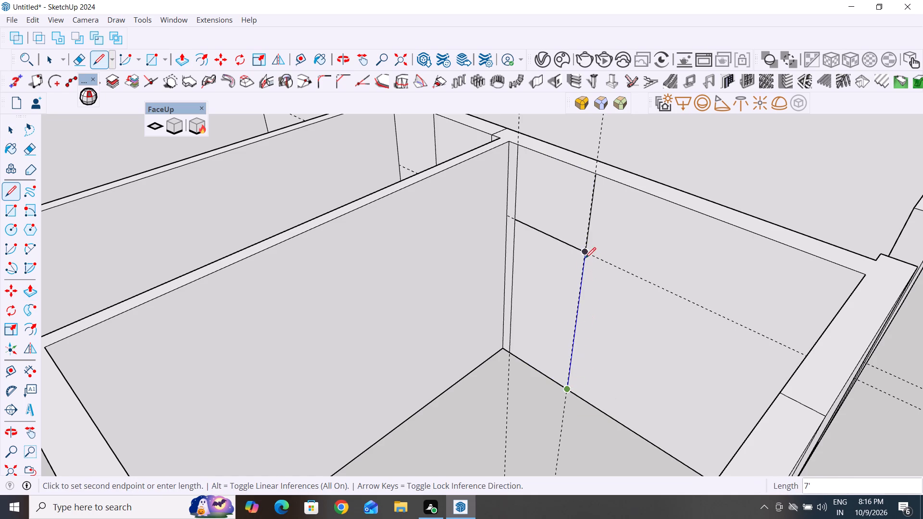
left_click(585, 254)
left_click(13, 128)
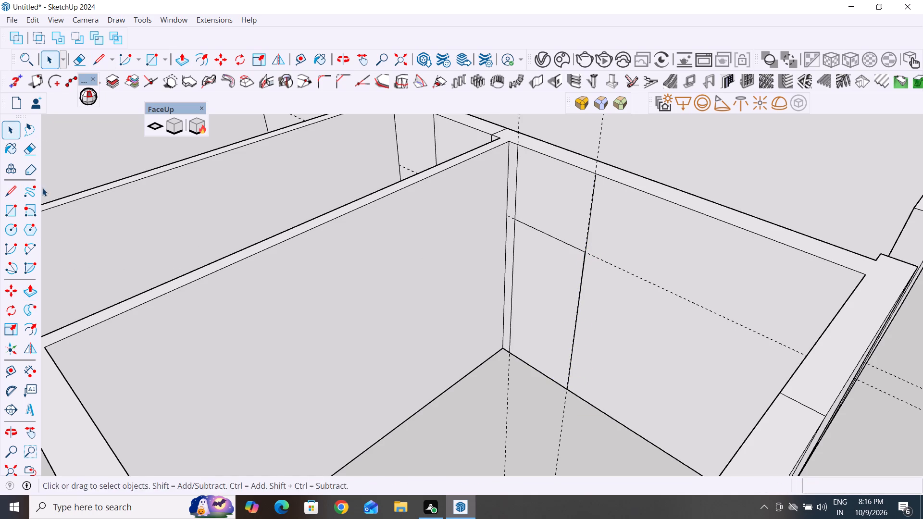
Push the 7' door panel 10" through the wall to open the third room's doorway.
left_click(184, 58)
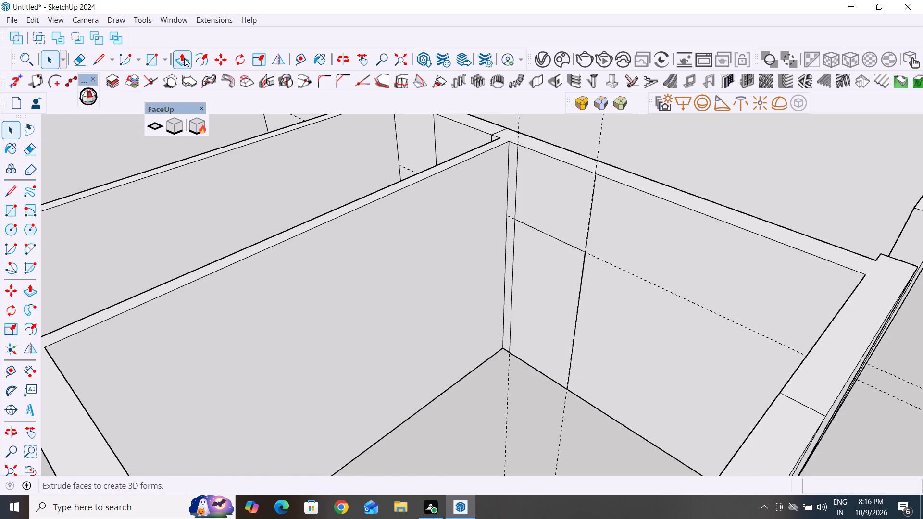
left_click(554, 297)
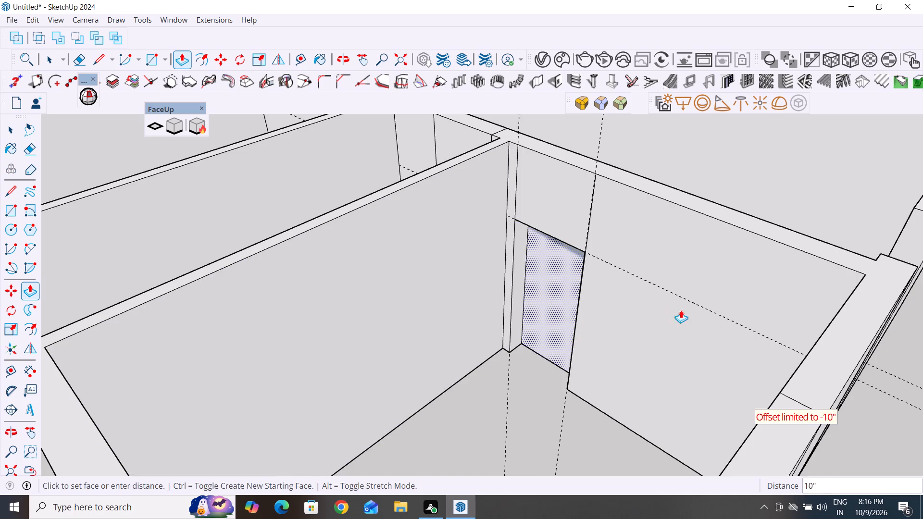
middle_click_drag(712, 310, 399, 402)
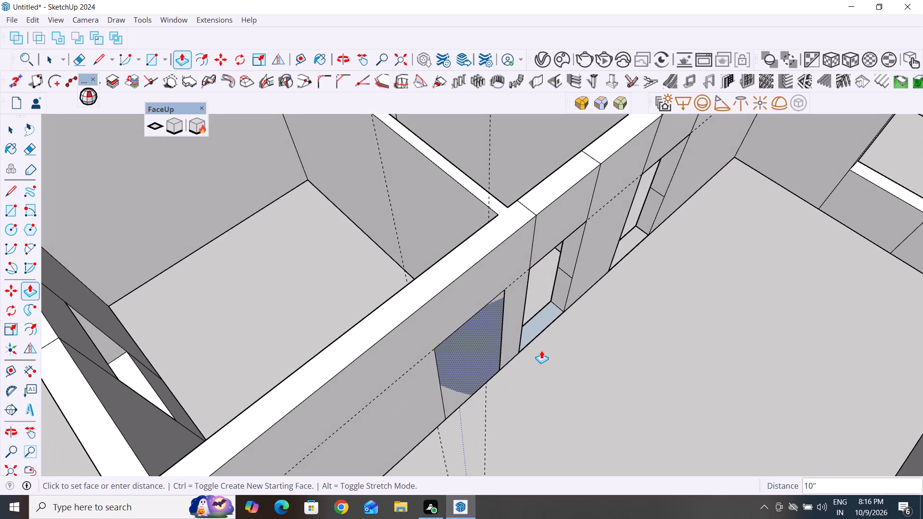
left_click(444, 428)
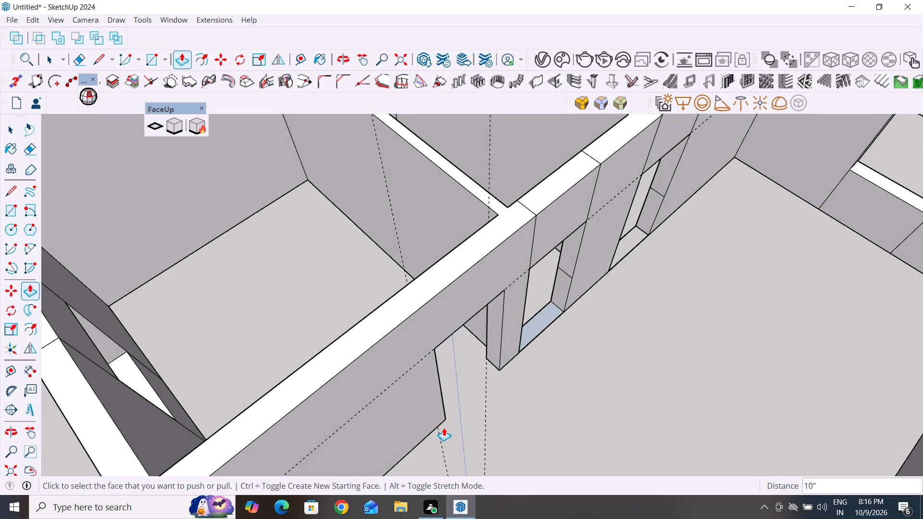
left_click(10, 124)
Delete all construction guides from the model.
scroll(617, 466, "down", 2)
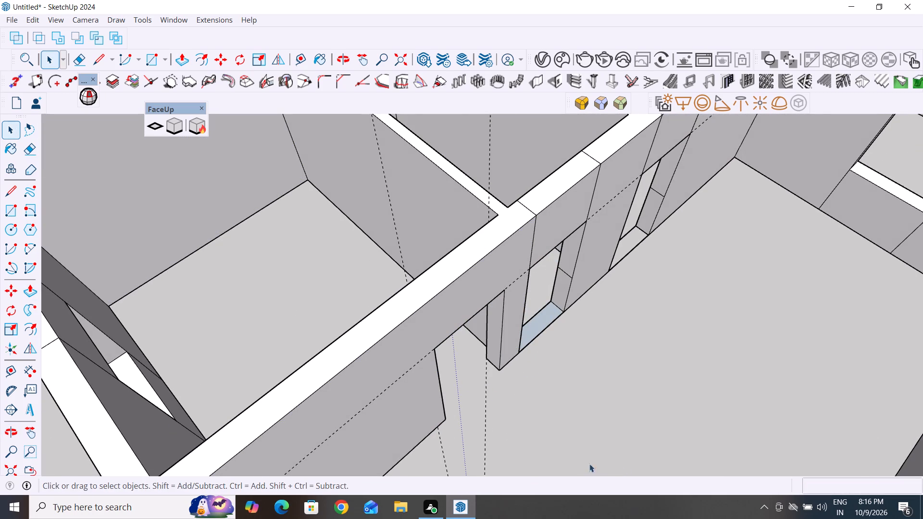
scroll(589, 464, "down", 7)
middle_click_drag(597, 385, 494, 311)
scroll(474, 342, "down", 6)
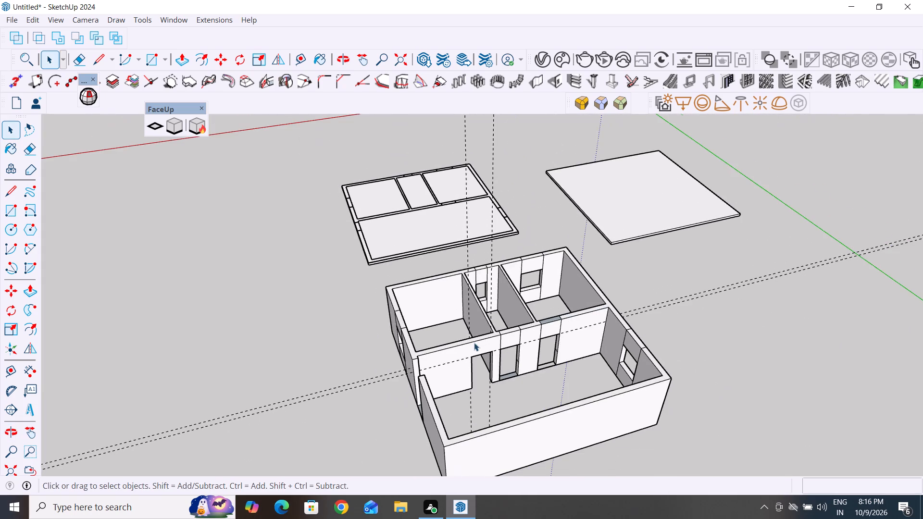
middle_click_drag(662, 334, 570, 280)
scroll(579, 388, "down", 1)
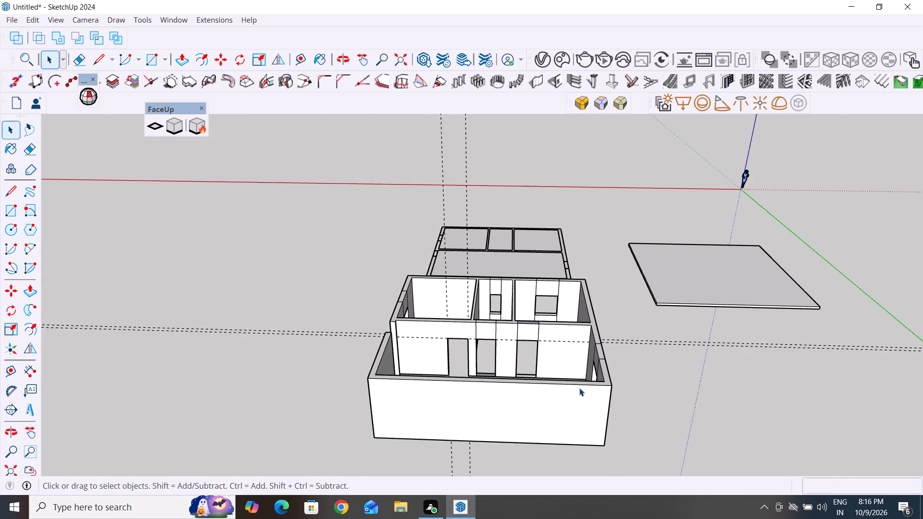
scroll(579, 388, "down", 1)
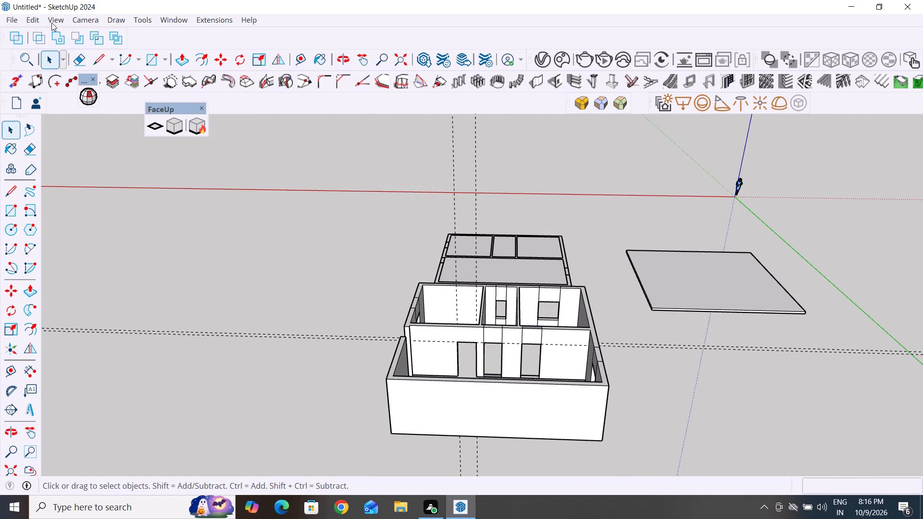
left_click(35, 19)
left_click(58, 142)
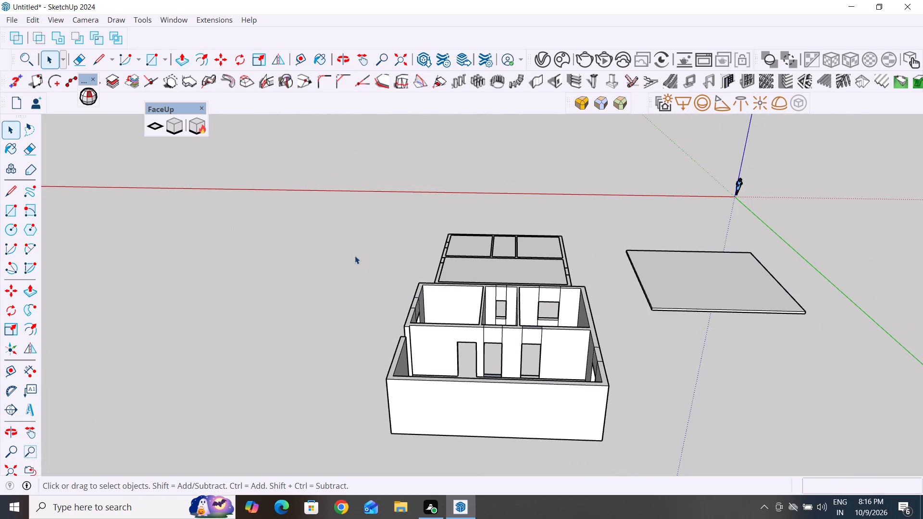
Reverse the blue-grey wall-top face above the interior doorway of the room with the wider window.
scroll(371, 346, "down", 2)
middle_click_drag(394, 363, 579, 421)
scroll(550, 375, "up", 6)
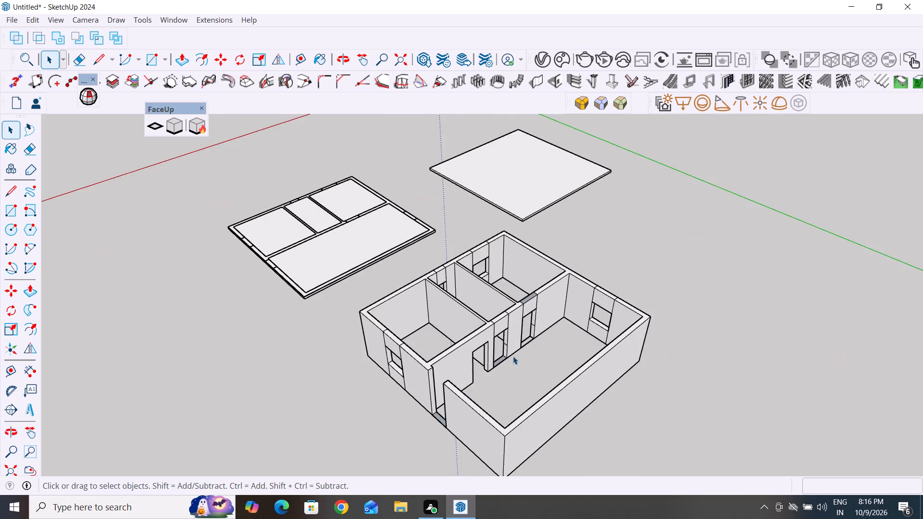
scroll(513, 356, "up", 6)
middle_click_drag(529, 399, 398, 404)
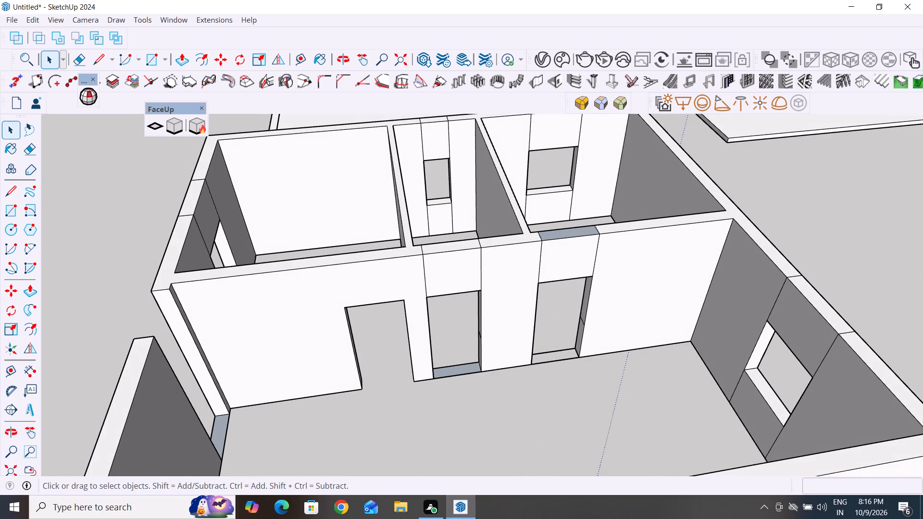
scroll(511, 363, "up", 2)
middle_click_drag(556, 371, 545, 466)
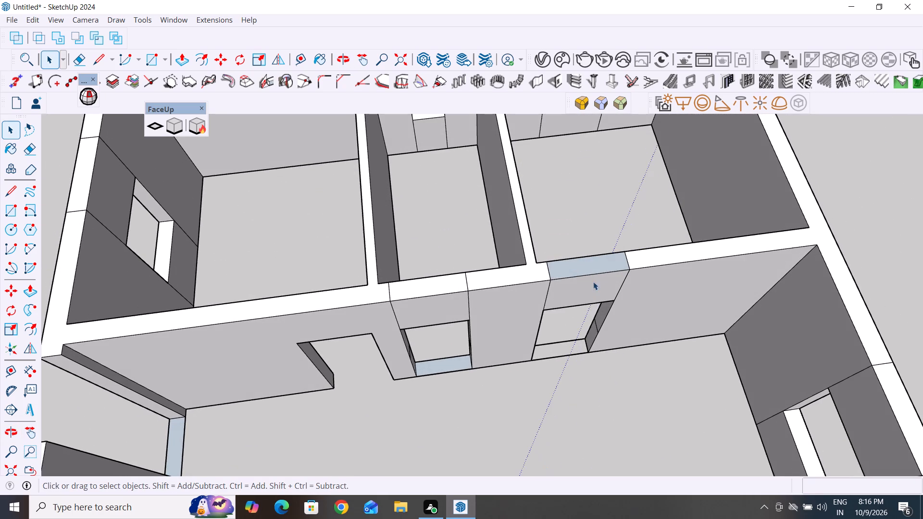
right_click(598, 268)
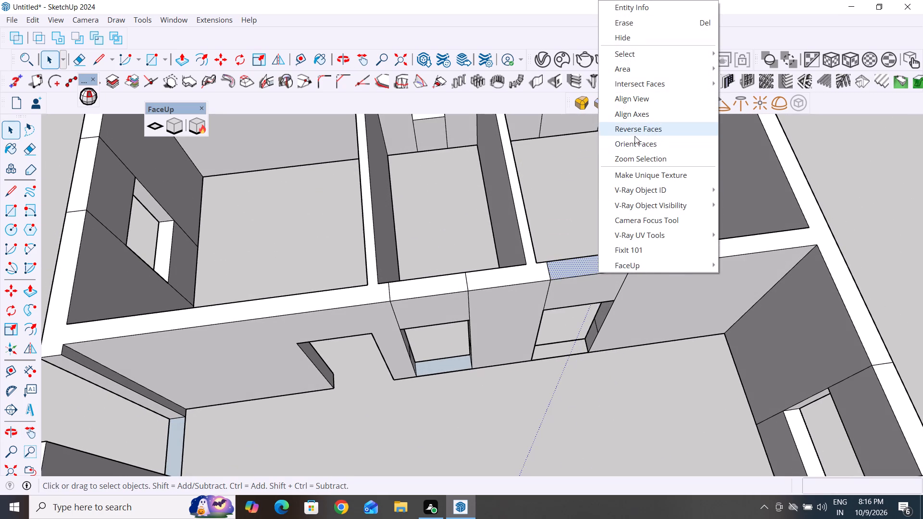
left_click(635, 131)
middle_click_drag(623, 365, 579, 262)
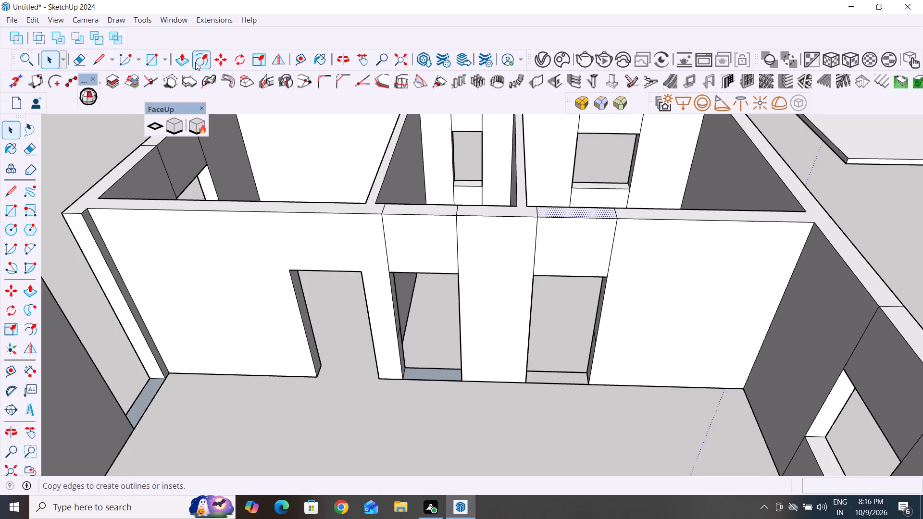
Erase the leftover threshold strips at floor level in the two earlier interior doorways and the outer entrance opening.
left_click(77, 56)
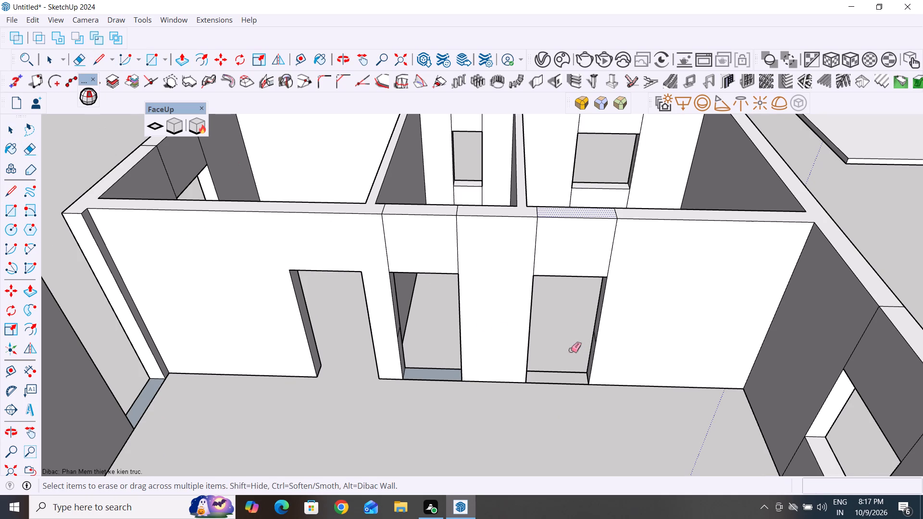
left_click_drag(556, 357, 556, 406)
left_click_drag(431, 356, 432, 396)
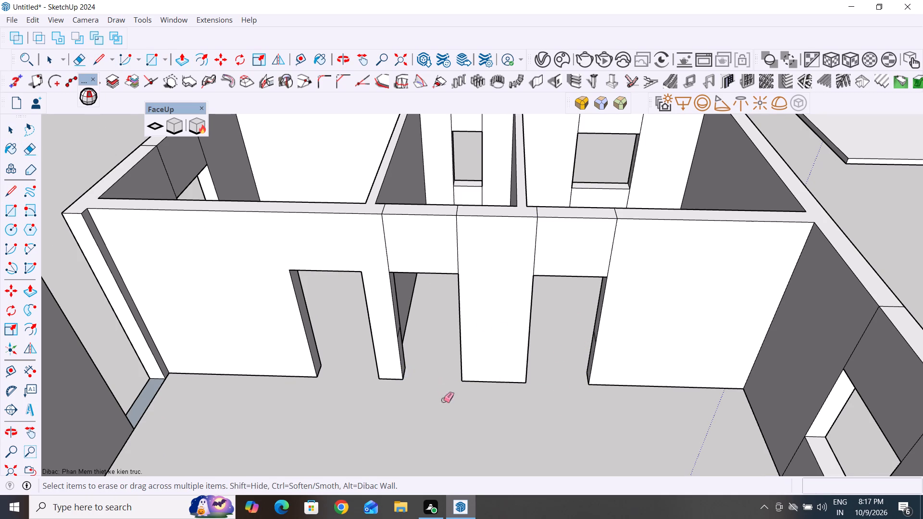
scroll(478, 409, "down", 4)
middle_click_drag(466, 410, 342, 410)
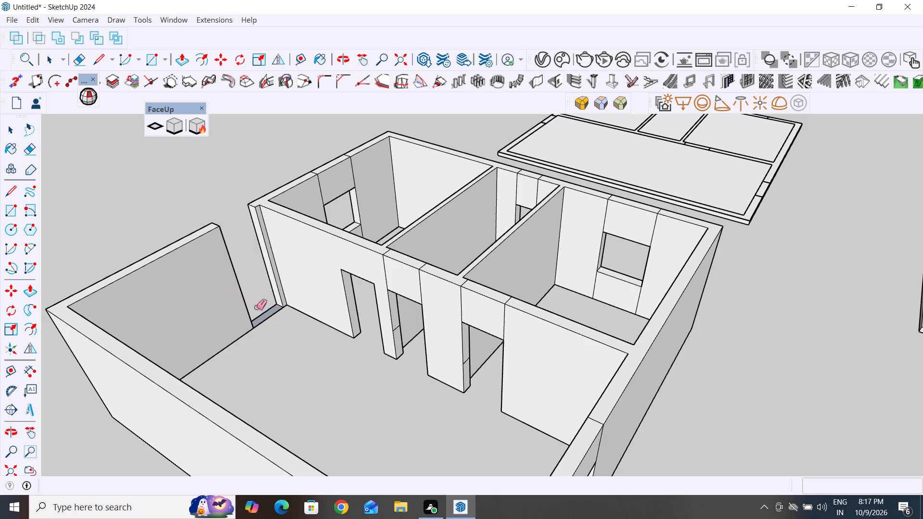
left_click_drag(261, 309, 291, 331)
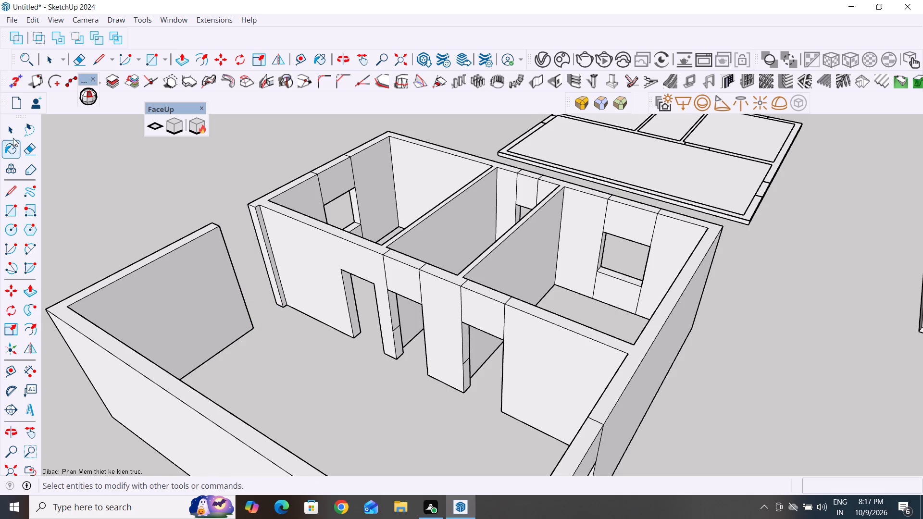
Select the entire walled house with its door and window openings and make it a group.
left_click(13, 135)
left_click(149, 173)
scroll(399, 321, "down", 5)
middle_click_drag(358, 381, 858, 312)
scroll(629, 368, "down", 4)
middle_click_drag(668, 308, 632, 491)
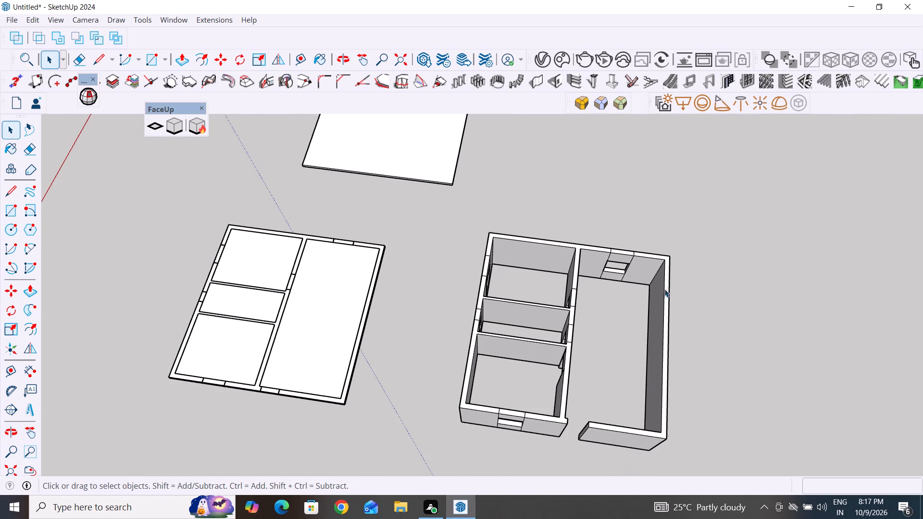
scroll(505, 278, "down", 4)
left_click_drag(657, 219, 483, 394)
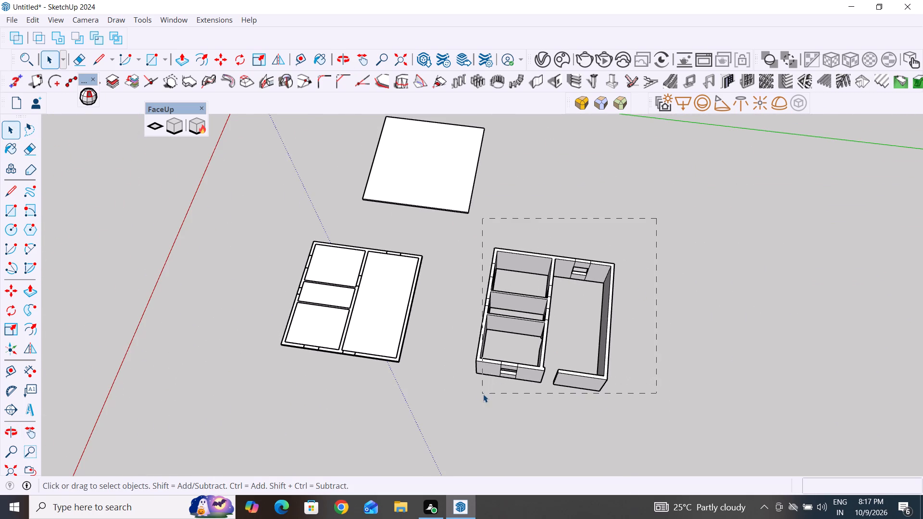
left_click_drag(483, 394, 467, 413)
right_click(485, 365)
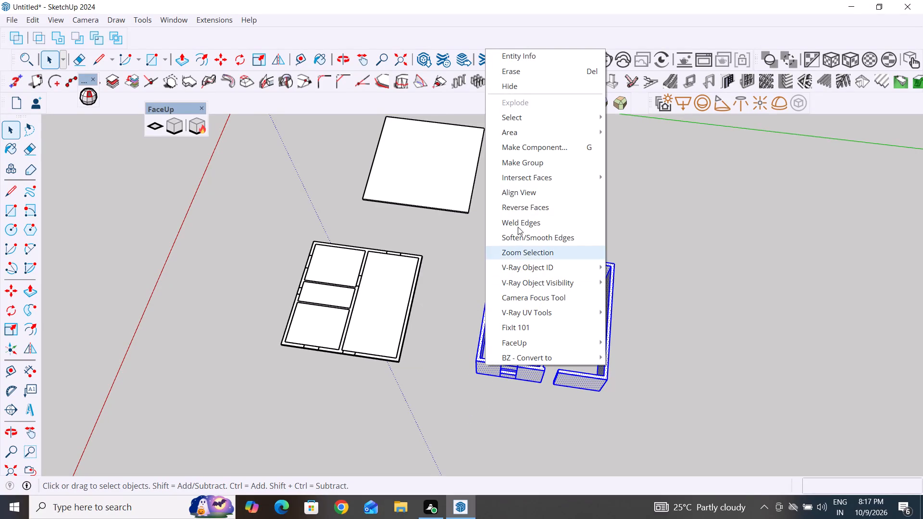
left_click(529, 162)
left_click(541, 425)
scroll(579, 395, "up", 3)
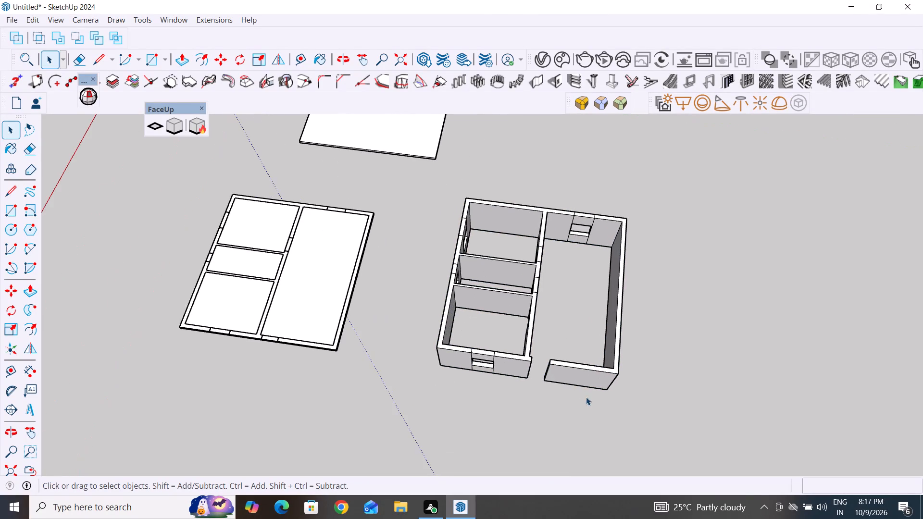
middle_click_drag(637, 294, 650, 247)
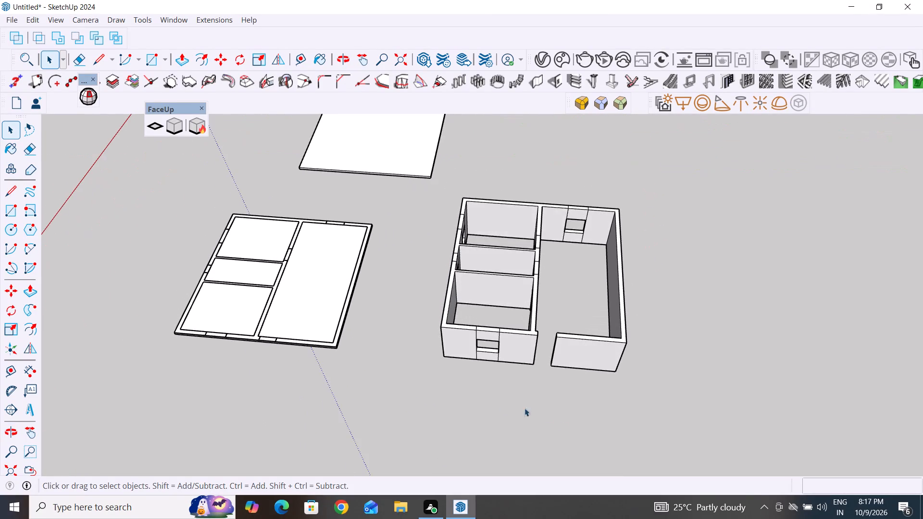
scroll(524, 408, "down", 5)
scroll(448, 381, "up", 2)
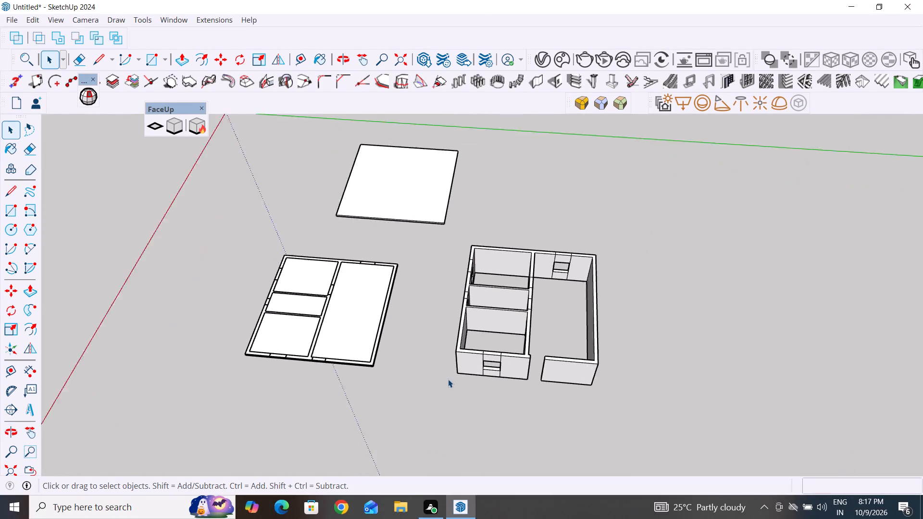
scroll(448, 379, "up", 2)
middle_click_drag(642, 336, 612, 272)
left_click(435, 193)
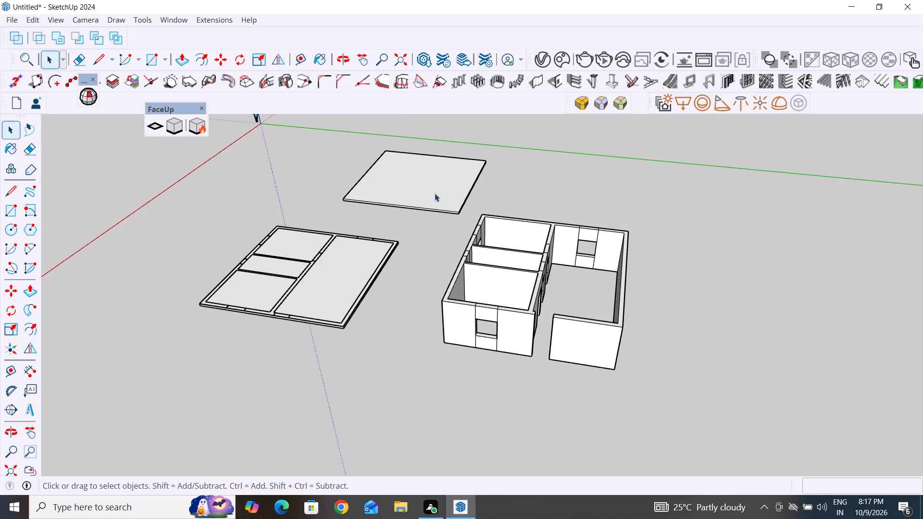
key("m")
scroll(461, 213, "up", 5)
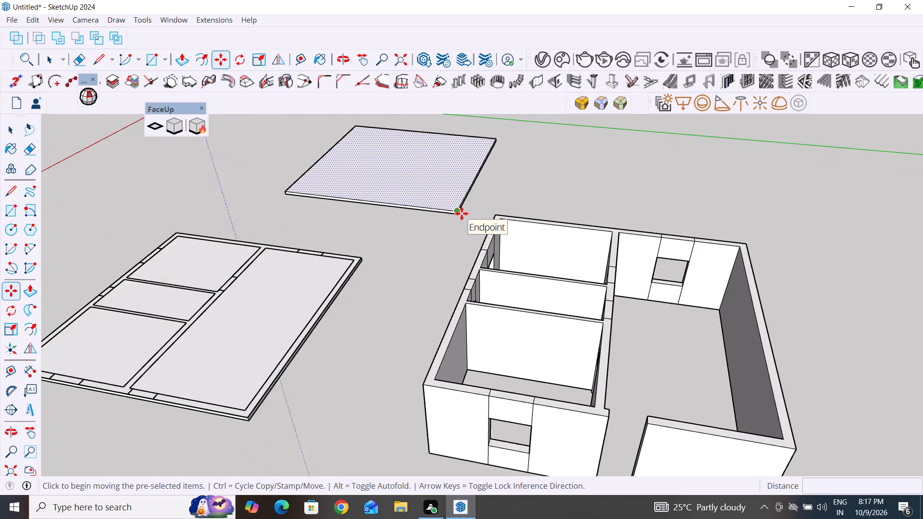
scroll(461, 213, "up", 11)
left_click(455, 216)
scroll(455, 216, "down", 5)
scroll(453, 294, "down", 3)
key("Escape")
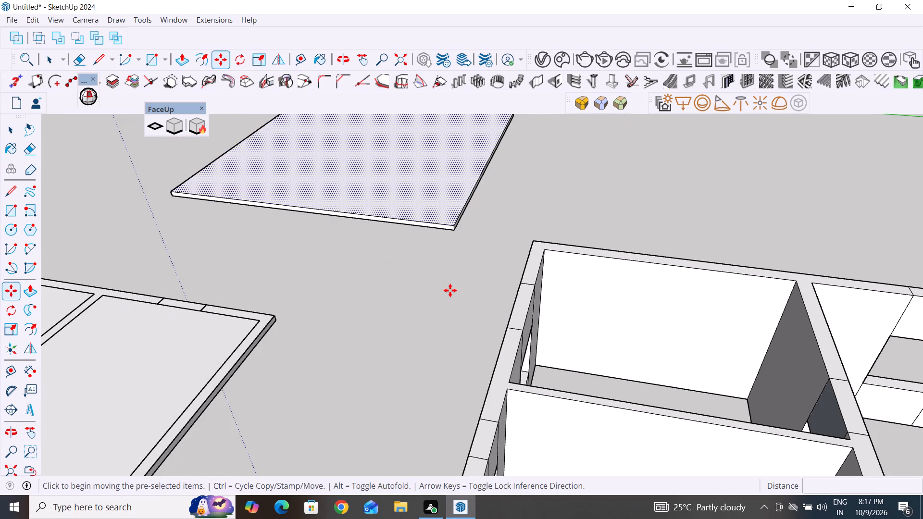
Select the whole plain slab, including its edges and side faces, and make it a group.
left_click(8, 128)
scroll(378, 364, "down", 6)
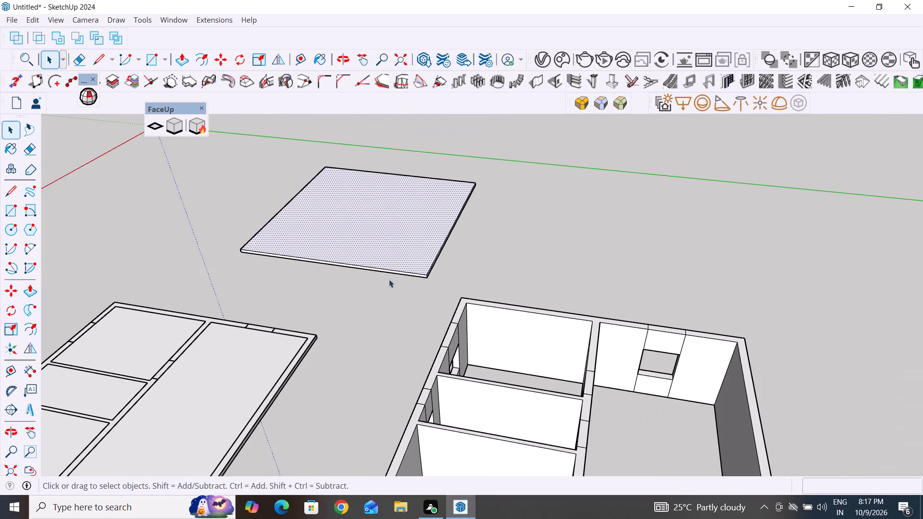
middle_click_drag(393, 293, 462, 309)
triple_click(371, 256)
left_click(371, 256)
right_click(371, 256)
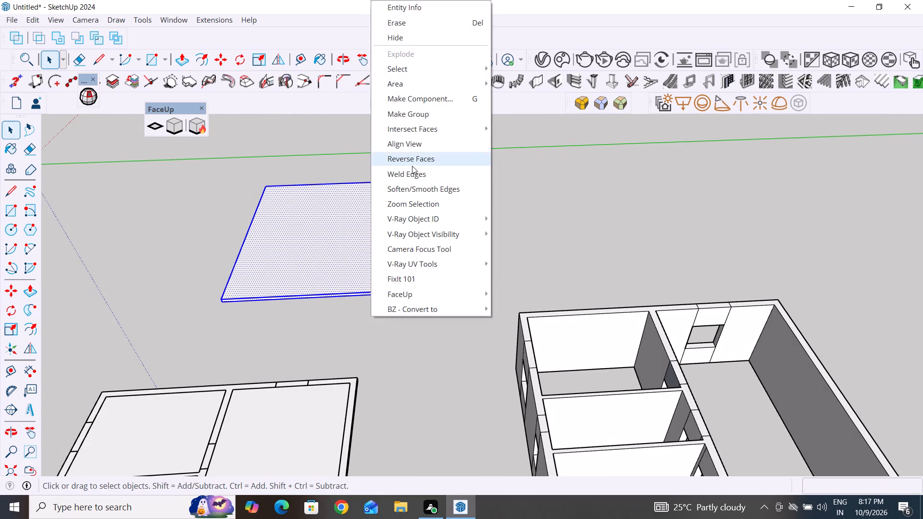
left_click(423, 116)
Move the plain slab group by its corner about 63' 3" to the base of the walled house, near the outer corner on the entrance side.
key("m")
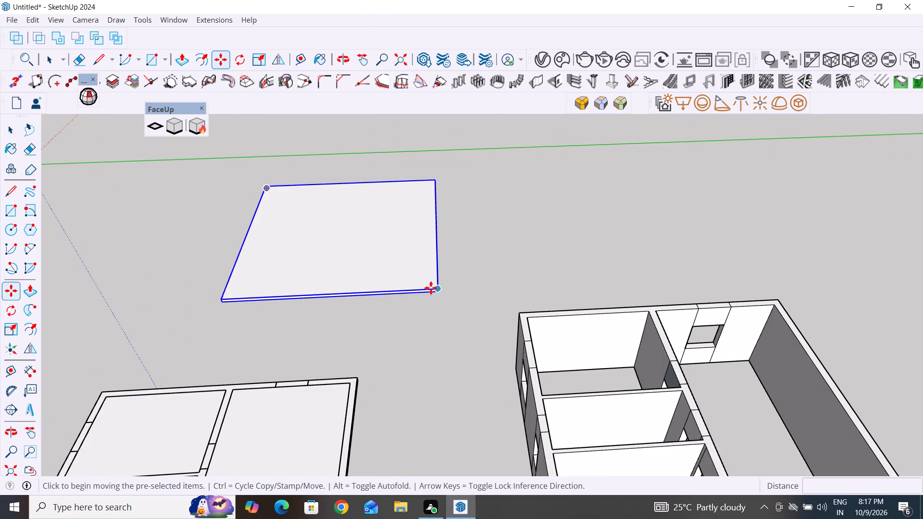
scroll(435, 289, "up", 12)
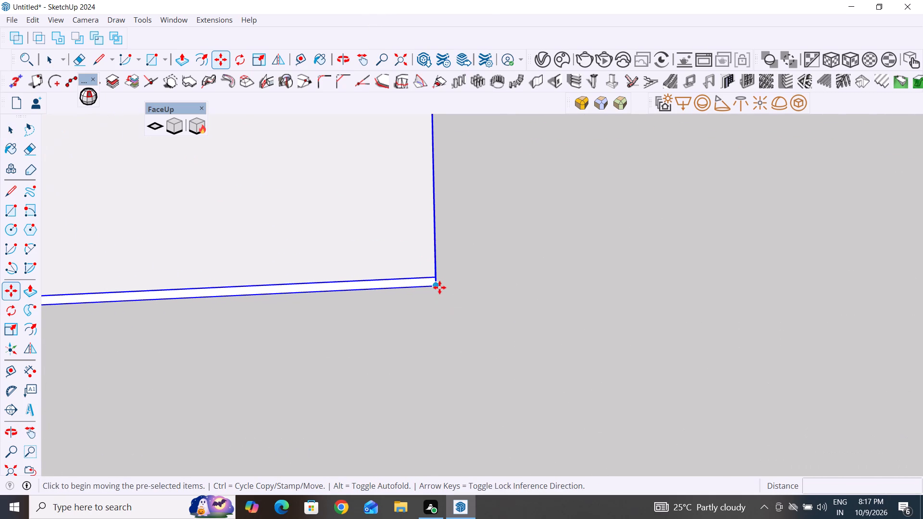
left_click(439, 287)
scroll(436, 288, "down", 20)
scroll(436, 288, "down", 2)
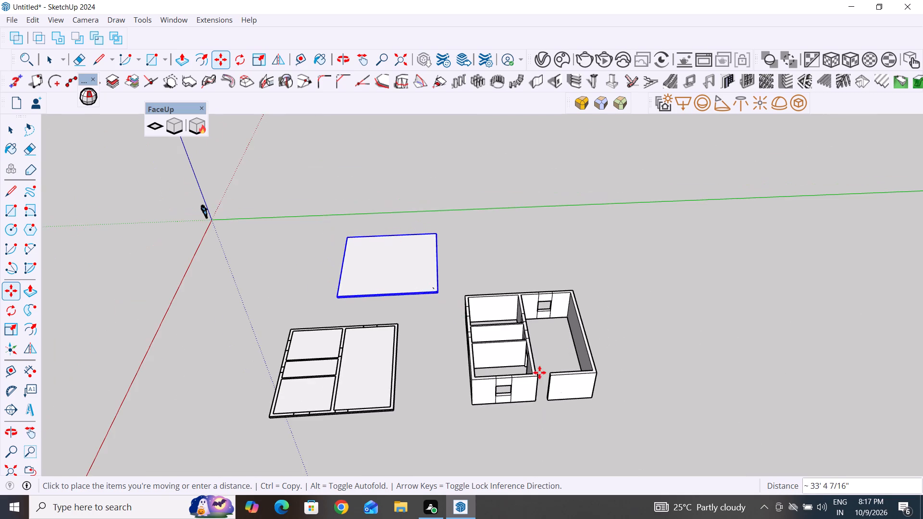
scroll(584, 405, "up", 20)
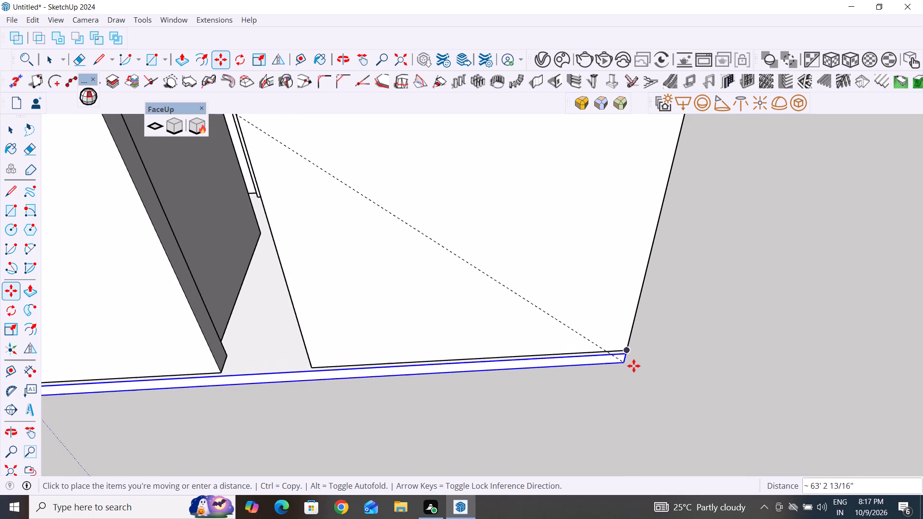
left_click(634, 366)
left_click(15, 126)
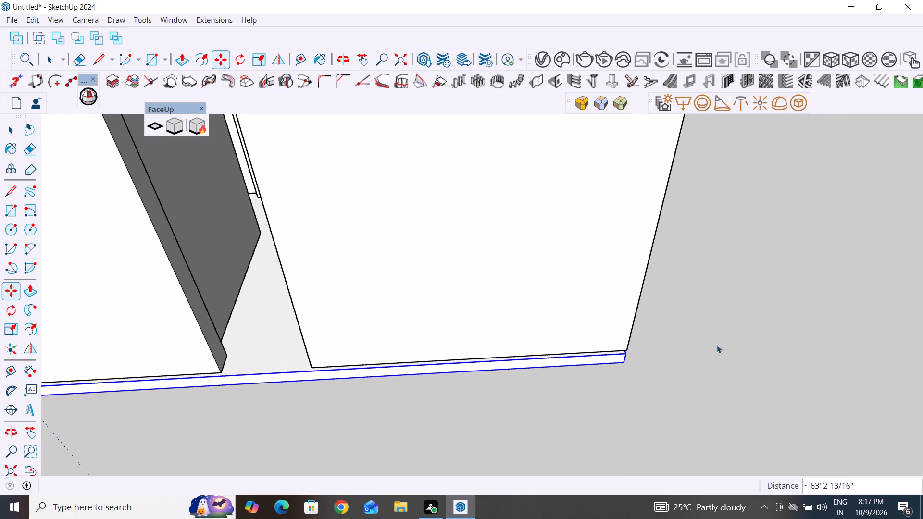
left_click(717, 345)
scroll(635, 365, "up", 14)
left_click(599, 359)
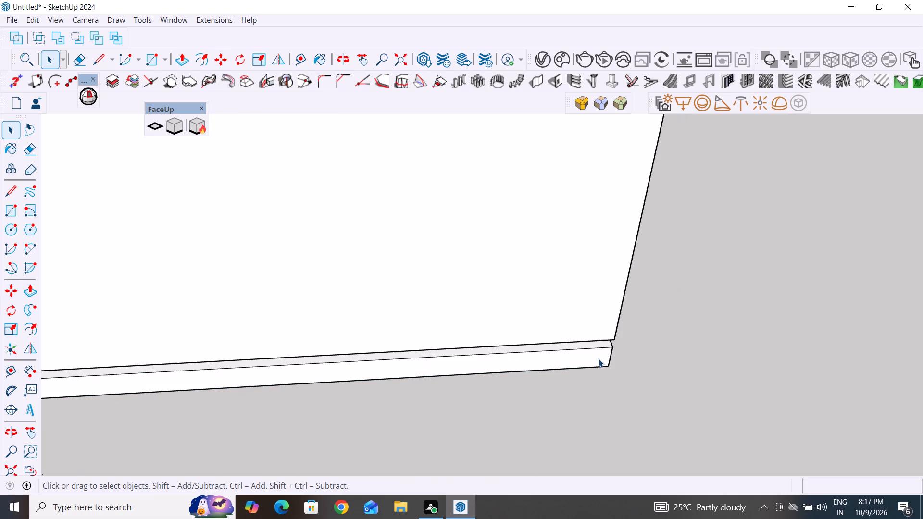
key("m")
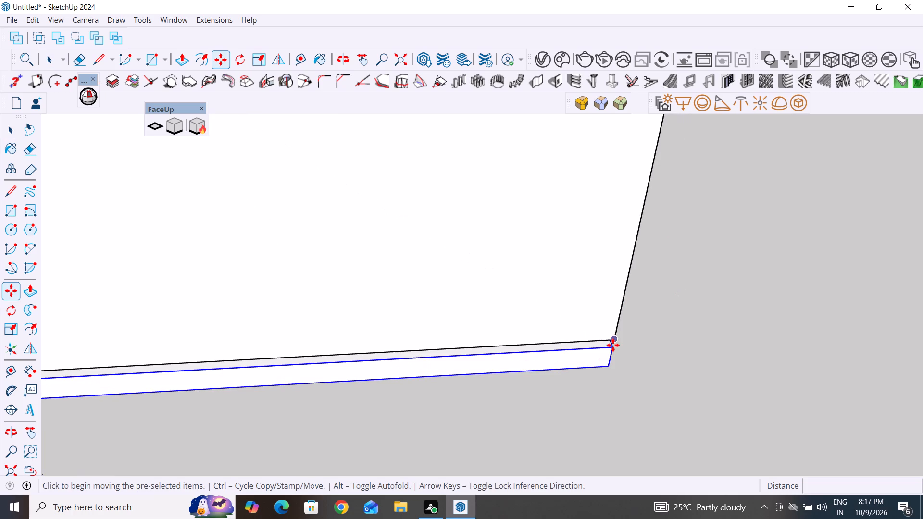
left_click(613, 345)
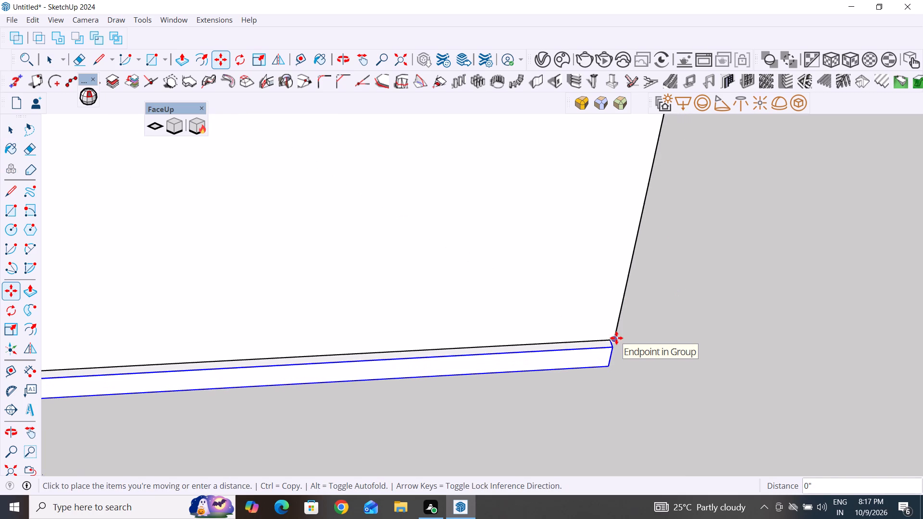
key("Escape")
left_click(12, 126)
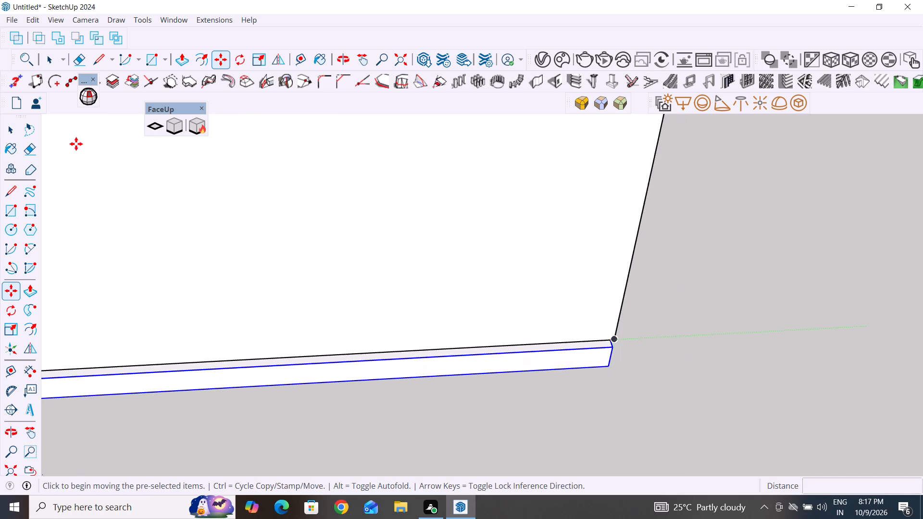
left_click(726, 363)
Move the slab group so its top corner snaps to the bottom outer corner of the entrance-side wall.
left_click(611, 359)
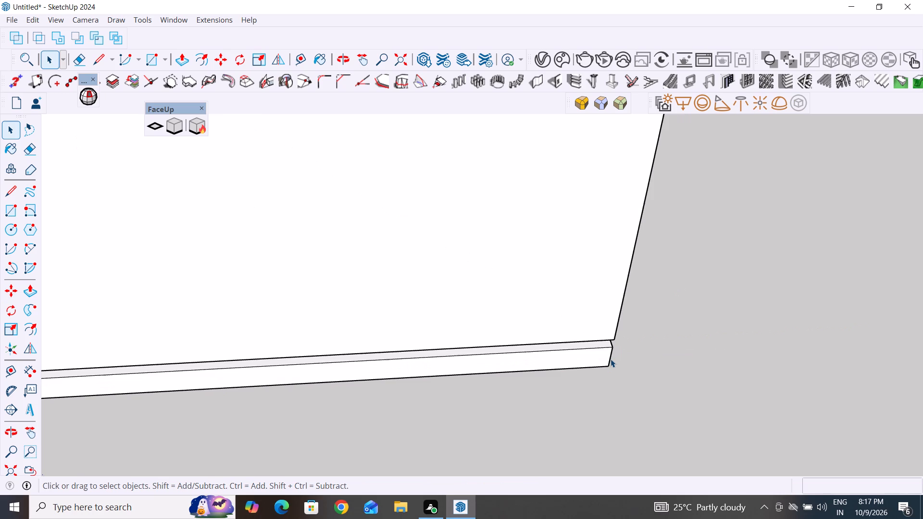
key("m")
left_click(613, 347)
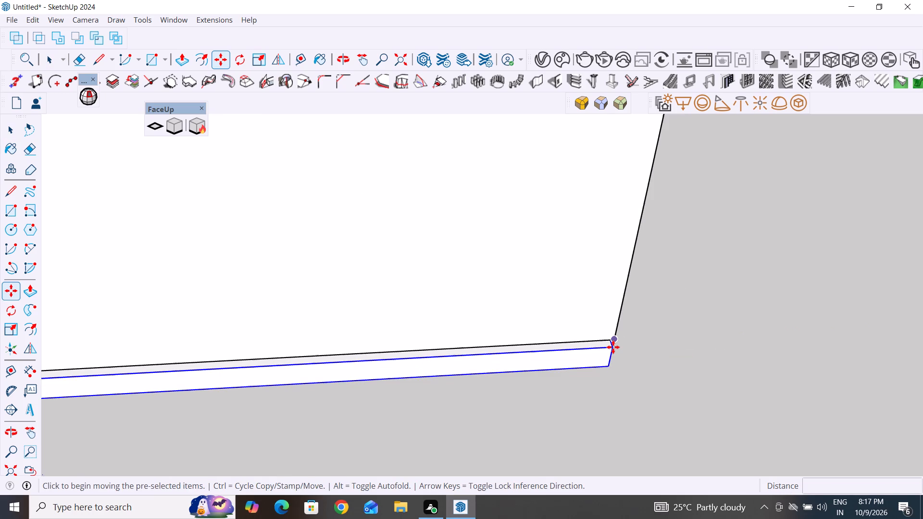
left_click(616, 341)
Draw a 3' 3" by 10" rectangle at wall-top level bridging the outer entrance opening.
scroll(783, 364, "down", 14)
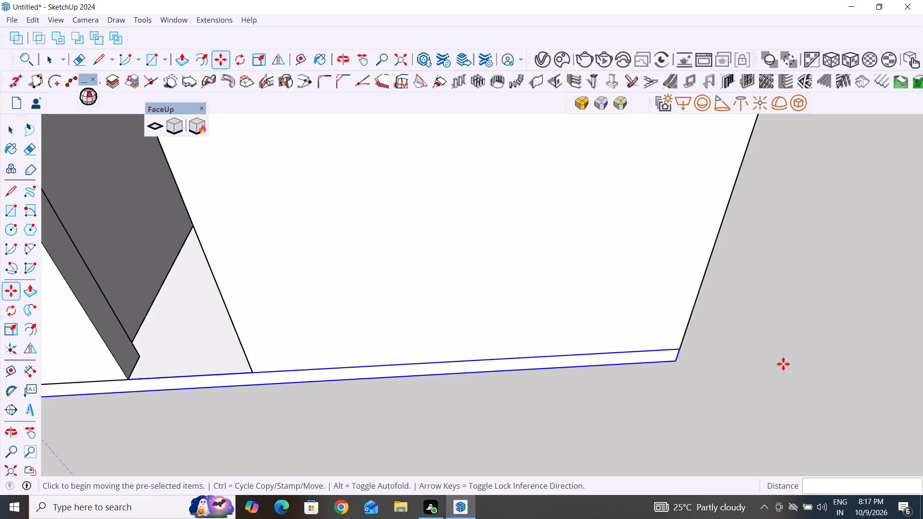
scroll(783, 364, "down", 12)
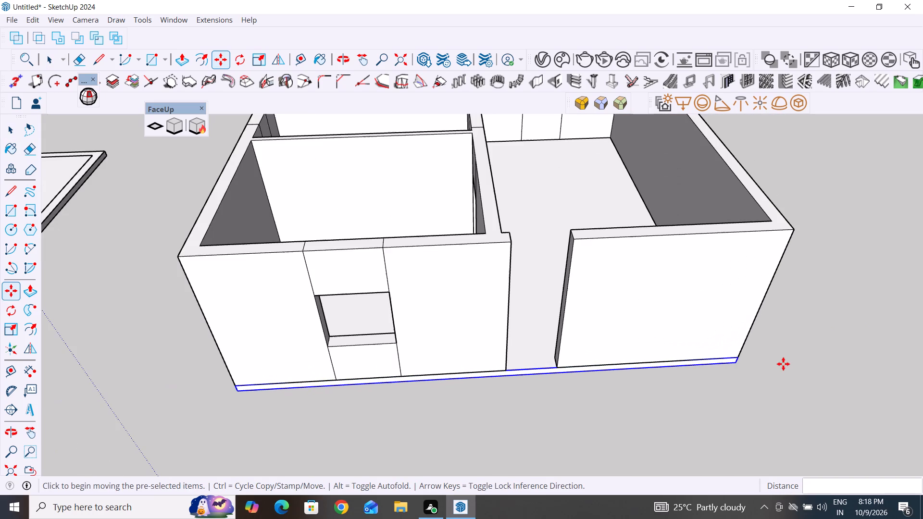
scroll(778, 369, "down", 3)
middle_click_drag(790, 368, 778, 370)
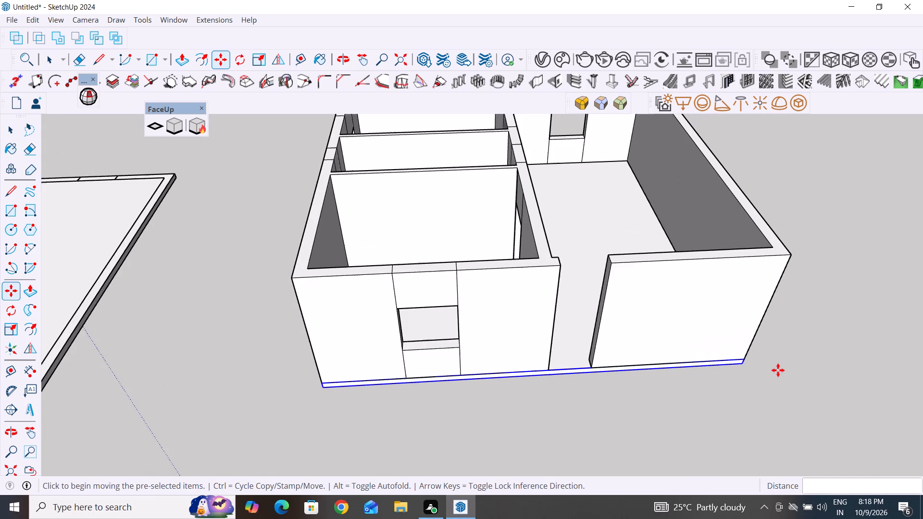
middle_click_drag(778, 370, 765, 371)
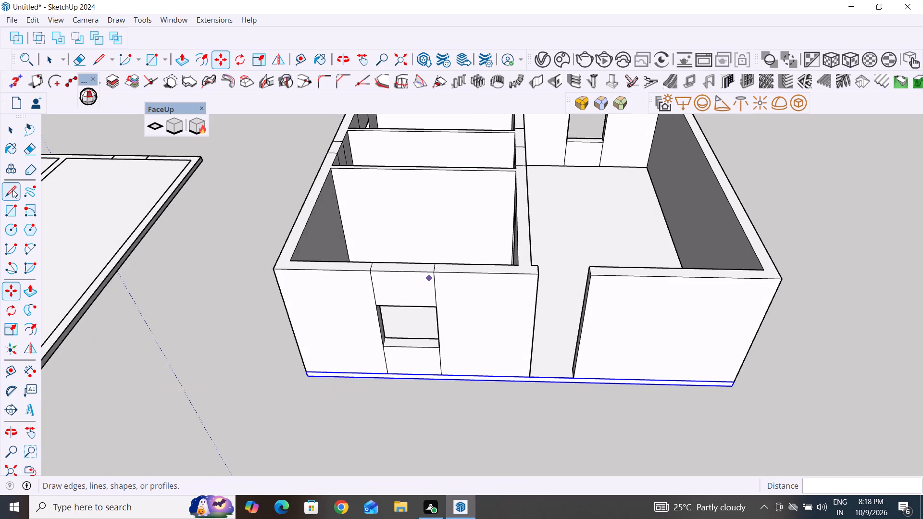
left_click(12, 189)
left_click(10, 209)
left_click(539, 272)
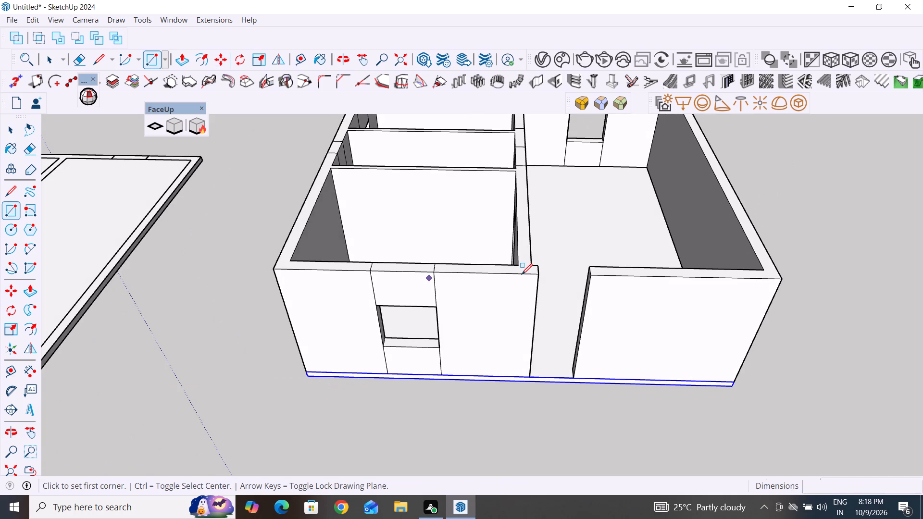
left_click(588, 264)
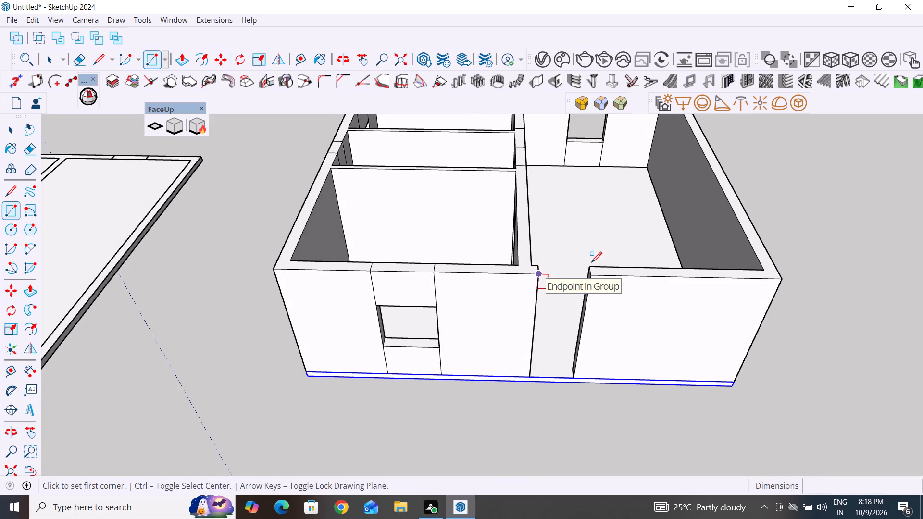
left_click(9, 130)
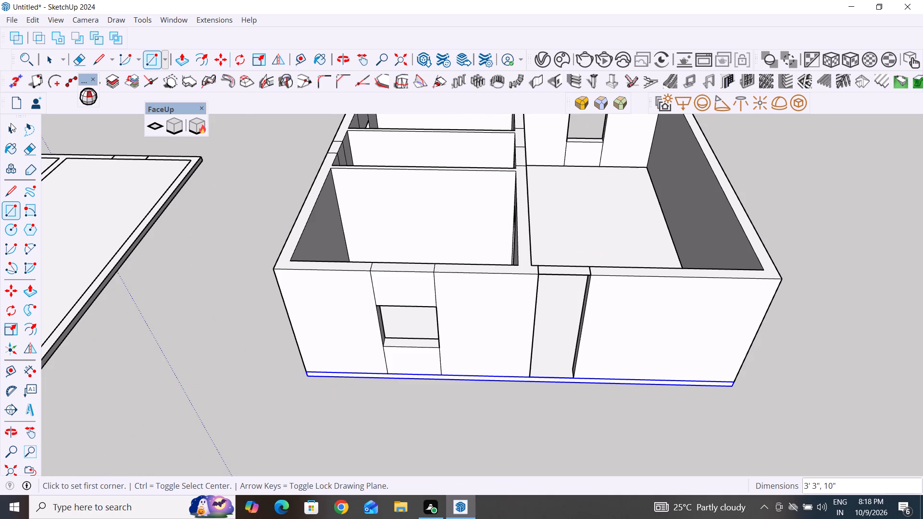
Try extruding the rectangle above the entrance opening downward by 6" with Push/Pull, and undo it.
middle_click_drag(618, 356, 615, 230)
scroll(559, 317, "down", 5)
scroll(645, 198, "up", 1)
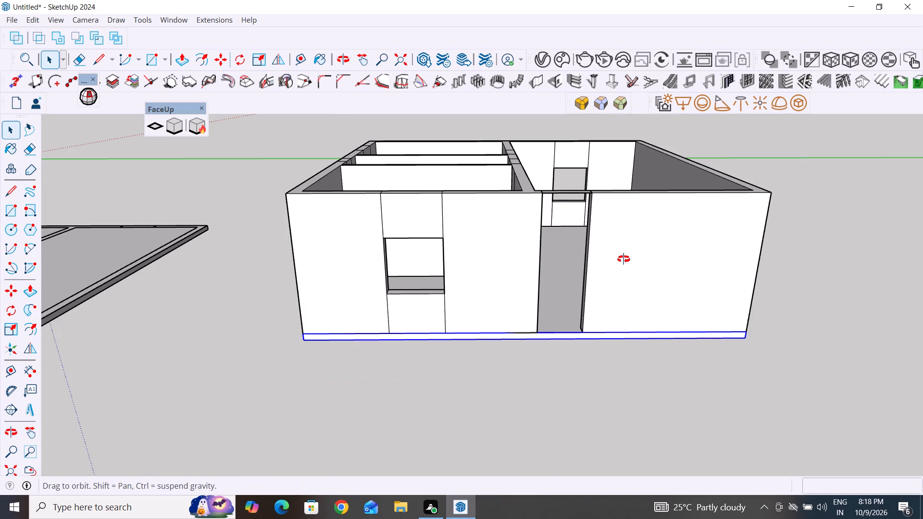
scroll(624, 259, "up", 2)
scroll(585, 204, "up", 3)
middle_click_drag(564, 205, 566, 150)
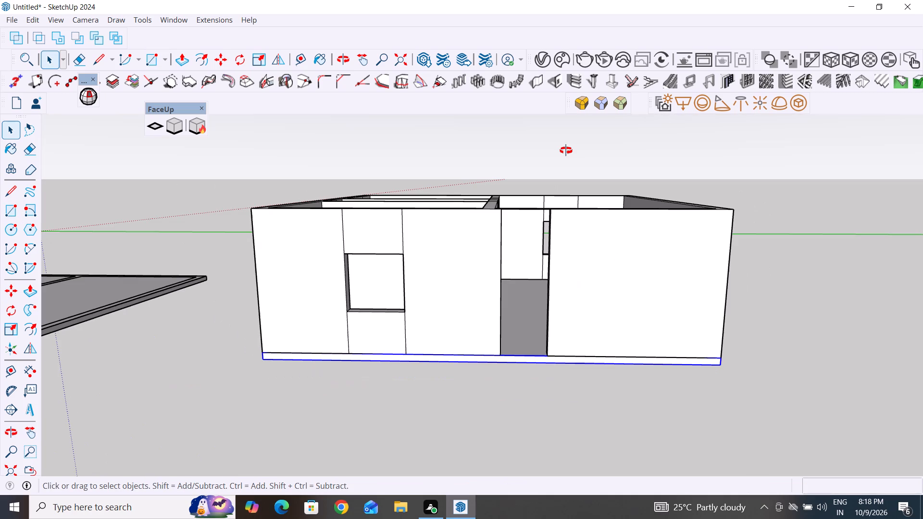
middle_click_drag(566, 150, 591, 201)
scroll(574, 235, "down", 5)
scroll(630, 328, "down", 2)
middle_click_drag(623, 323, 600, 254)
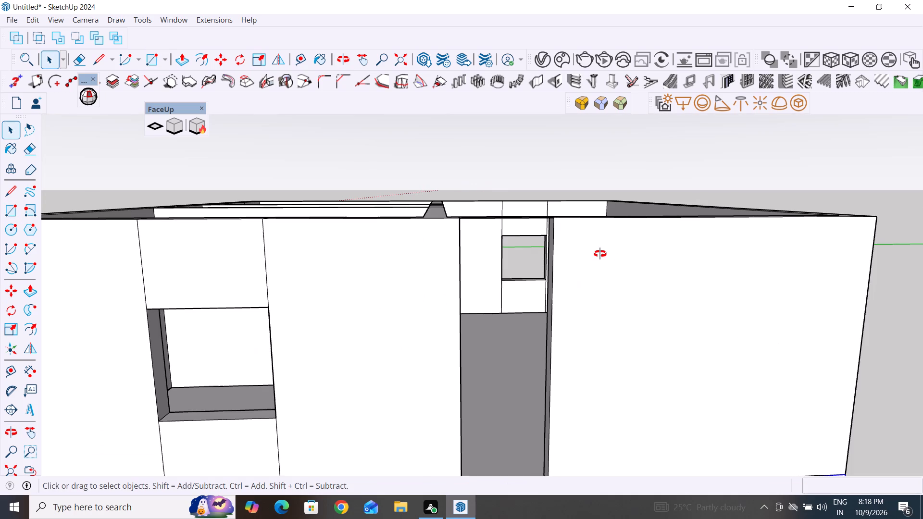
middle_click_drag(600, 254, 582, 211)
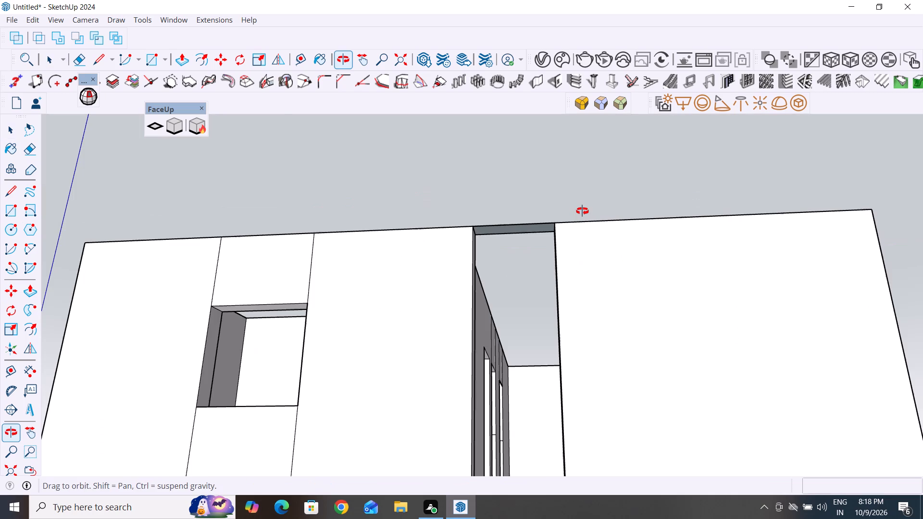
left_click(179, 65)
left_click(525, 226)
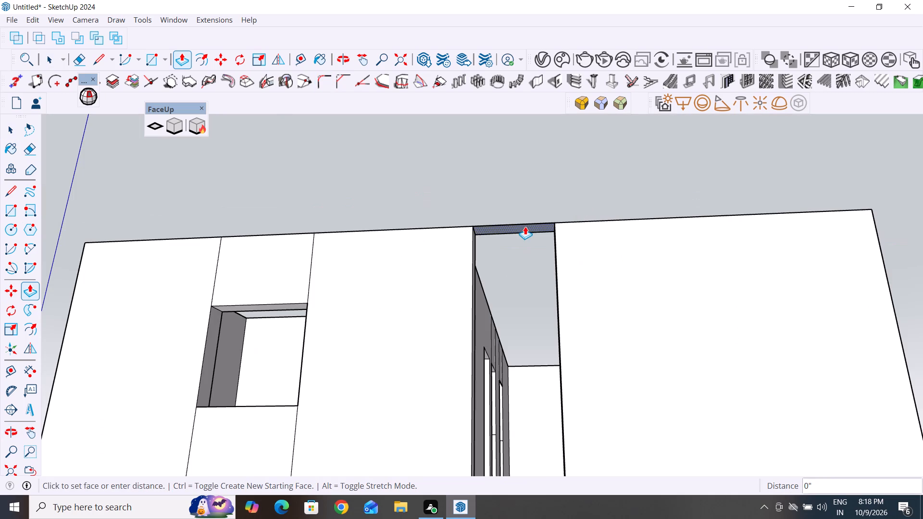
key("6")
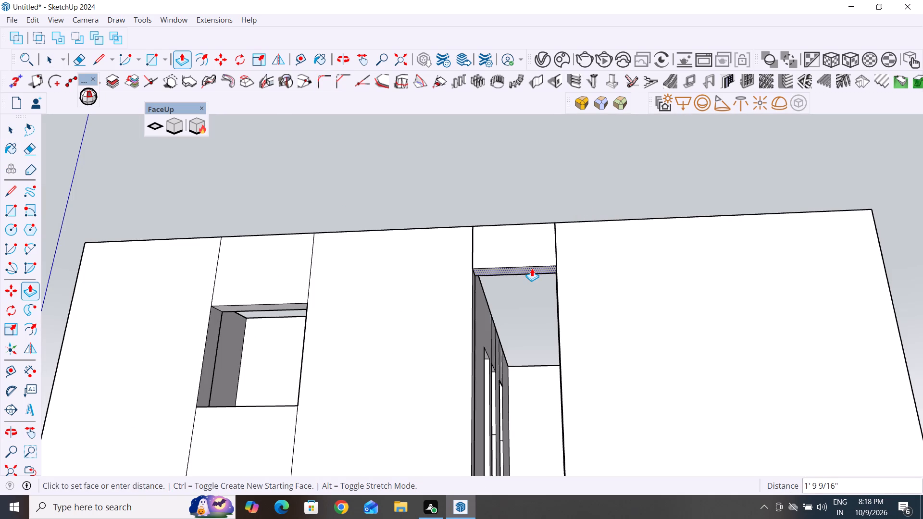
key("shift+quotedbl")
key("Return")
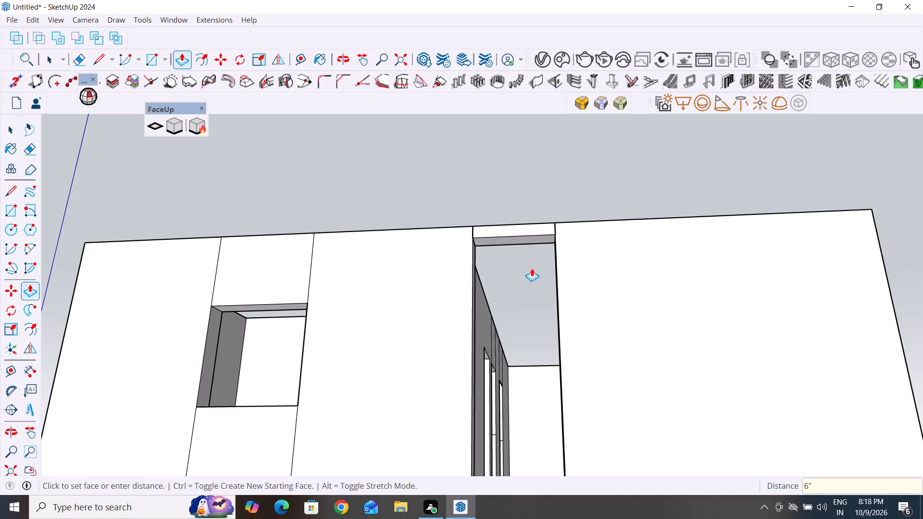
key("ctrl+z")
Extrude the rectangle above the entrance opening downward by 3' with Push/Pull to form the lintel.
left_click(519, 225)
key("3")
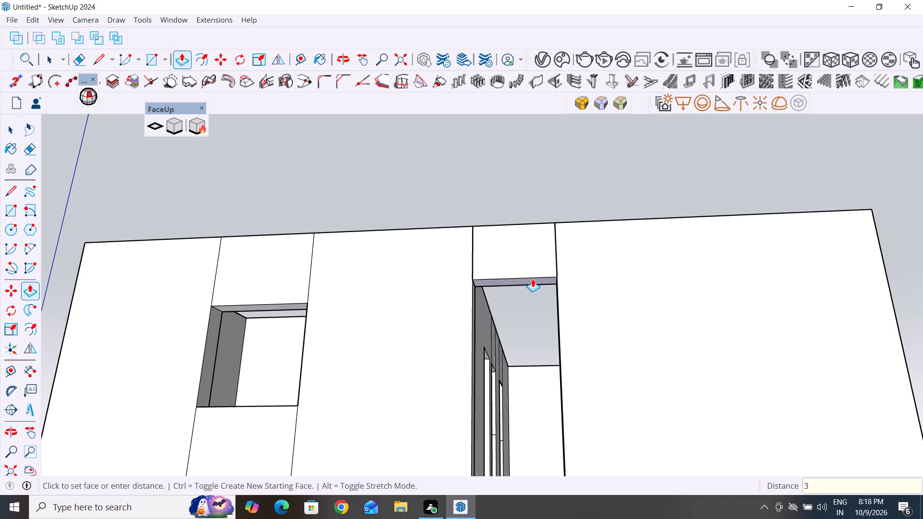
key("apostrophe")
key("Return")
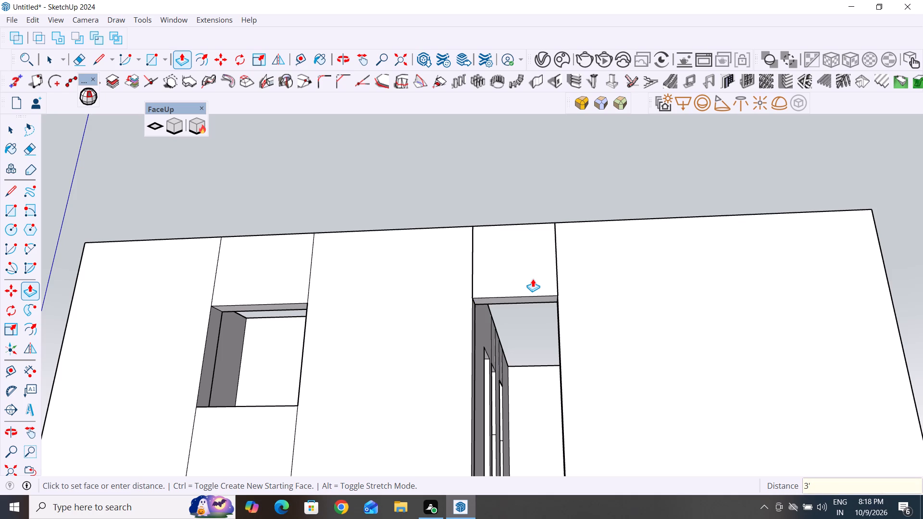
left_click(8, 131)
left_click(332, 157)
Examine the walled house from the entrance and window sides and from above, checking the lintel and the base slab.
scroll(496, 235, "down", 5)
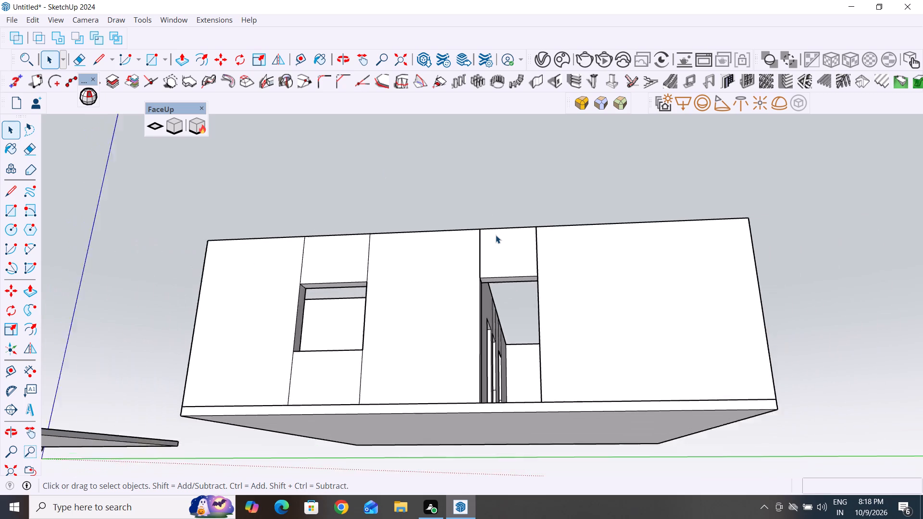
scroll(496, 235, "down", 4)
middle_click_drag(577, 225, 603, 469)
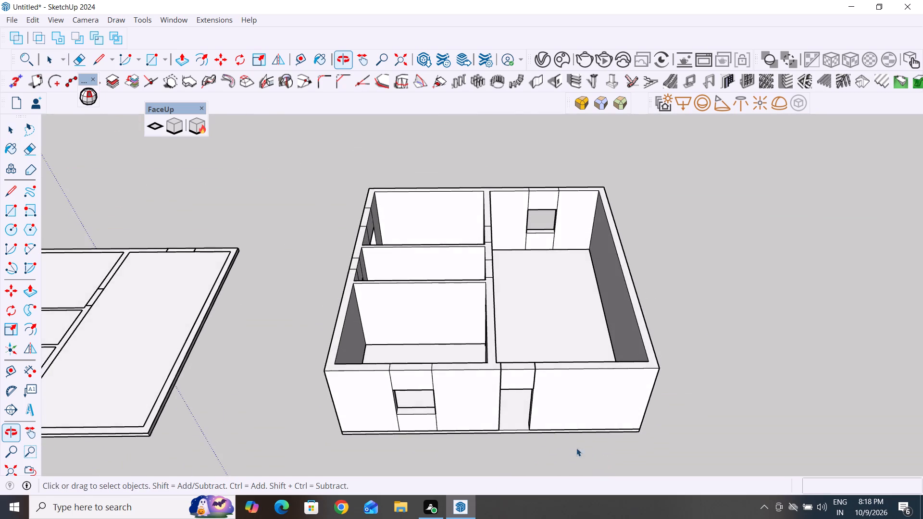
scroll(504, 417, "up", 4)
middle_click_drag(488, 407, 453, 299)
scroll(451, 299, "down", 1)
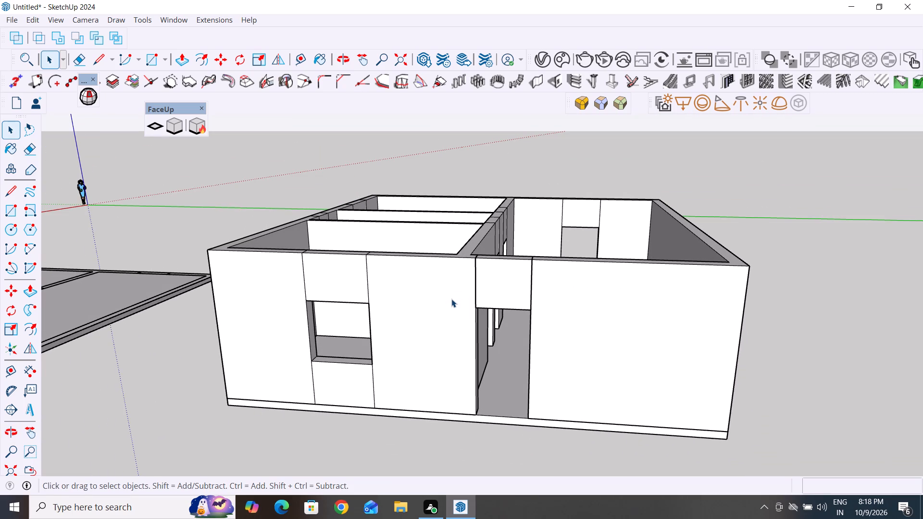
scroll(451, 299, "down", 1)
middle_click_drag(402, 428, 565, 430)
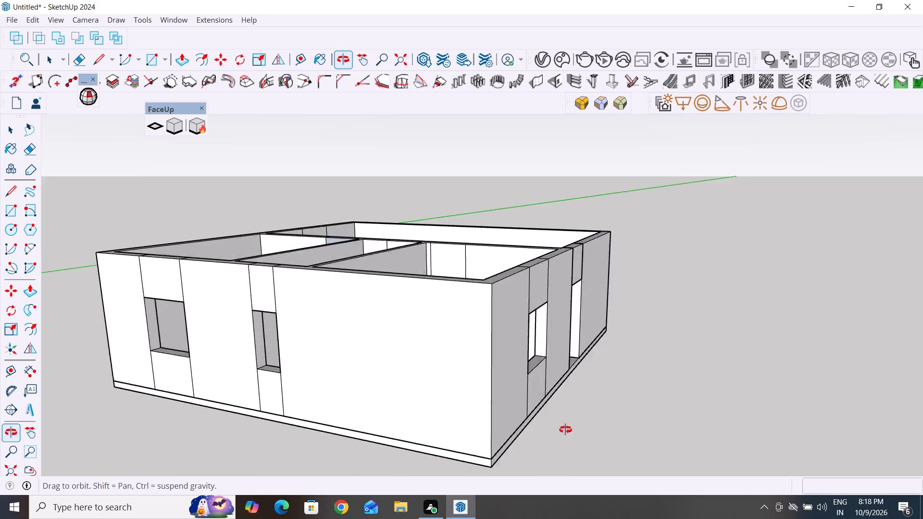
middle_click_drag(565, 430, 559, 428)
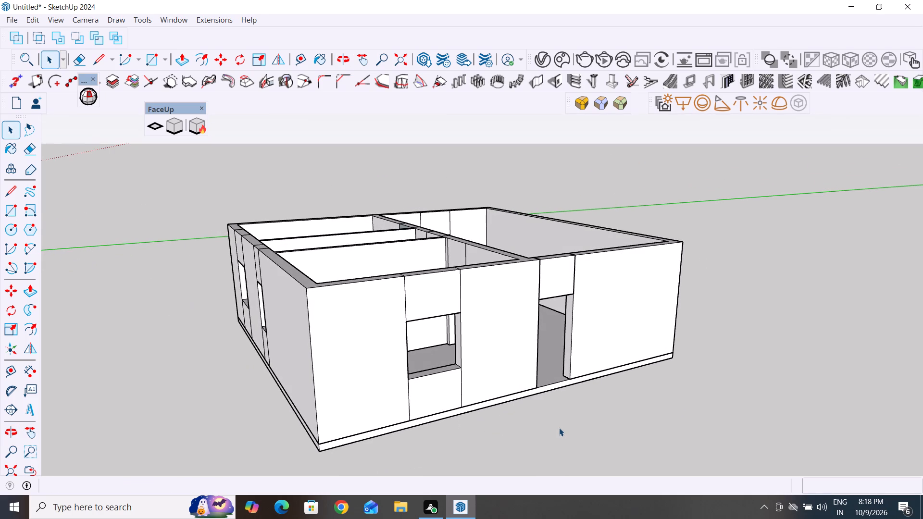
middle_click_drag(702, 361, 541, 369)
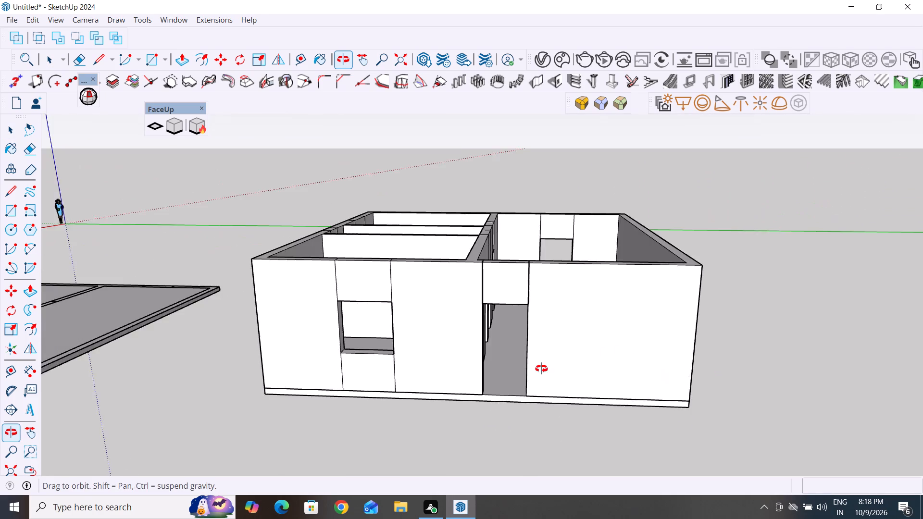
middle_click_drag(541, 369, 530, 478)
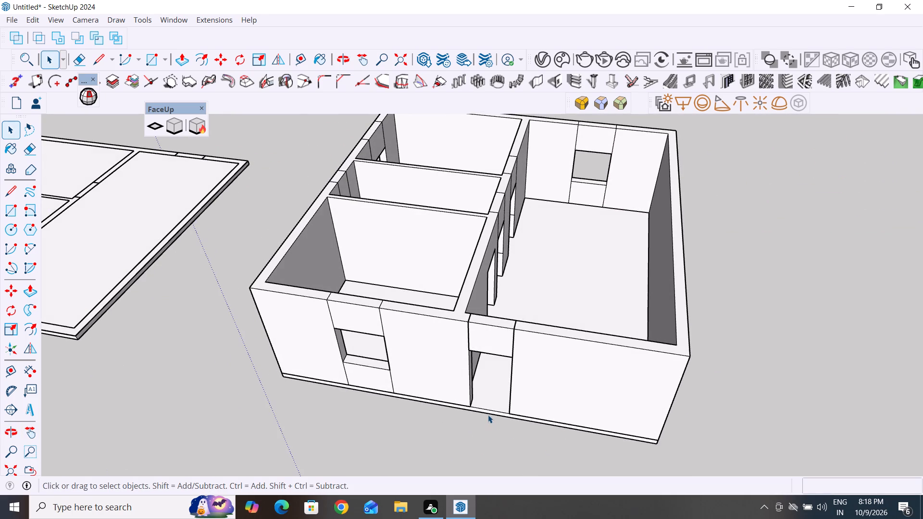
left_click(488, 411)
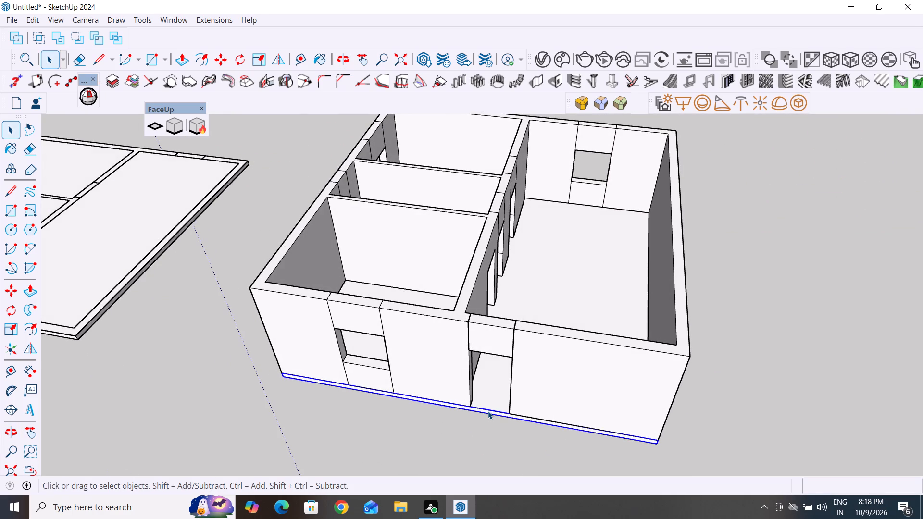
left_click(775, 383)
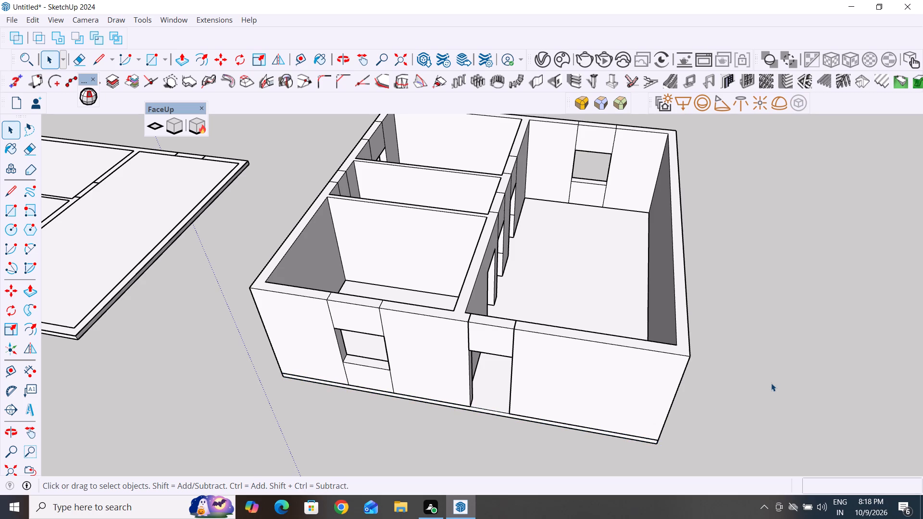
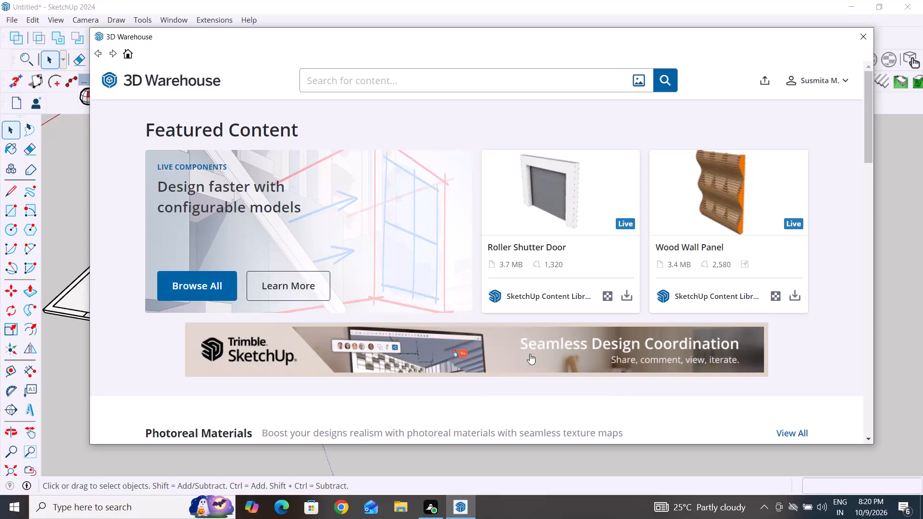
Search 3D Warehouse for models matching "BED".
scroll(551, 340, "down", 4)
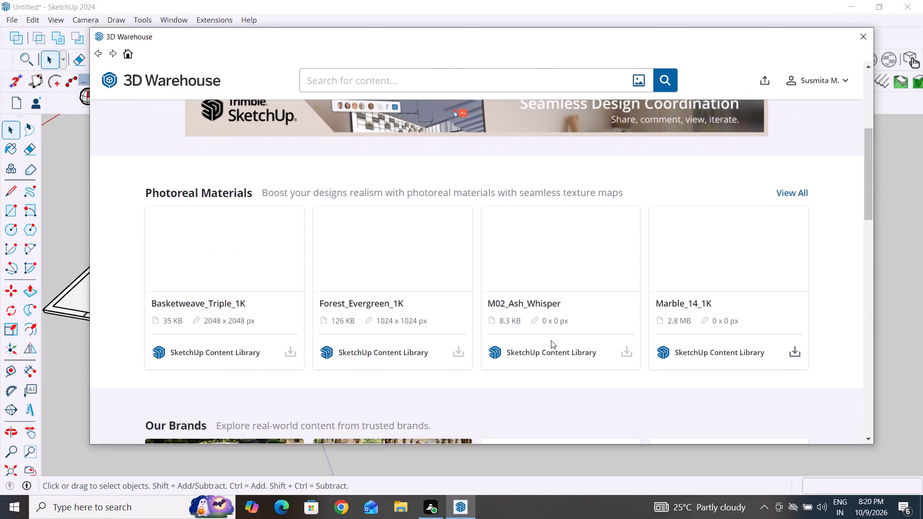
scroll(551, 340, "up", 3)
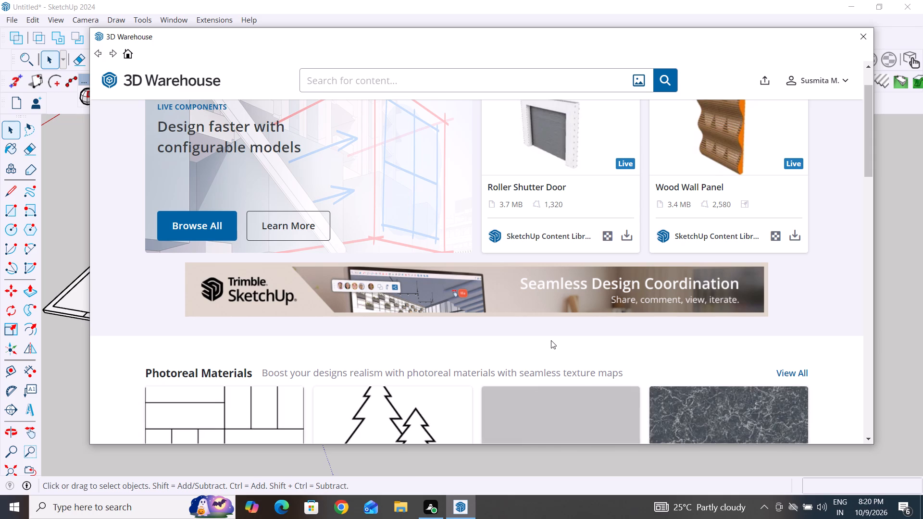
scroll(663, 317, "down", 1)
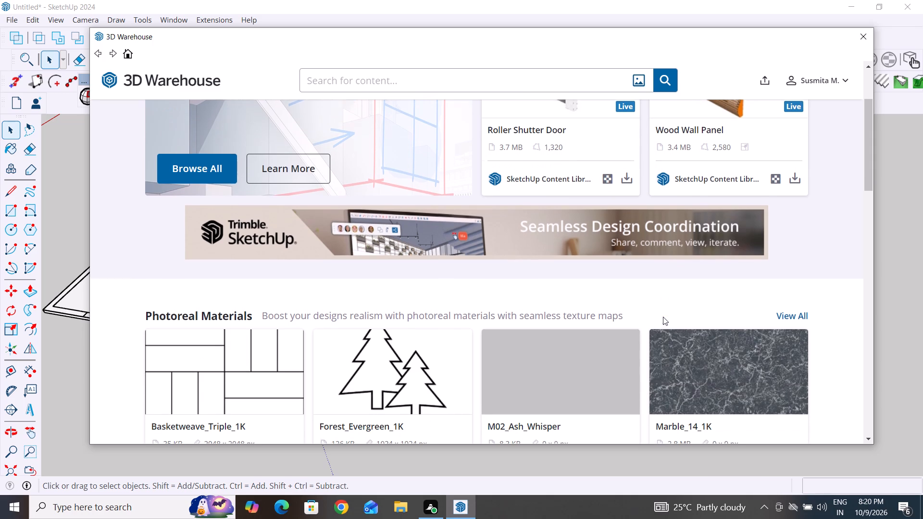
left_click(560, 90)
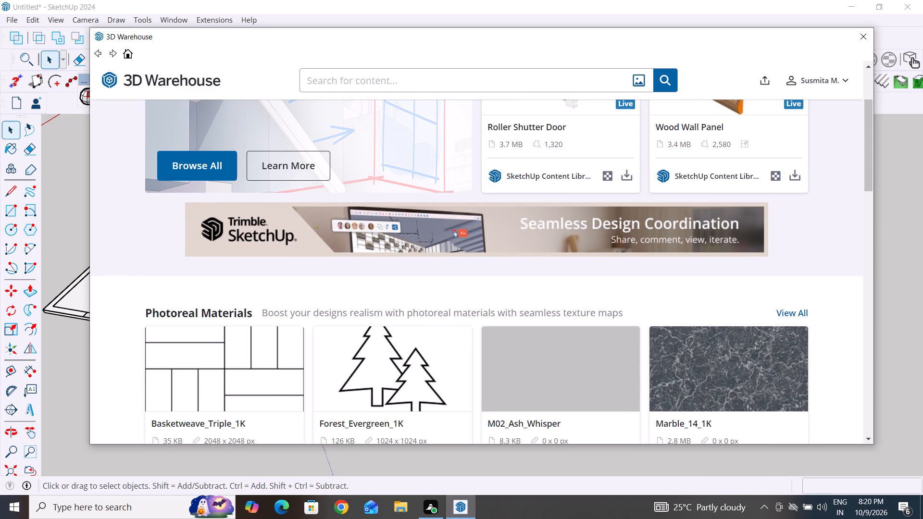
type("BED")
key("Return")
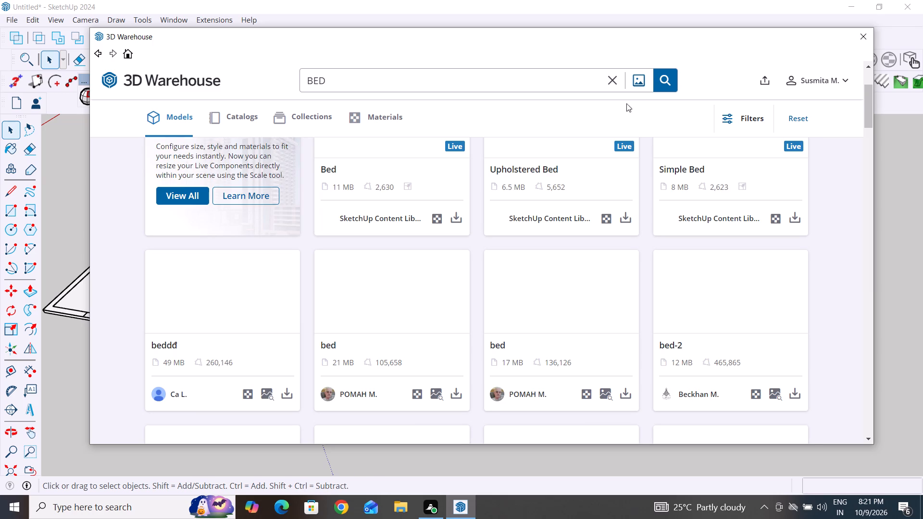
Pick the 17 MB bed model with the grey draped blanket, next to BED 3, and download it directly into the SketchUp model.
scroll(627, 348, "down", 1)
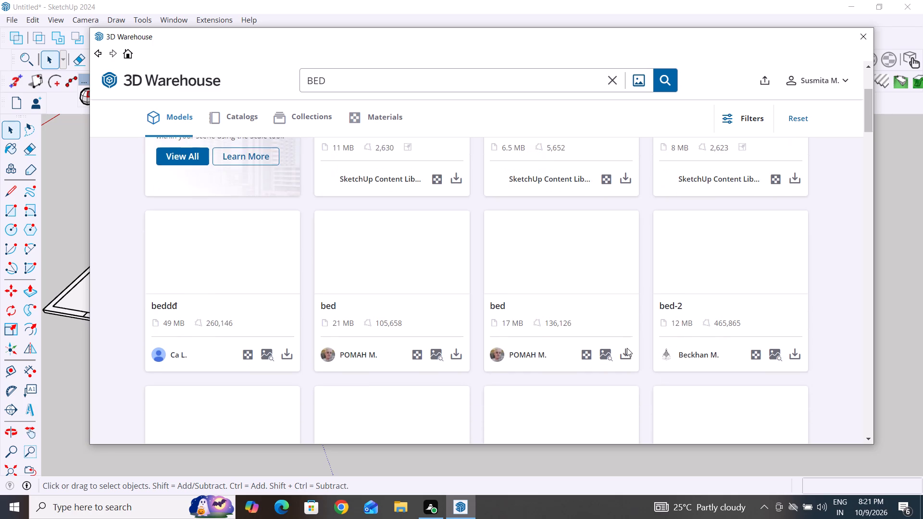
scroll(627, 348, "down", 1)
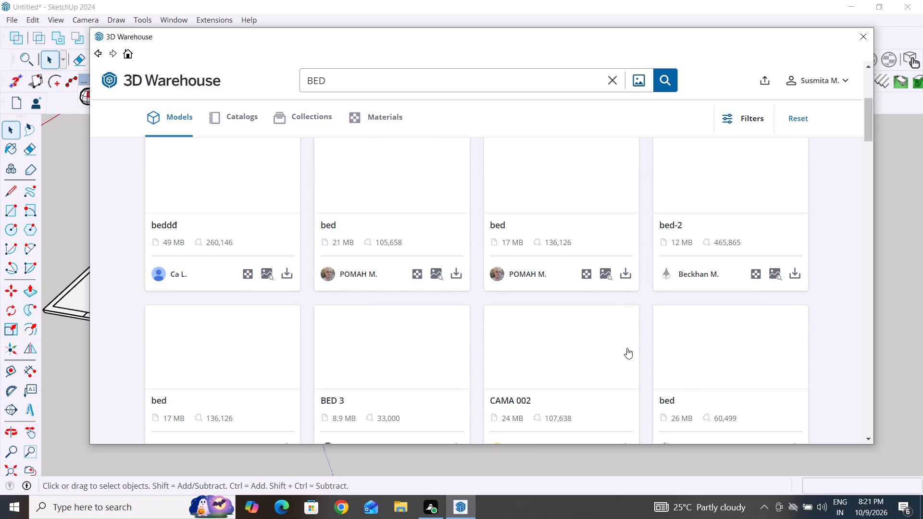
scroll(627, 348, "down", 2)
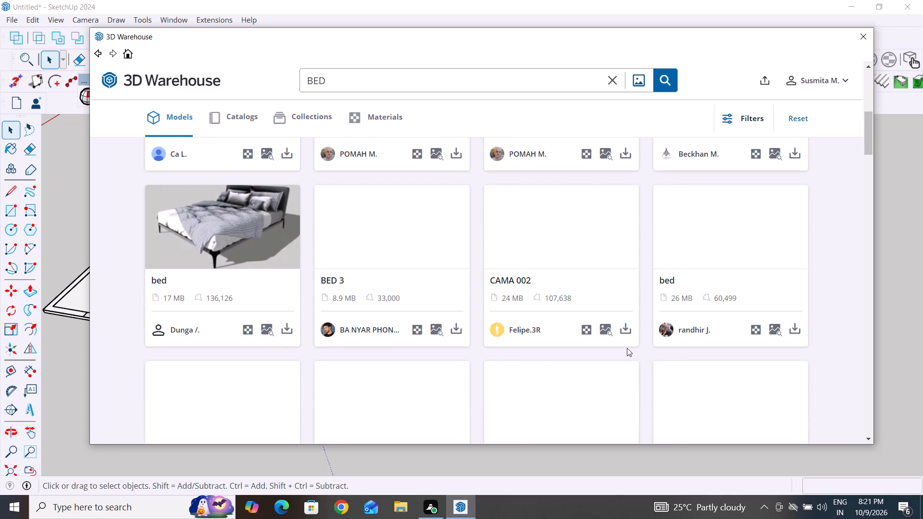
scroll(627, 348, "up", 3)
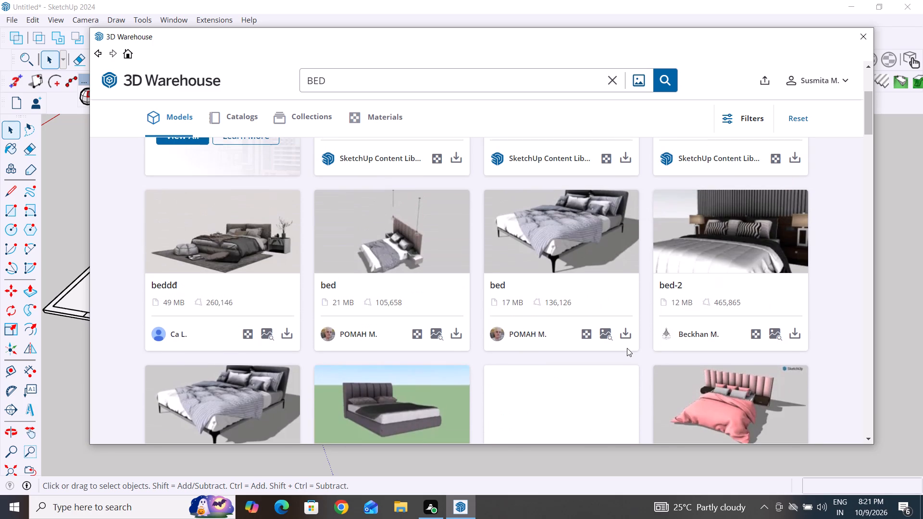
scroll(627, 348, "down", 2)
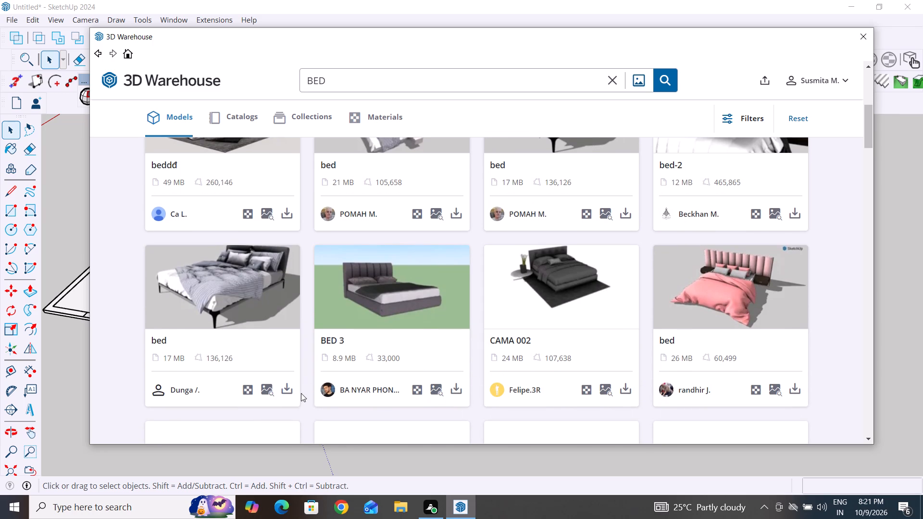
left_click(288, 393)
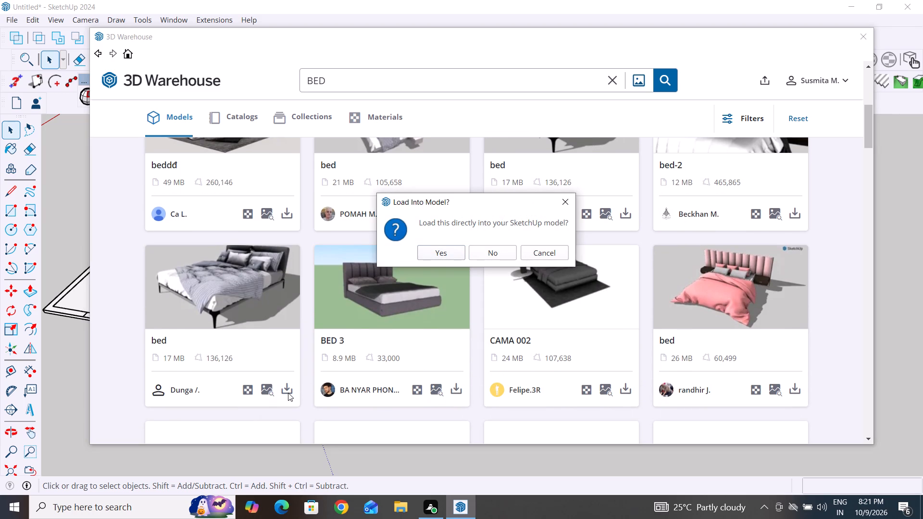
left_click(447, 255)
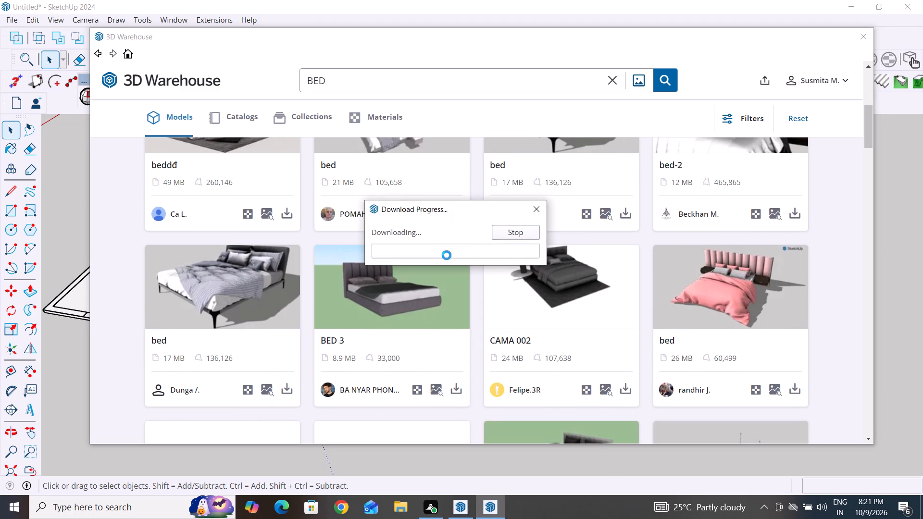
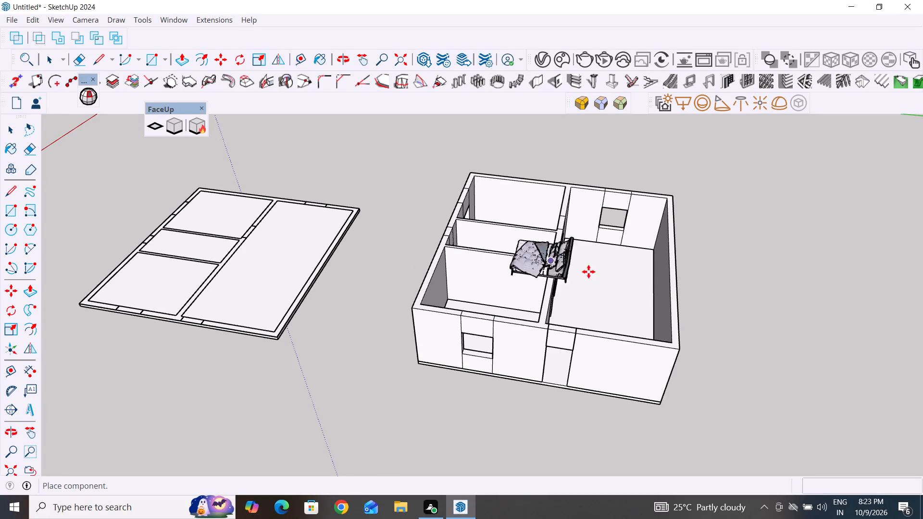
Place the downloaded bed on open ground outside the walled house, on the side away from the flat floor plan.
left_click(780, 287)
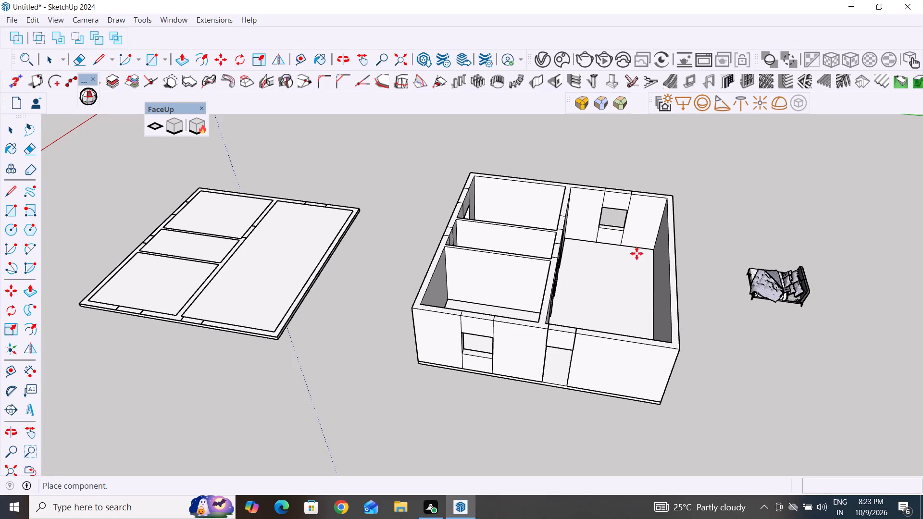
left_click(19, 131)
left_click(371, 195)
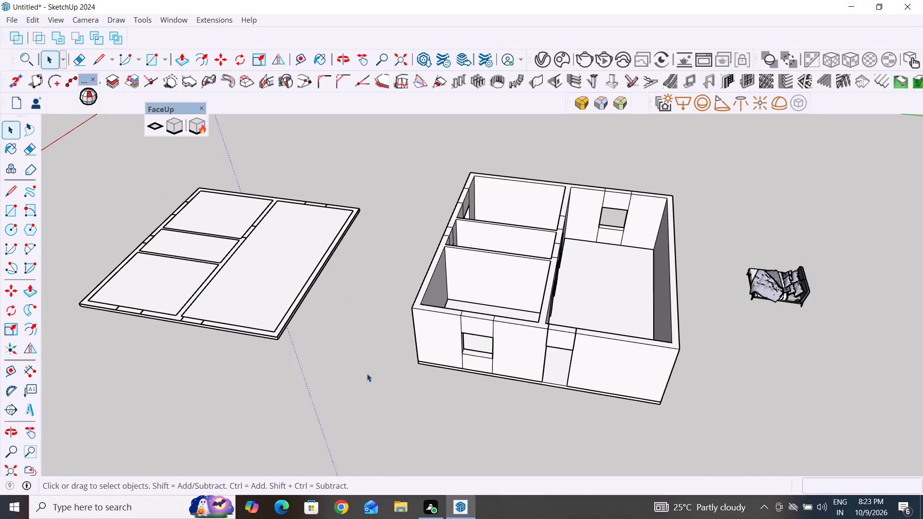
Rotate the bed 180 degrees in the horizontal plane about a point beside its near corner.
left_click(786, 292)
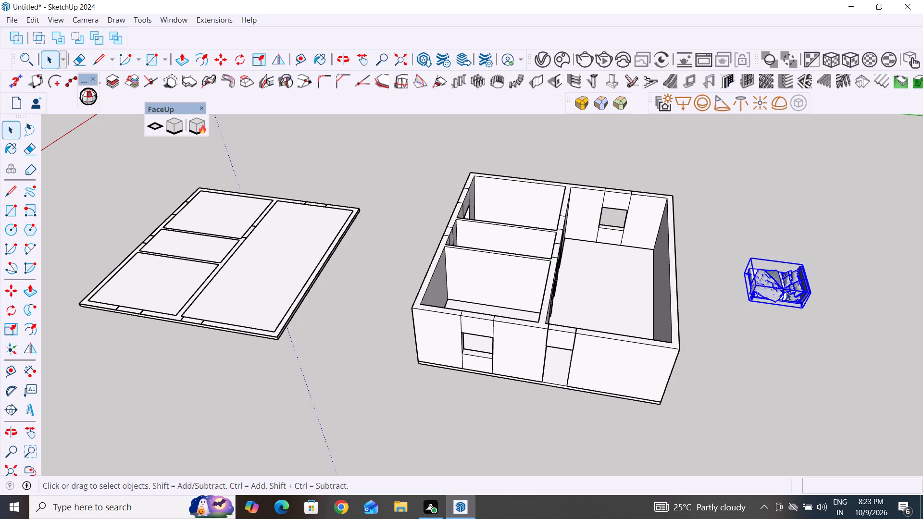
left_click(238, 64)
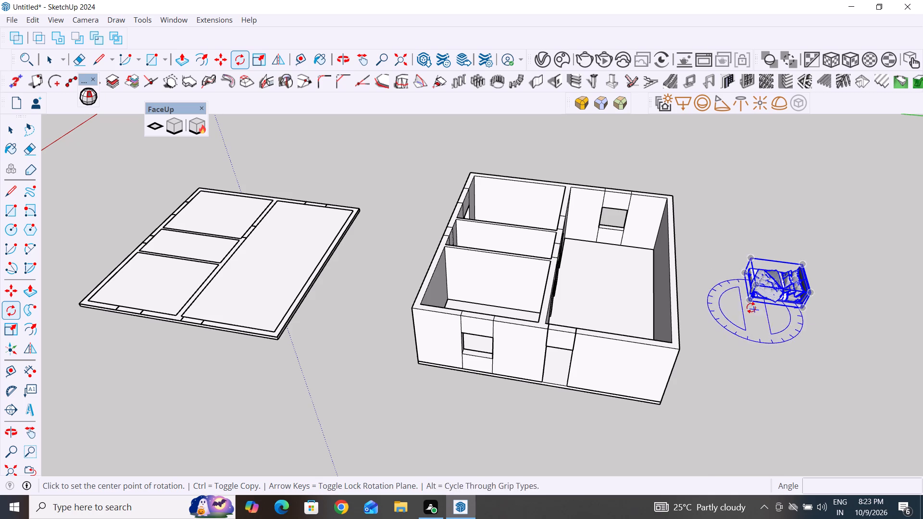
left_click(748, 310)
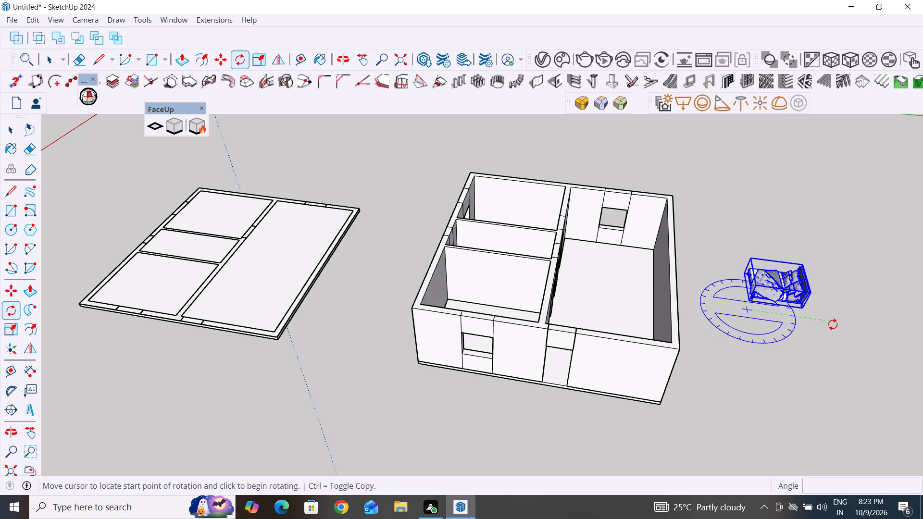
left_click(839, 326)
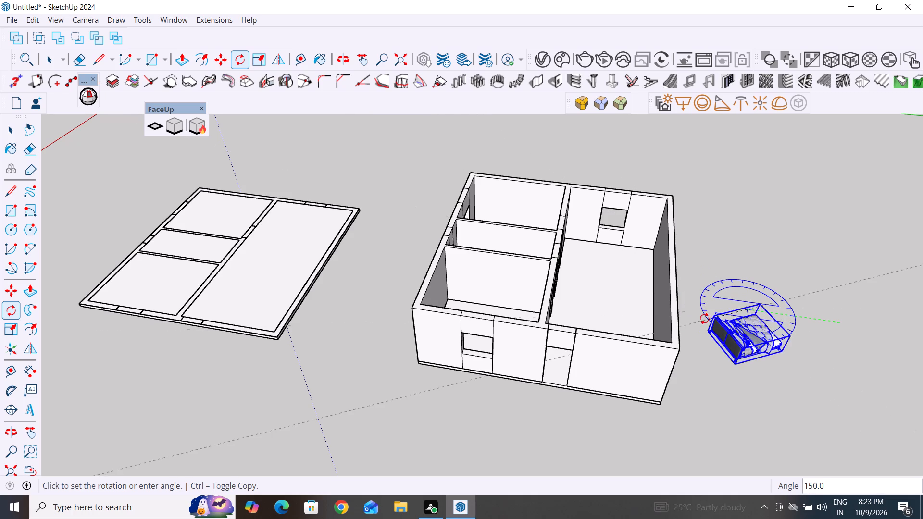
left_click(697, 307)
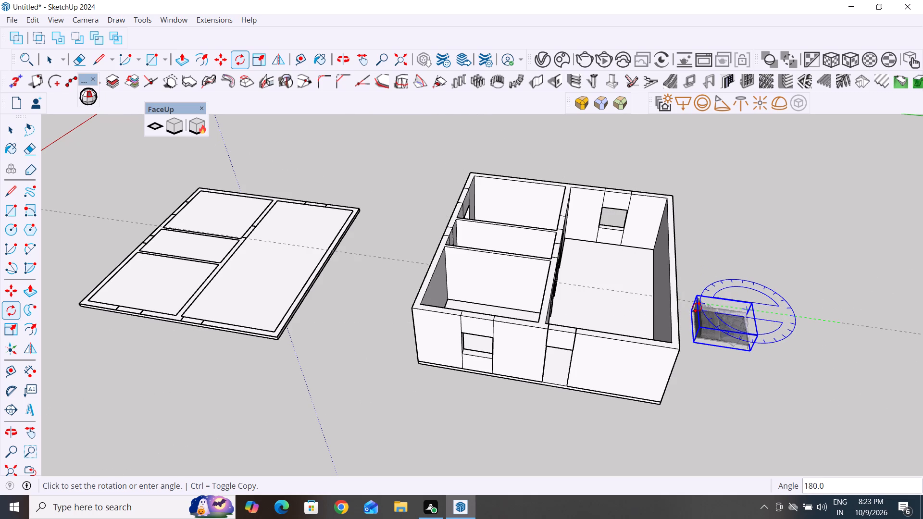
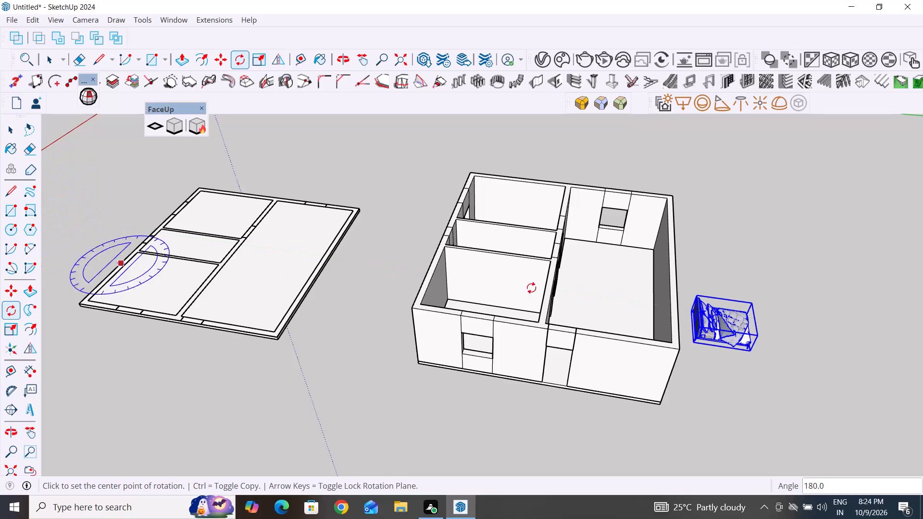
Move the bed about 35' 8" from outside the house into the small corner room, with its headboard near the windowless outer wall.
left_click(8, 136)
key("m")
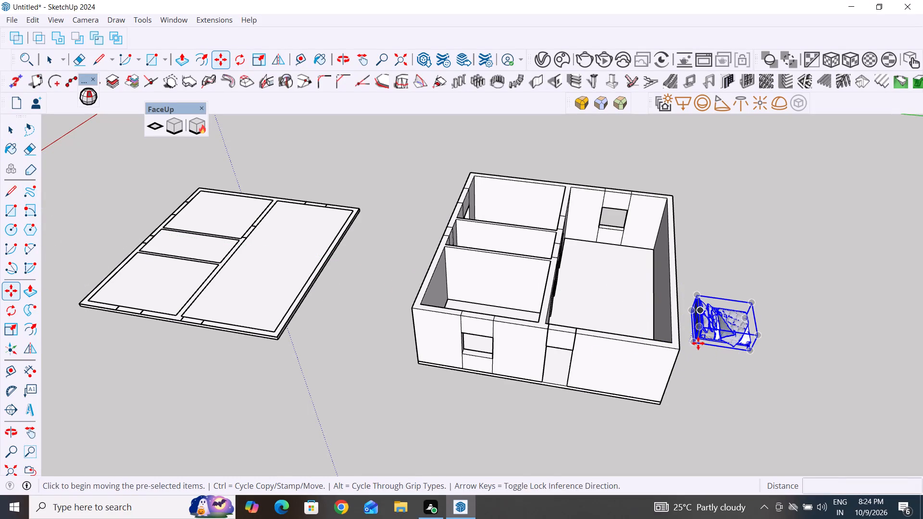
left_click(697, 342)
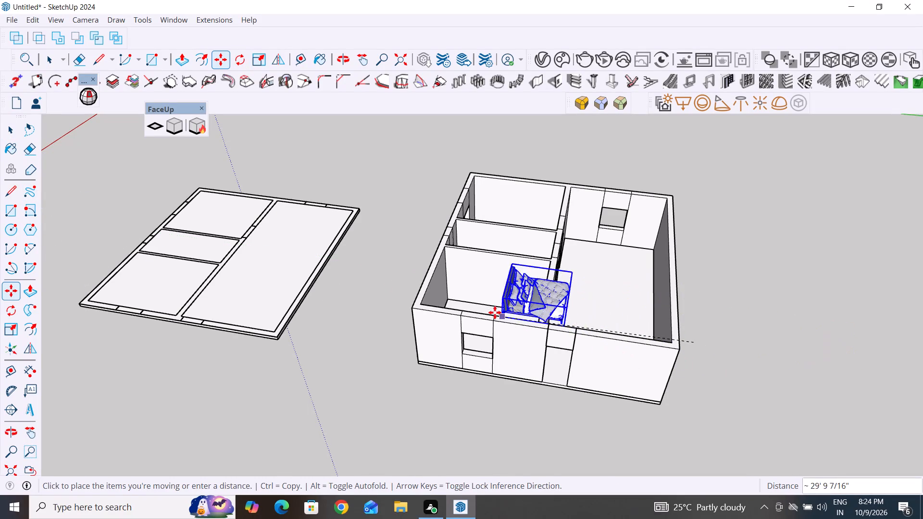
scroll(488, 303, "up", 3)
middle_click_drag(492, 308, 462, 473)
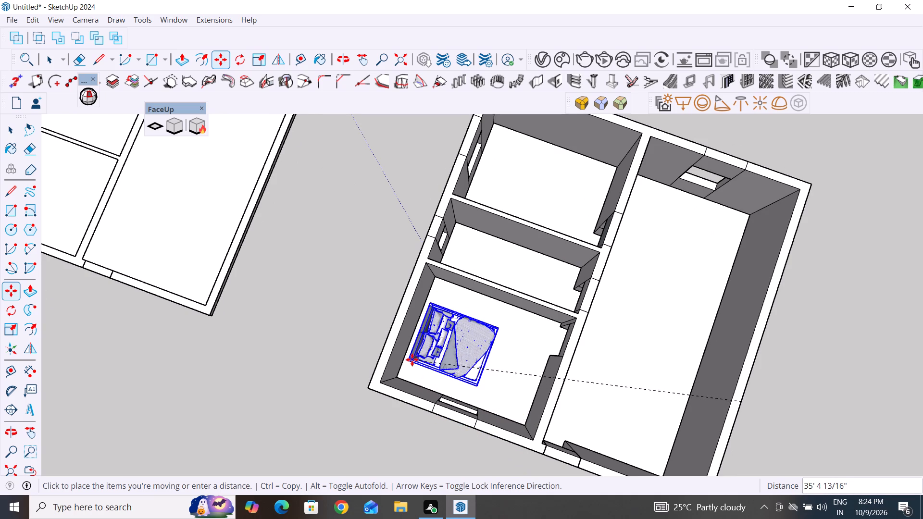
left_click(411, 356)
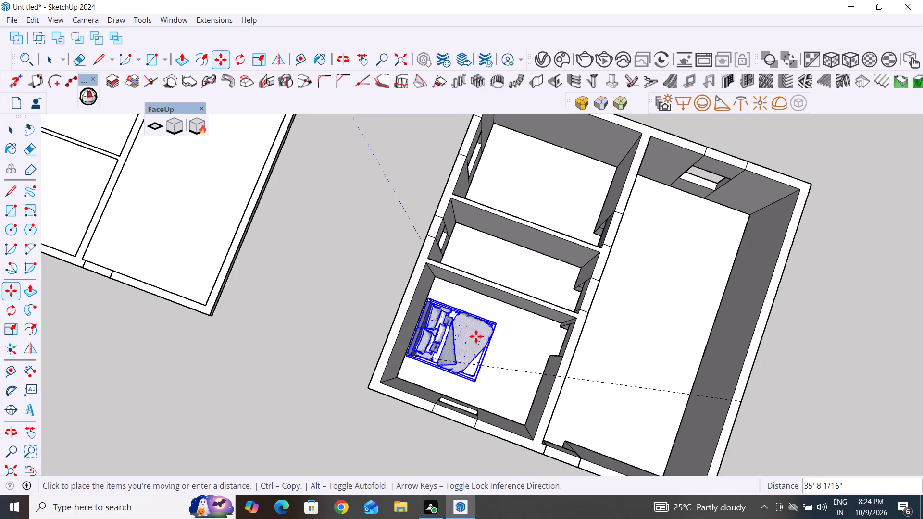
left_click(10, 133)
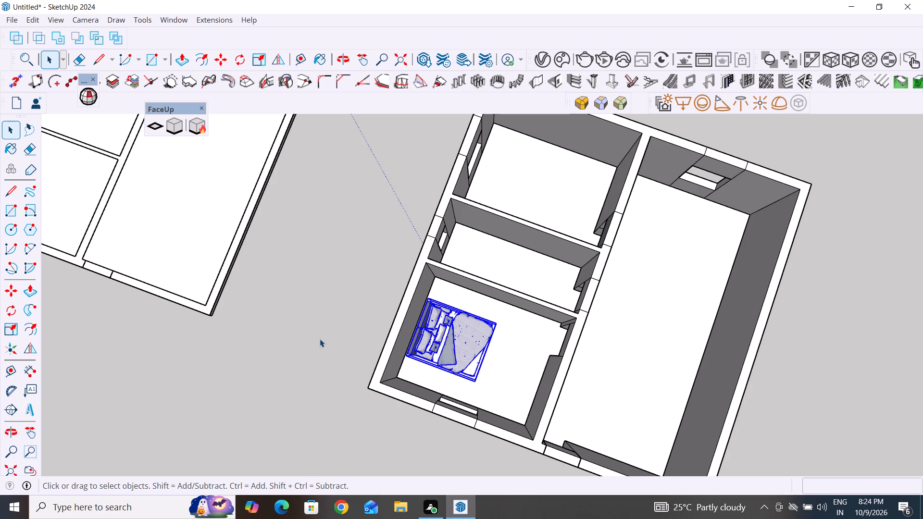
scroll(598, 356, "down", 2)
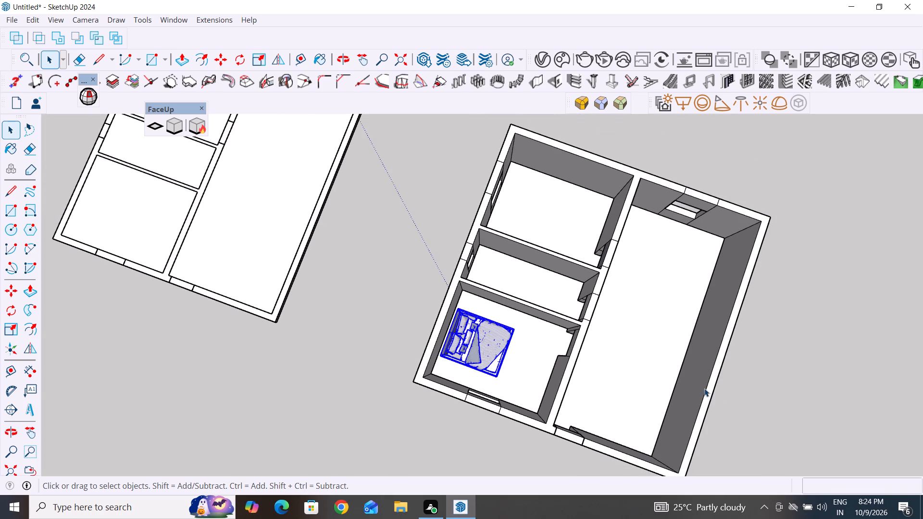
middle_click_drag(711, 386, 515, 254)
left_click(258, 320)
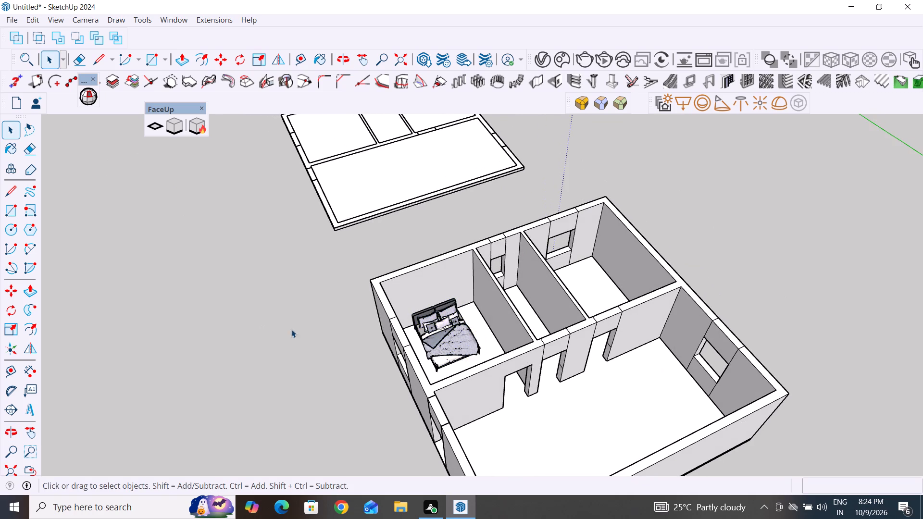
Copy the bed about 19' across the narrow middle room into the other small corner room, with its headboard under the window.
scroll(693, 247, "up", 3)
middle_click_drag(697, 267, 582, 287)
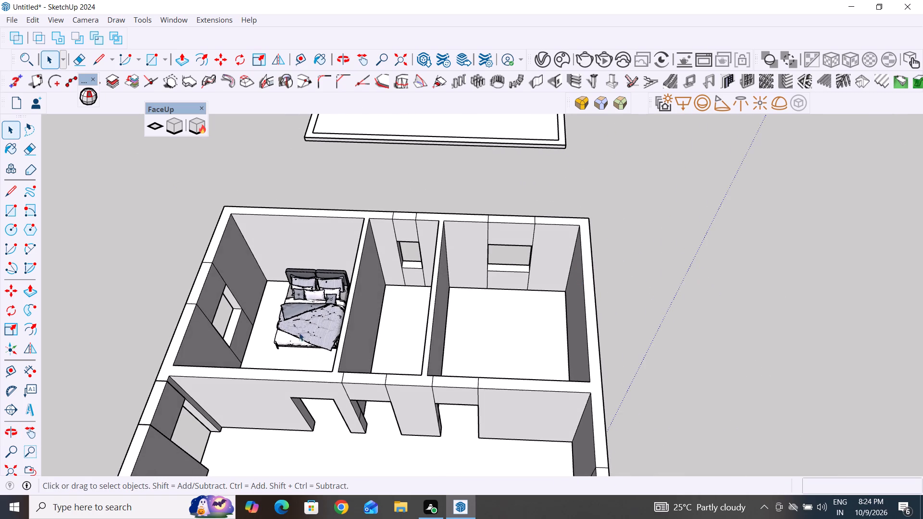
scroll(296, 324, "up", 9)
scroll(328, 284, "up", 3)
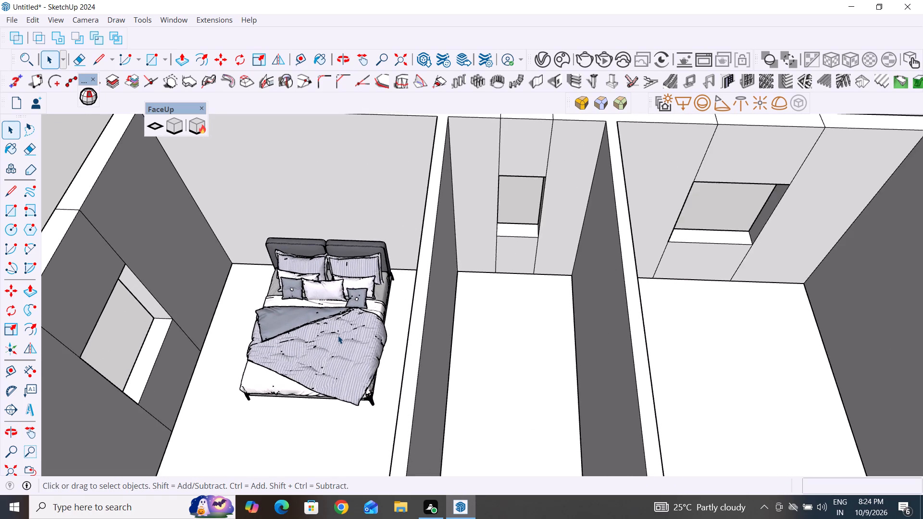
left_click(338, 336)
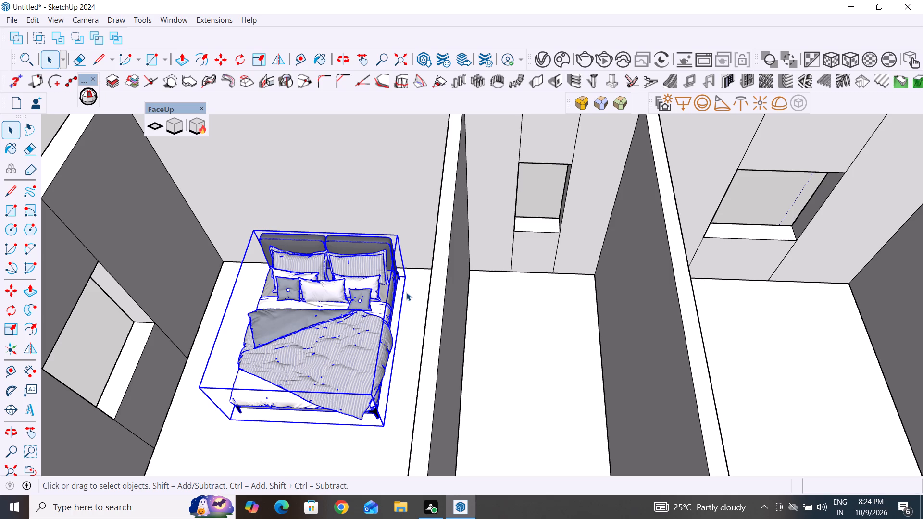
key("m")
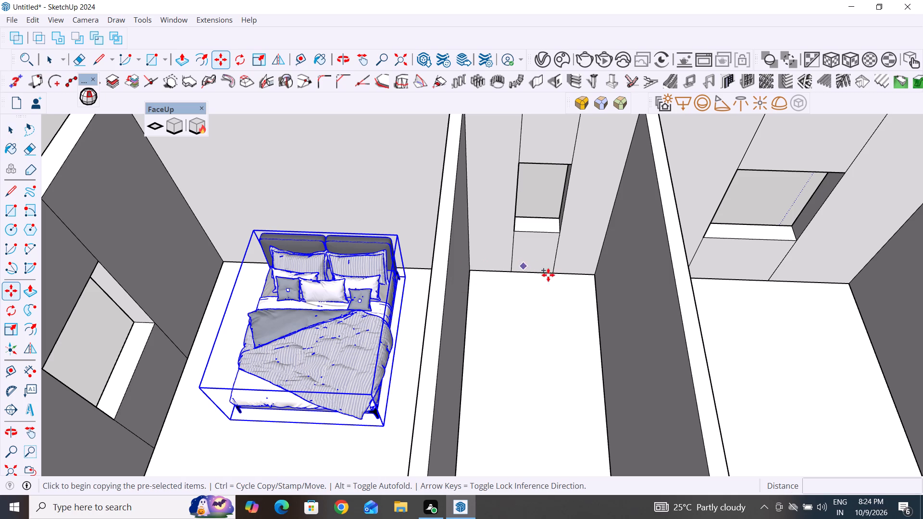
left_click(404, 280)
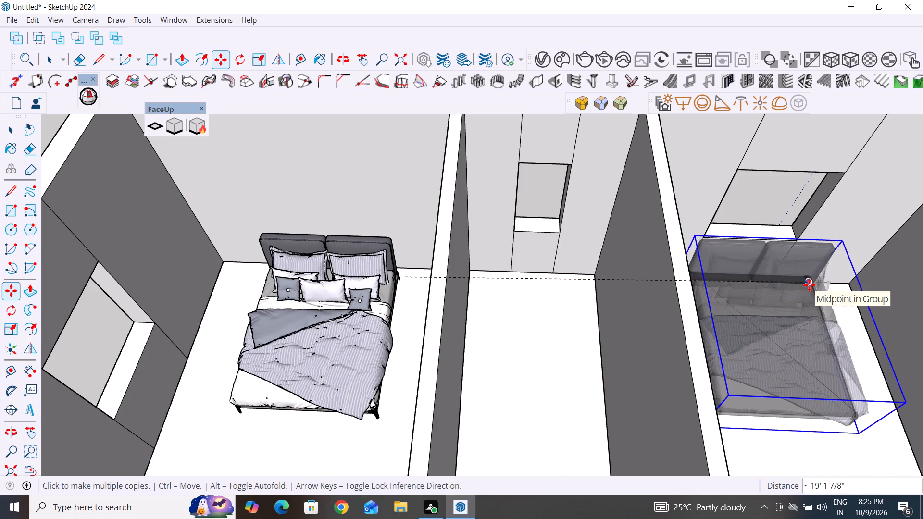
left_click(801, 284)
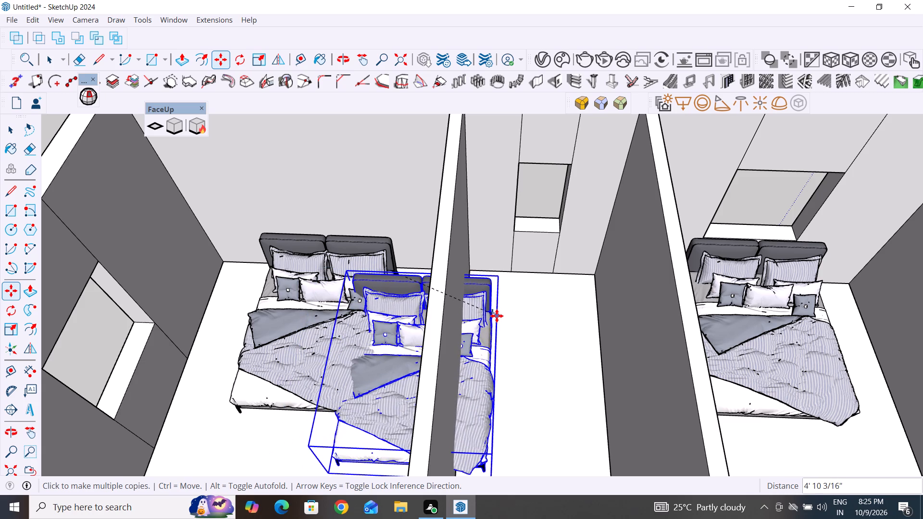
key("Escape")
scroll(475, 316, "down", 3)
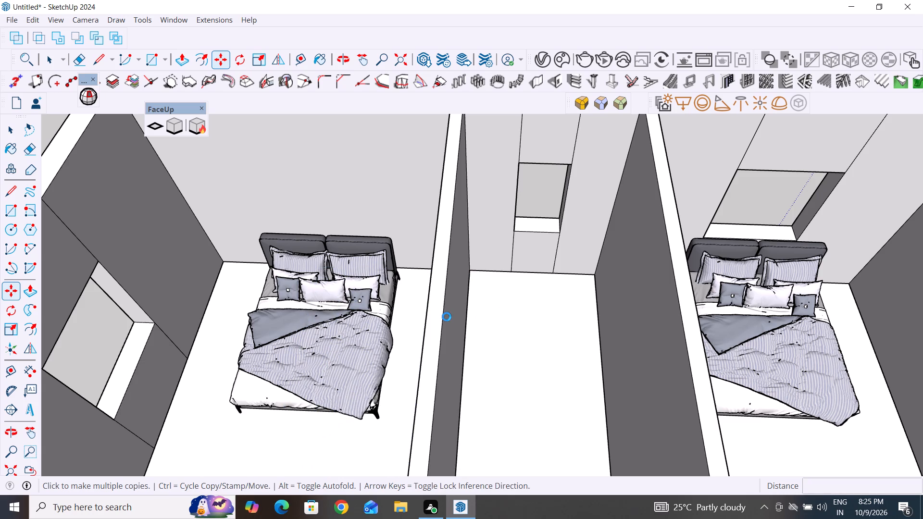
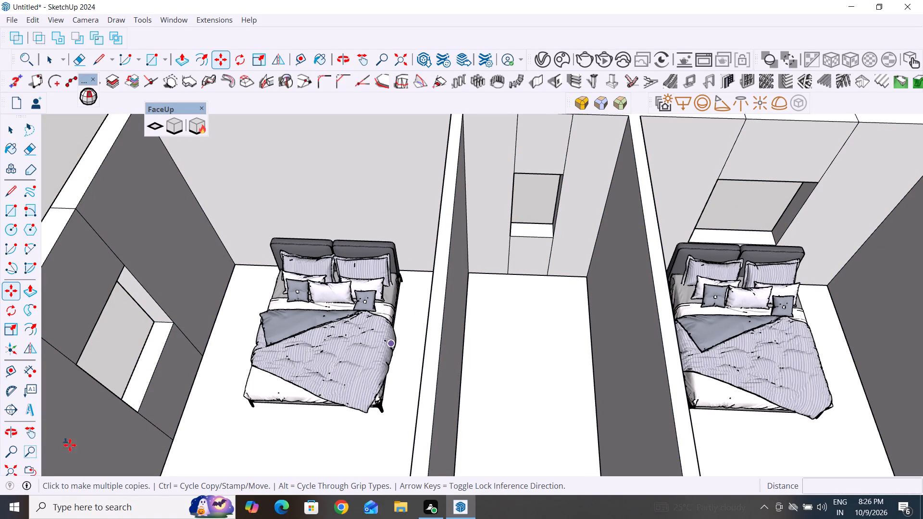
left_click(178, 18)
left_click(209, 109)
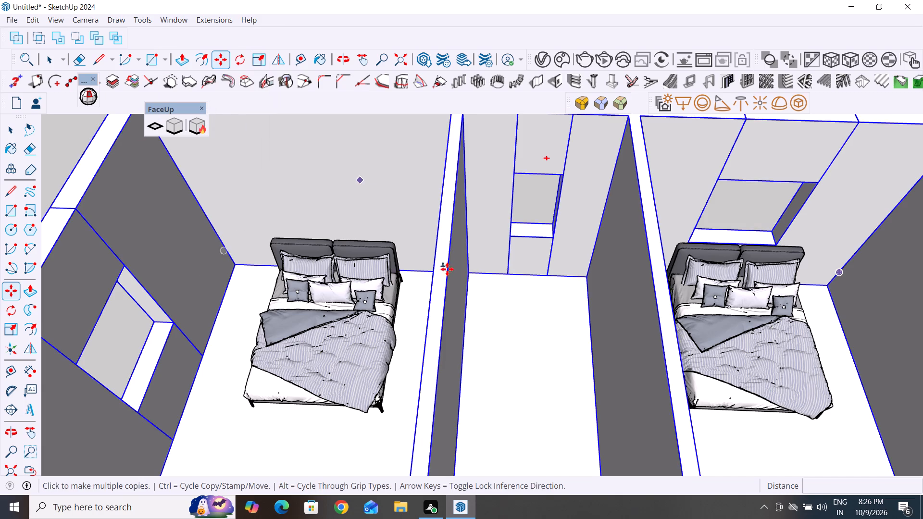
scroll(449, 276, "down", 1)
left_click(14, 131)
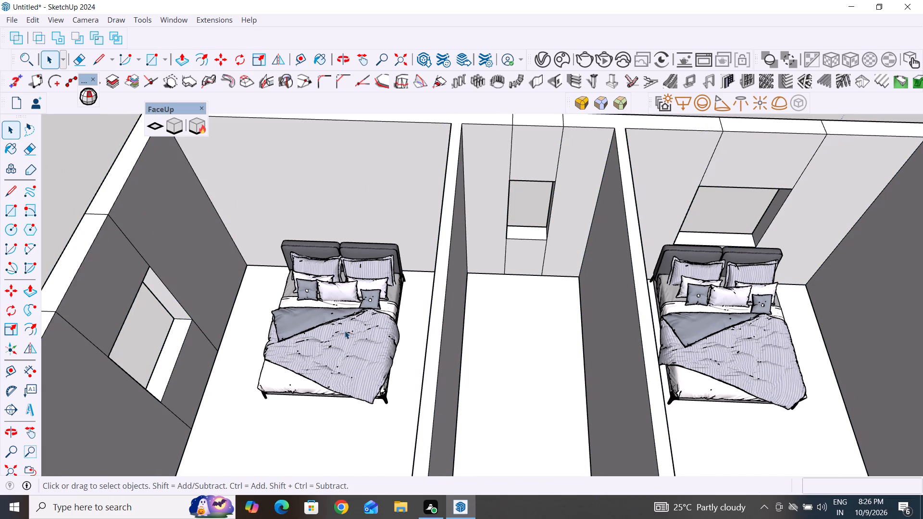
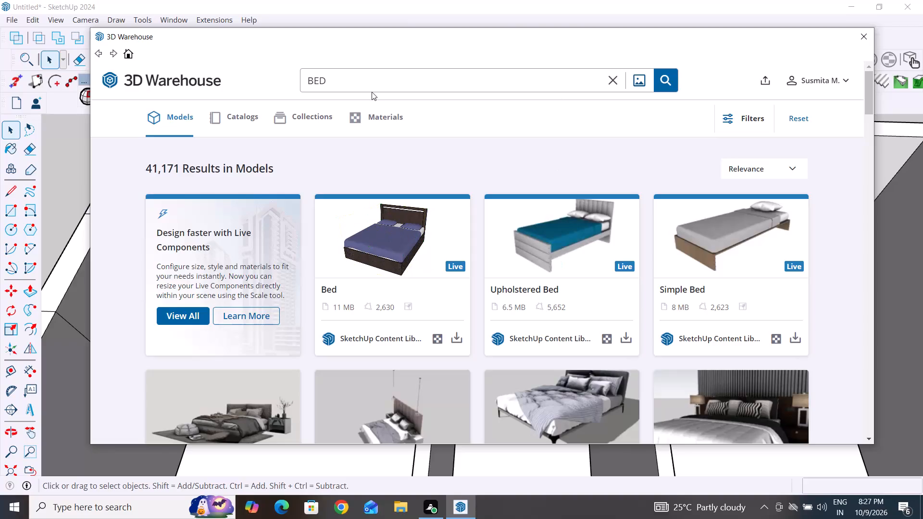
Replace the current 3D Warehouse search term with BATHROOM SET and run the model search.
left_click(372, 92)
left_click(371, 87)
key("BackSpace")
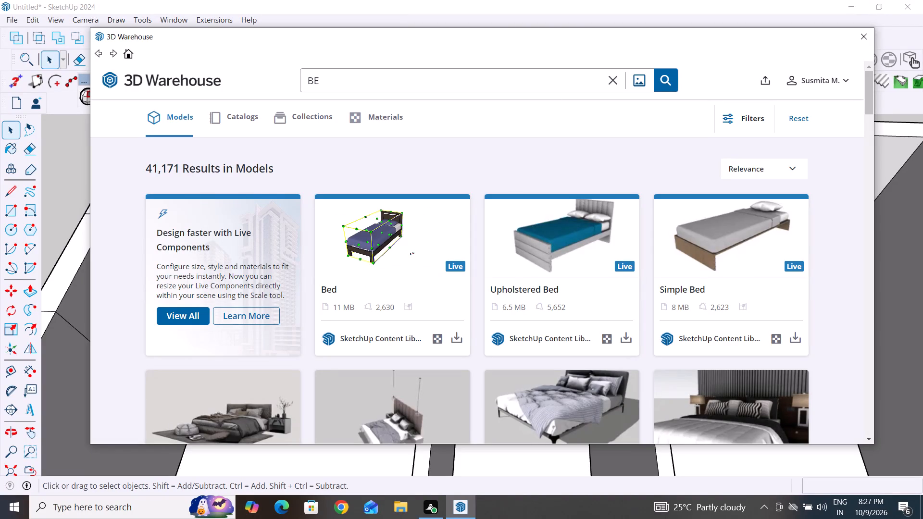
key("BackSpace")
key("BackSpace")
key("BackSpace")
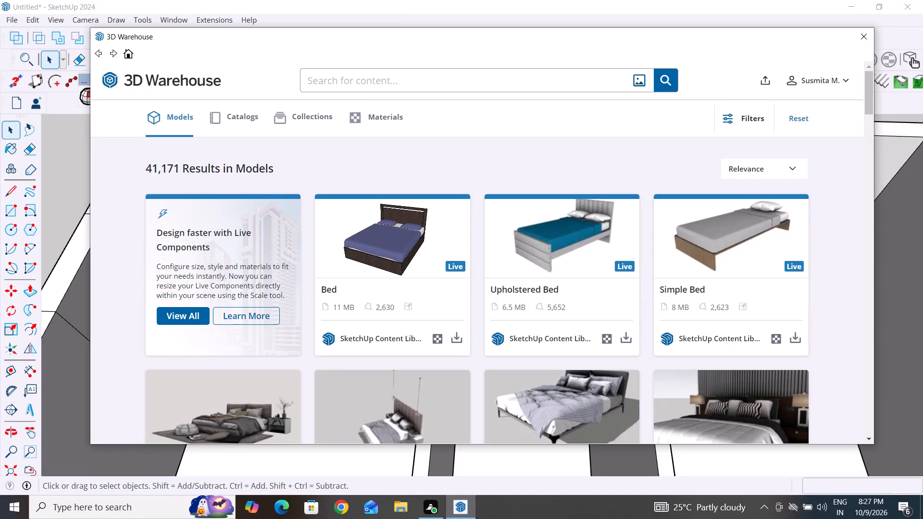
type("BATHROOM SET")
key("space")
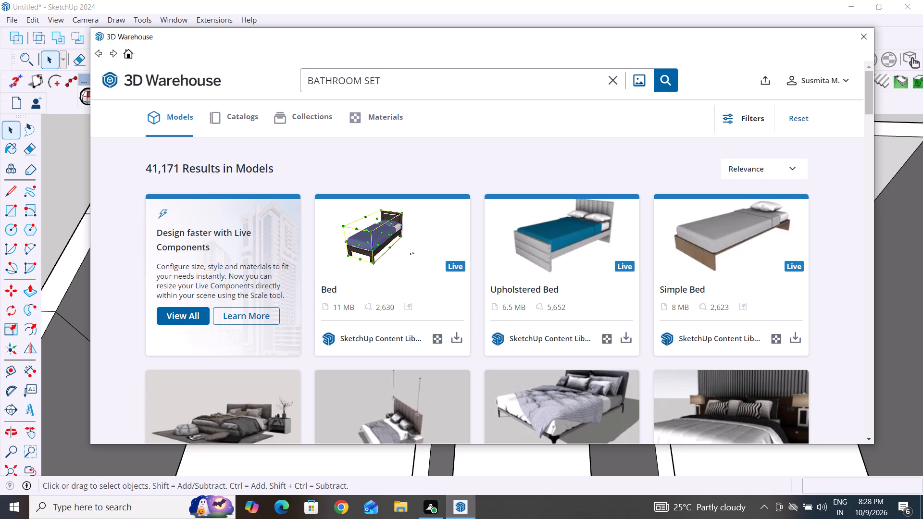
key("Return")
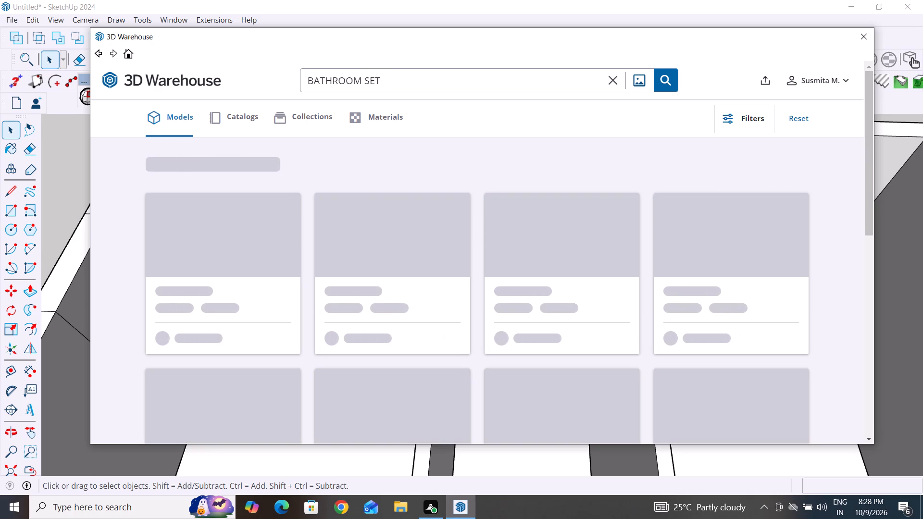
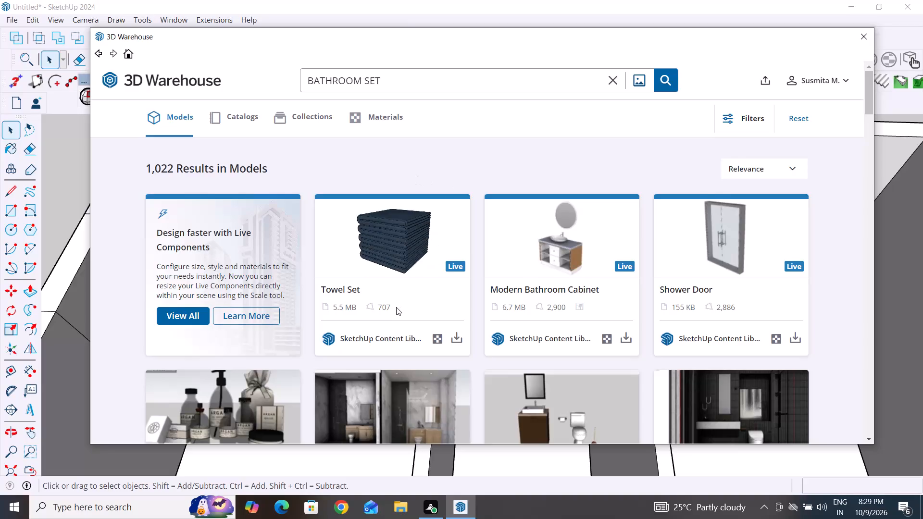
Look through the BATHROOM SET search results for a complete set that suits the house's bathroom.
scroll(396, 307, "down", 2)
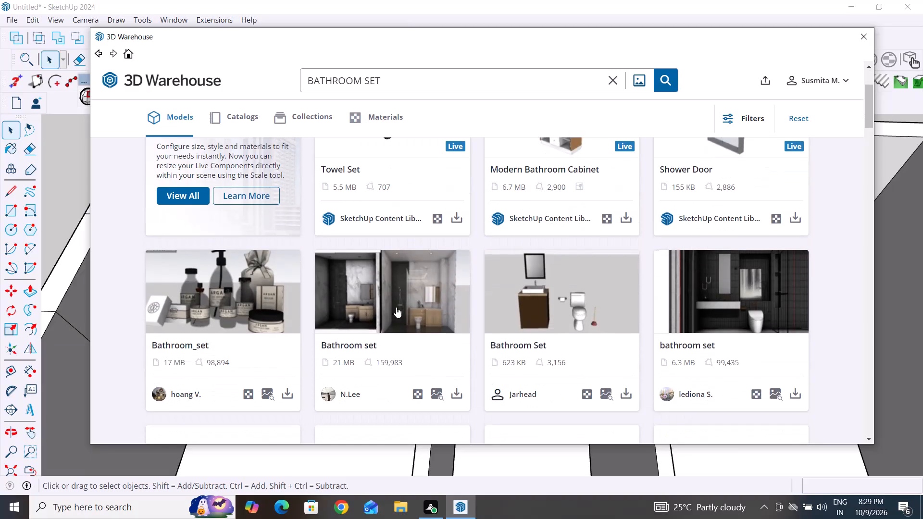
scroll(396, 307, "down", 1)
scroll(578, 307, "down", 3)
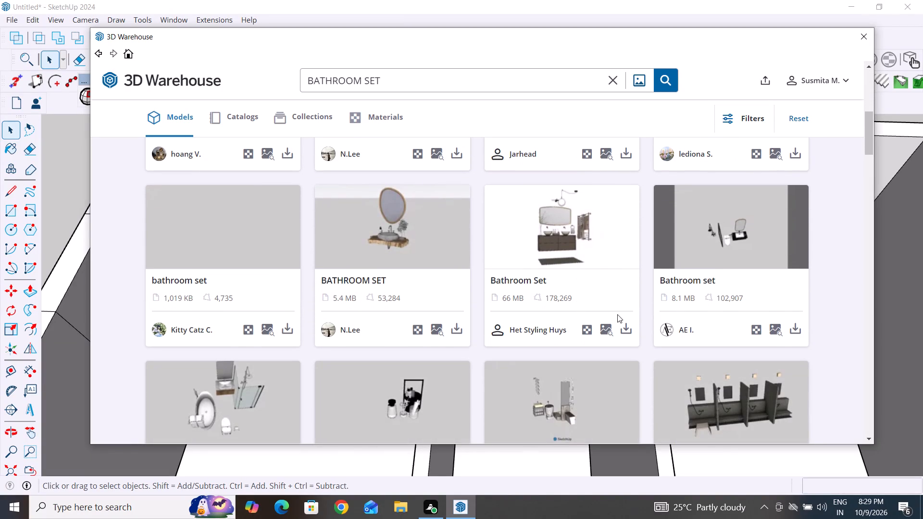
scroll(609, 303, "down", 2)
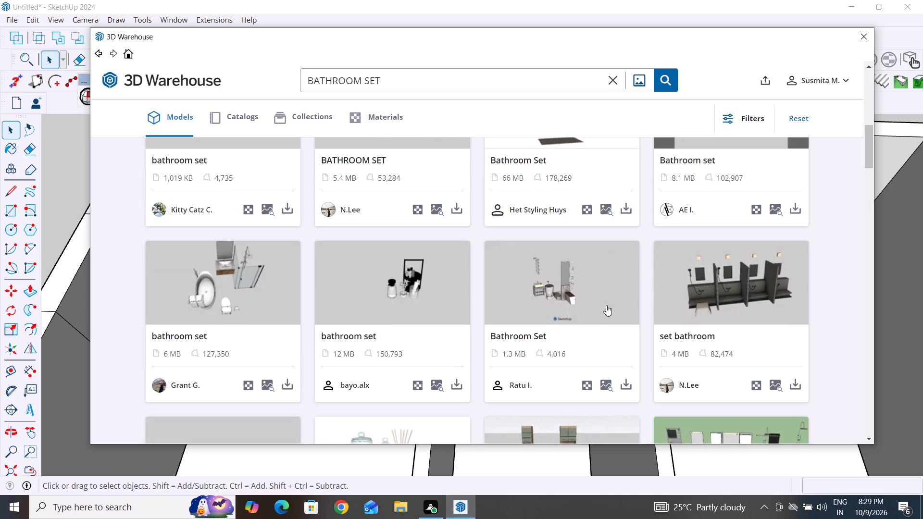
scroll(536, 335, "down", 1)
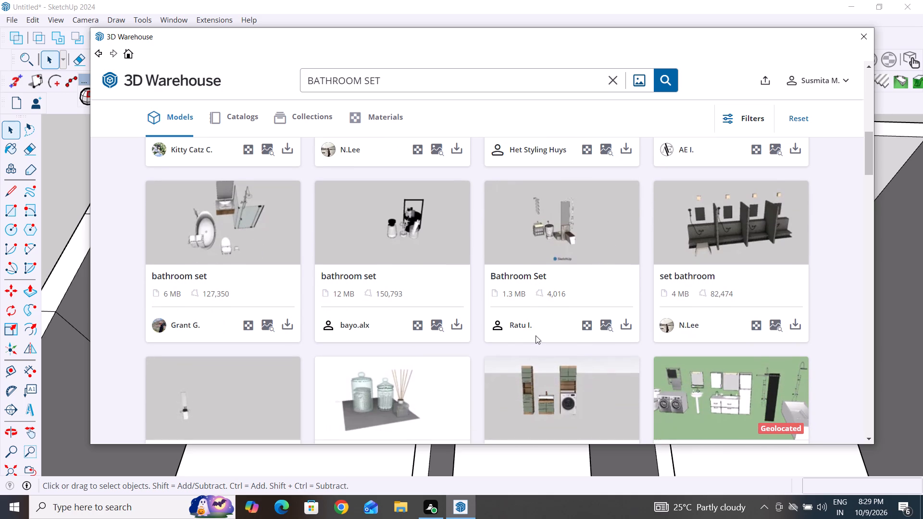
scroll(536, 335, "down", 6)
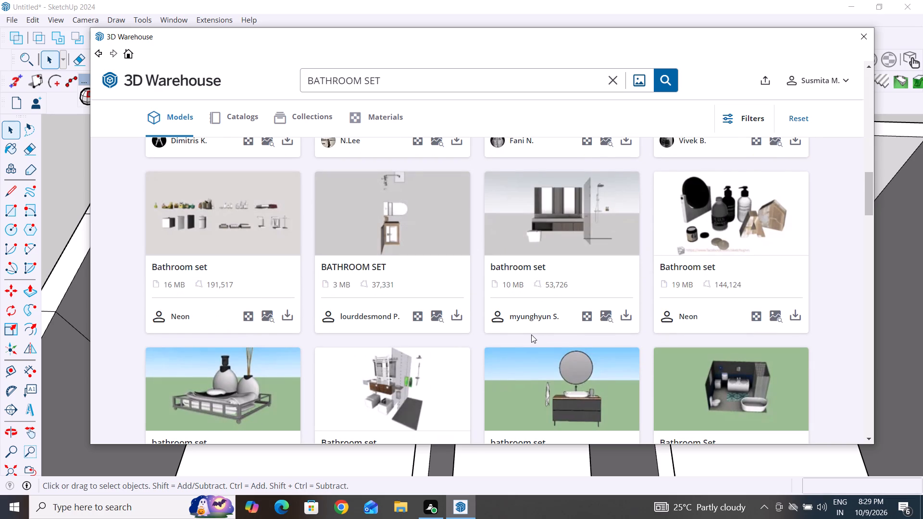
scroll(450, 335, "down", 2)
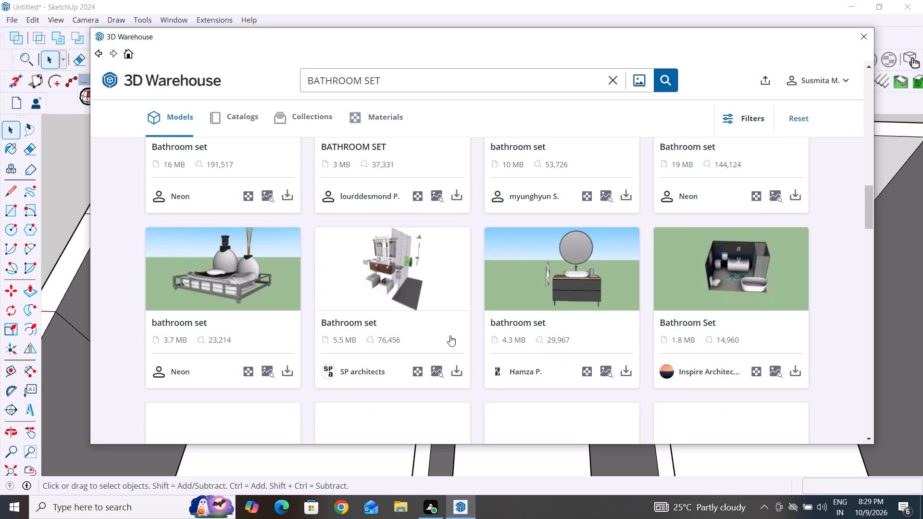
scroll(450, 335, "down", 3)
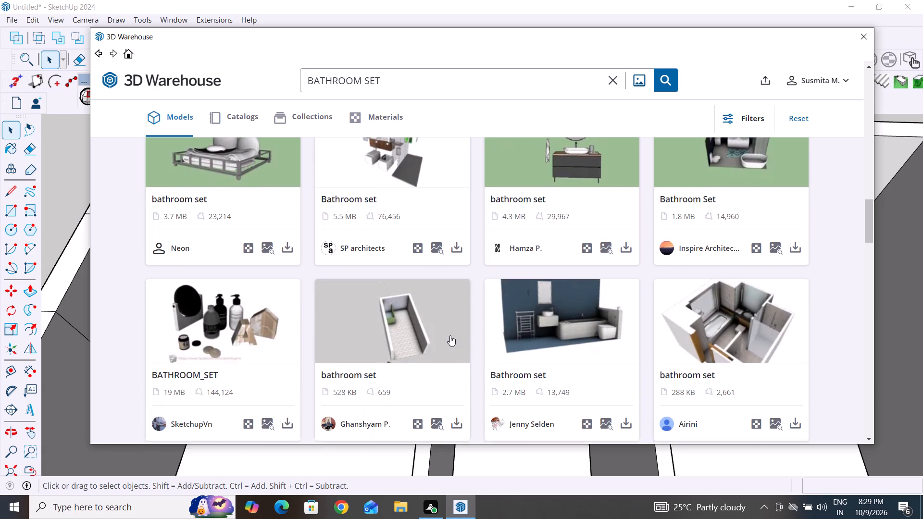
scroll(450, 335, "down", 3)
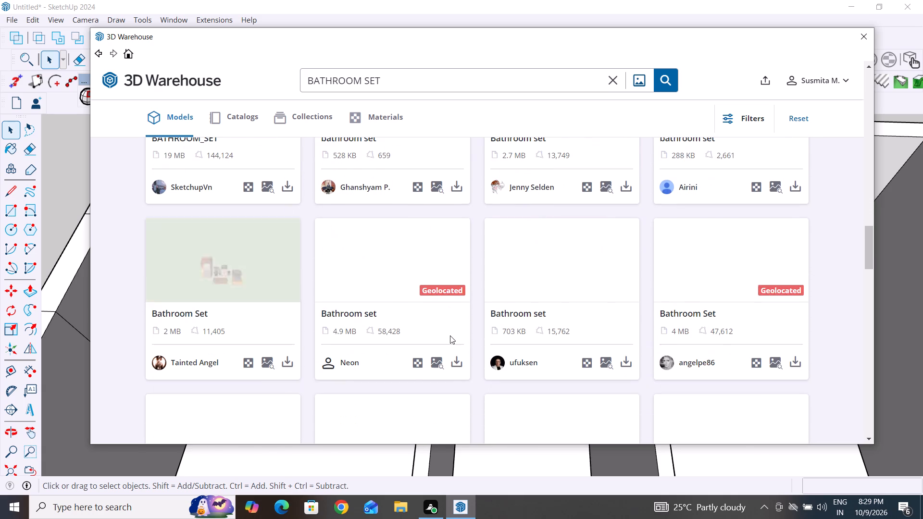
scroll(450, 335, "down", 2)
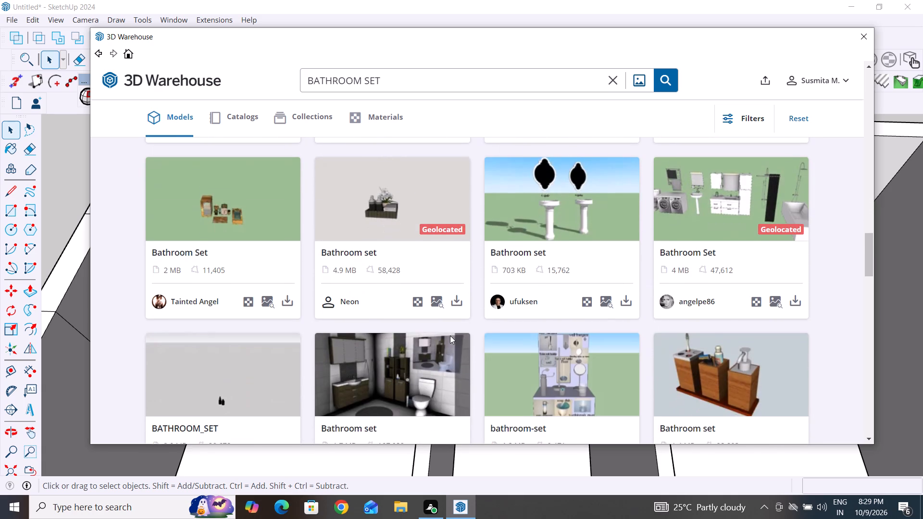
scroll(450, 335, "down", 2)
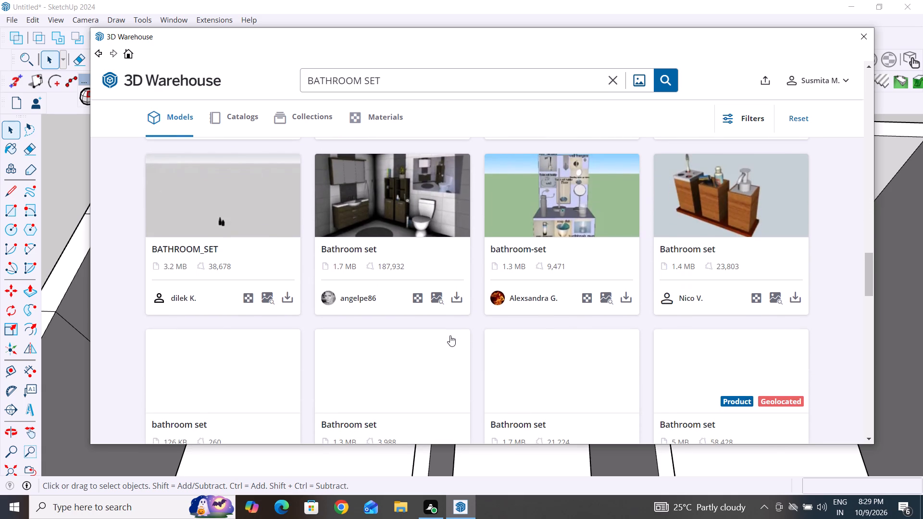
scroll(450, 335, "down", 1)
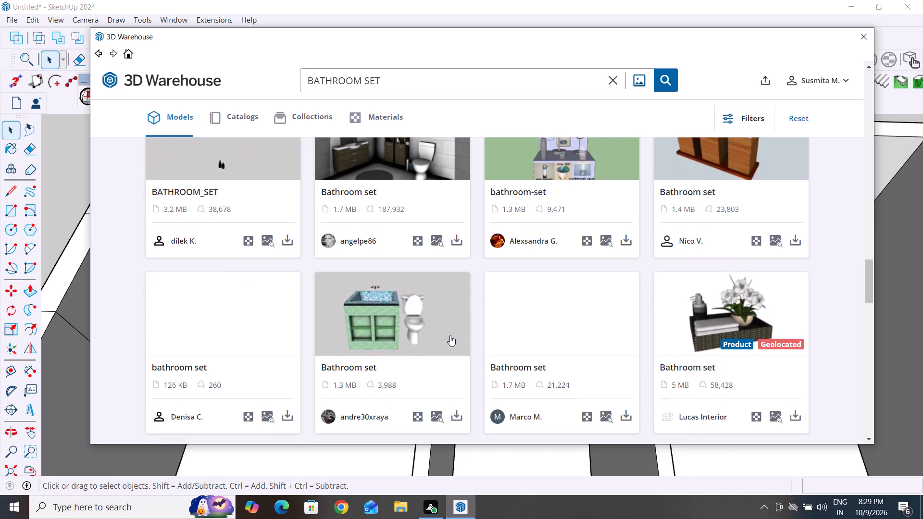
scroll(450, 335, "down", 2)
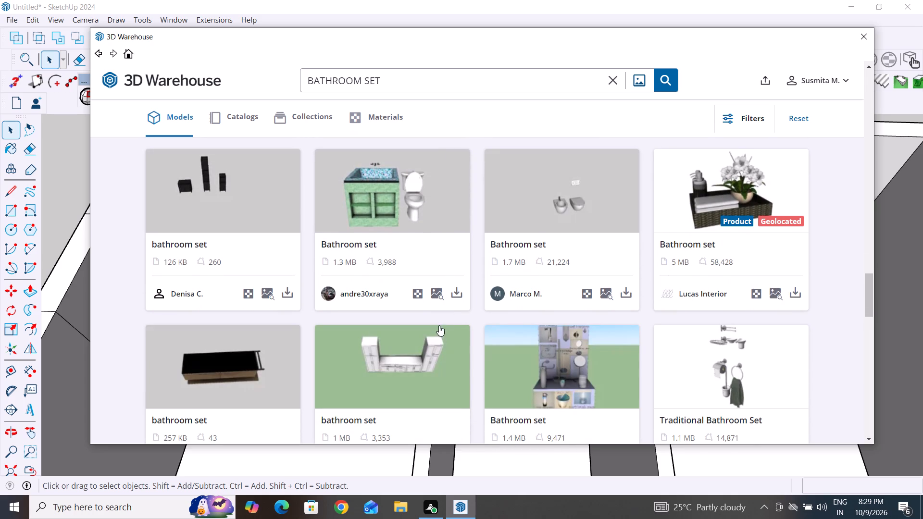
scroll(486, 306, "down", 4)
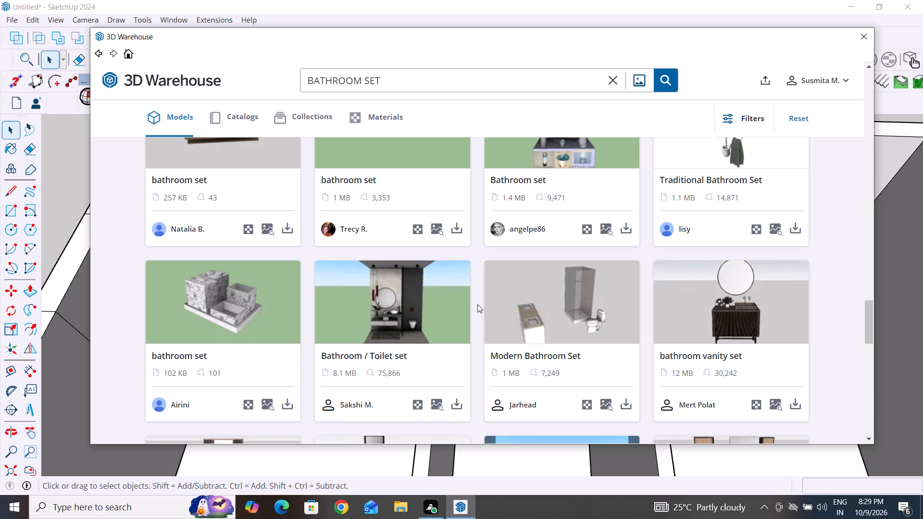
scroll(477, 304, "down", 2)
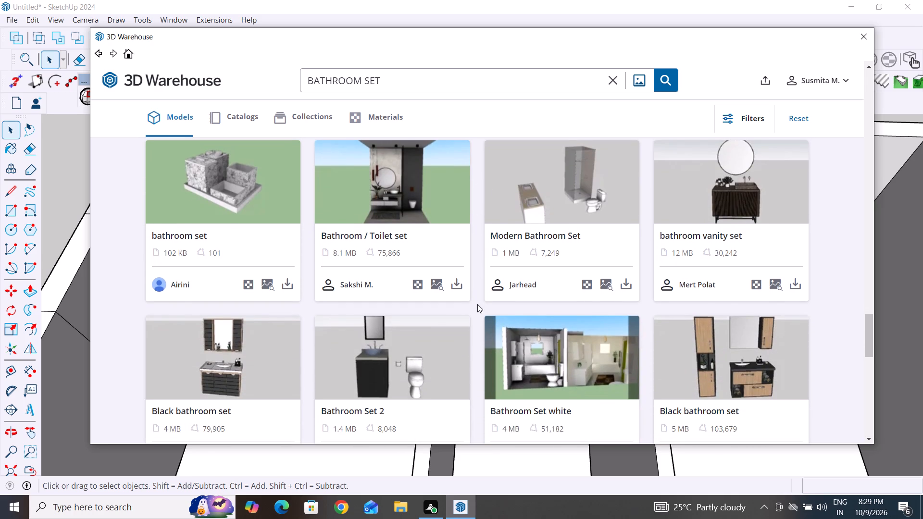
scroll(477, 304, "down", 2)
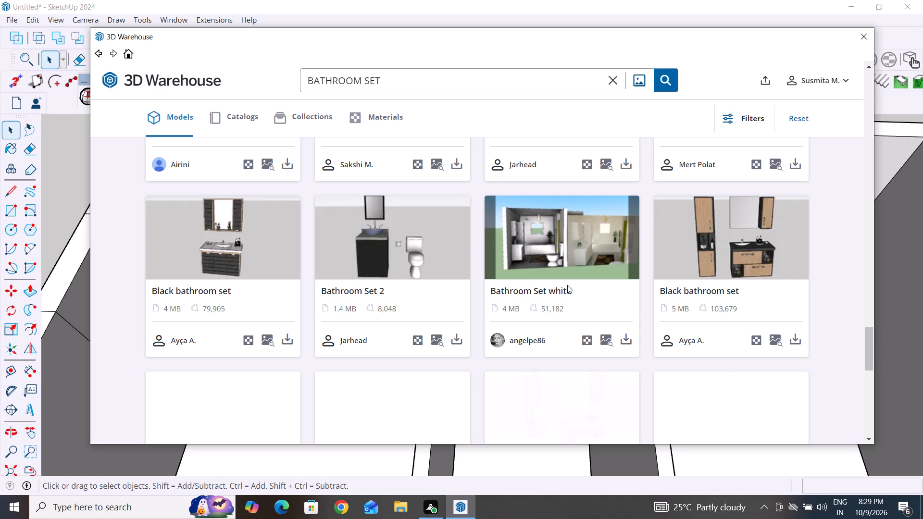
scroll(567, 285, "down", 4)
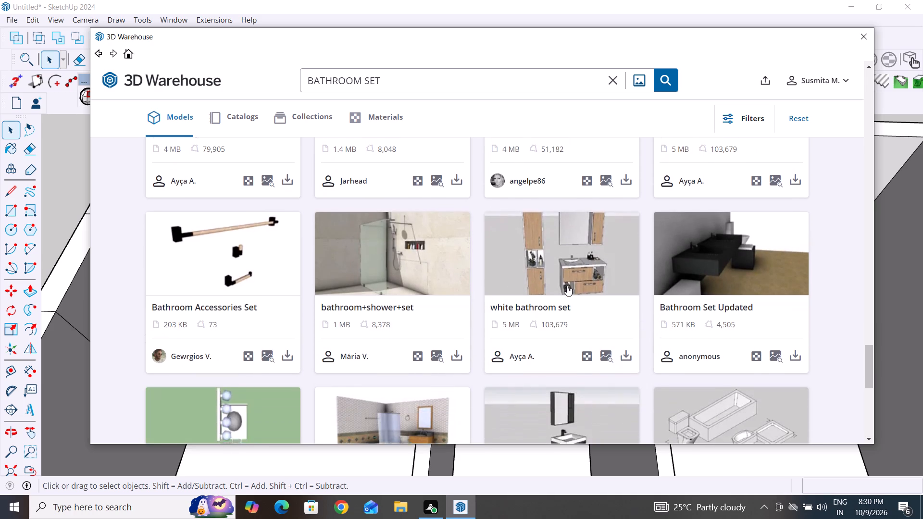
scroll(567, 285, "down", 2)
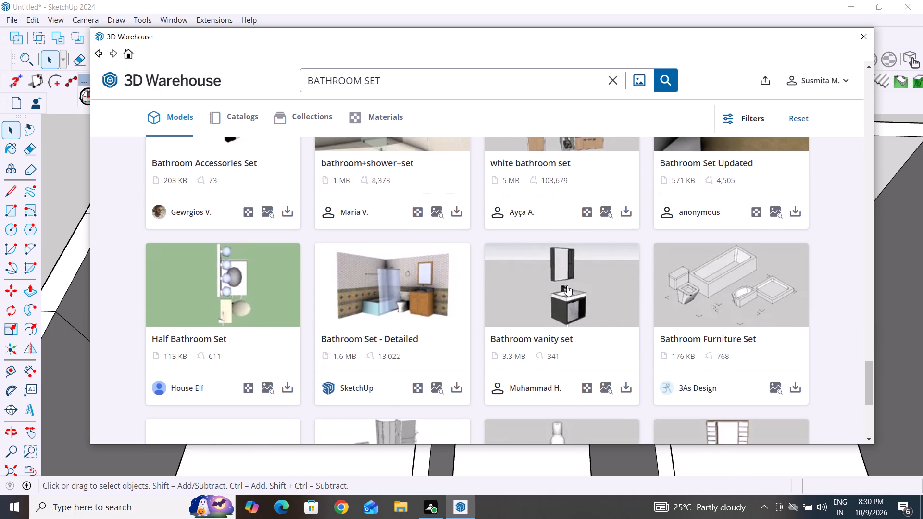
scroll(567, 285, "down", 2)
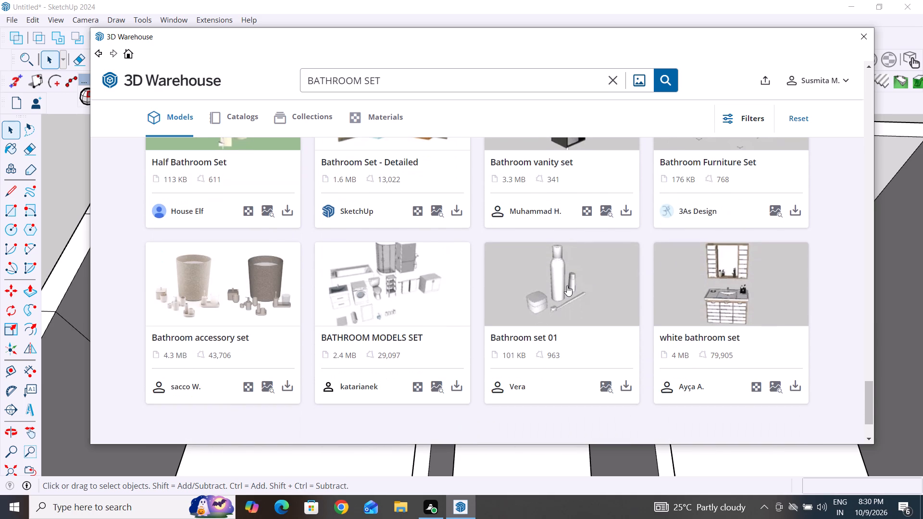
scroll(567, 285, "down", 1)
scroll(567, 285, "up", 1)
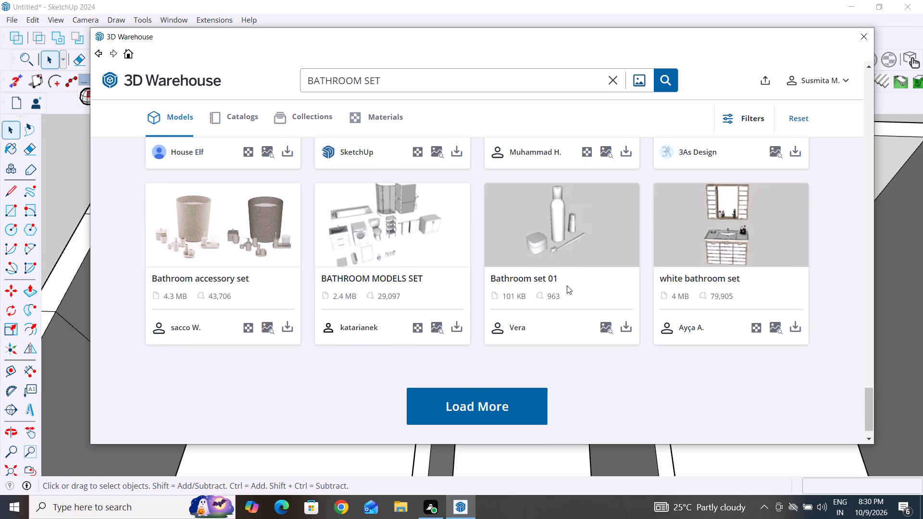
scroll(567, 285, "up", 9)
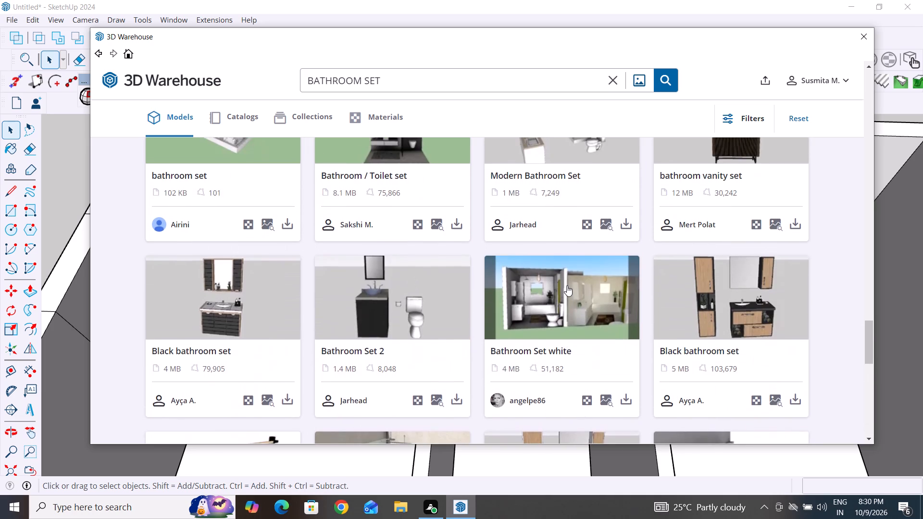
scroll(567, 285, "up", 4)
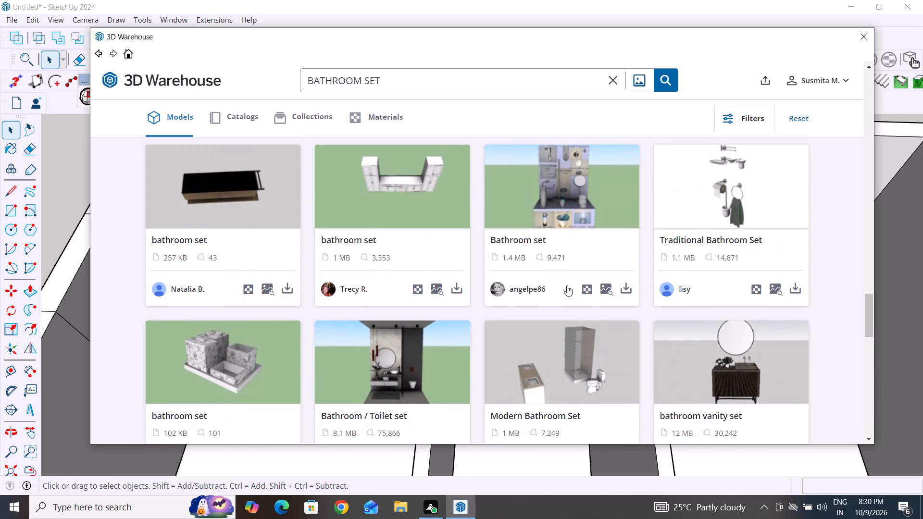
scroll(567, 285, "up", 5)
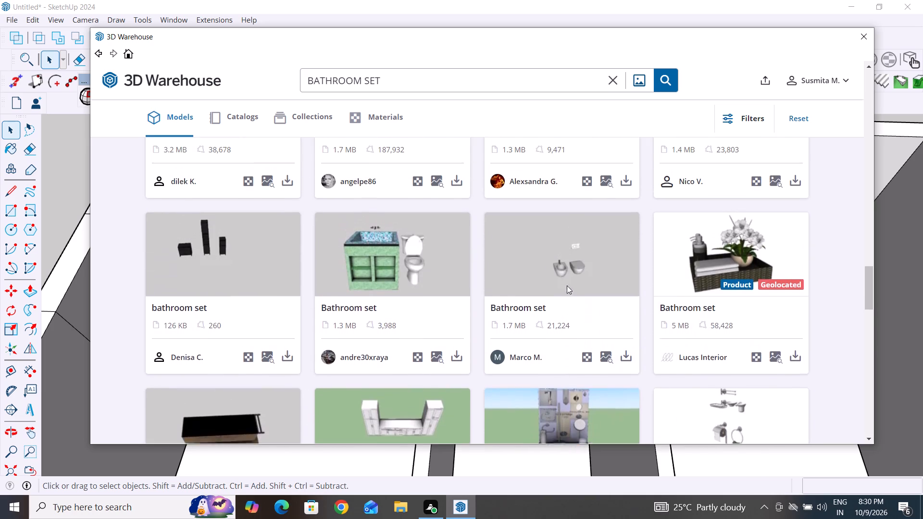
scroll(567, 285, "up", 4)
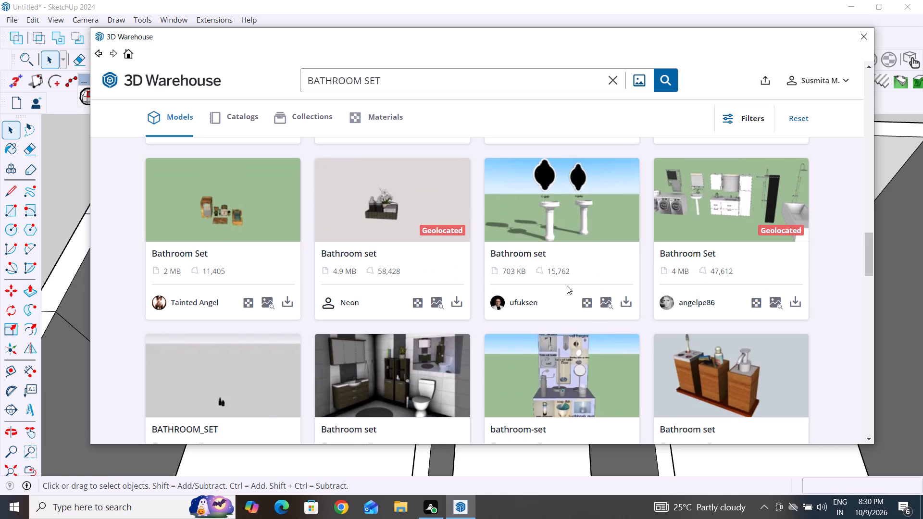
Download the 1.7 MB Bathroom set with dark cabinets, round rug and white toilet directly into the house model.
scroll(567, 285, "down", 3)
left_click(454, 303)
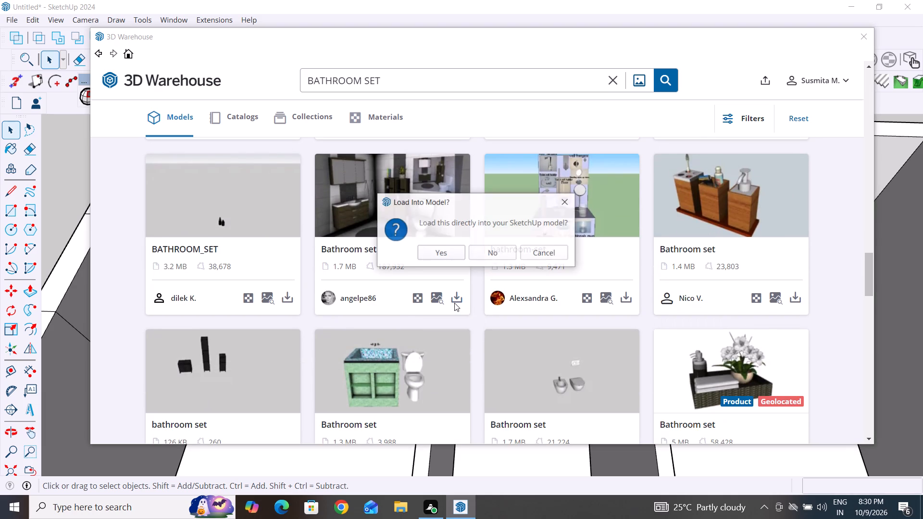
left_click(456, 251)
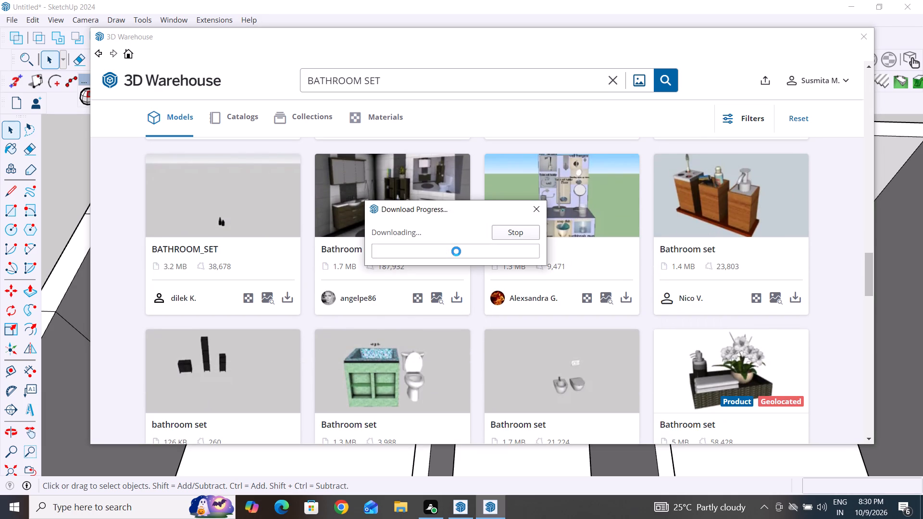
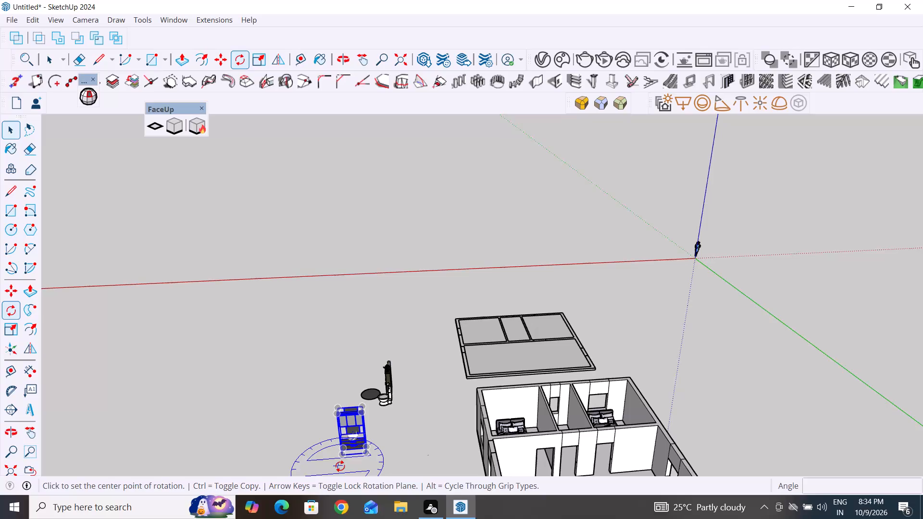
Rotate the washbasin unit with its mirror cabinet 90 degrees horizontally about its base corner.
left_click(345, 454)
left_click(408, 451)
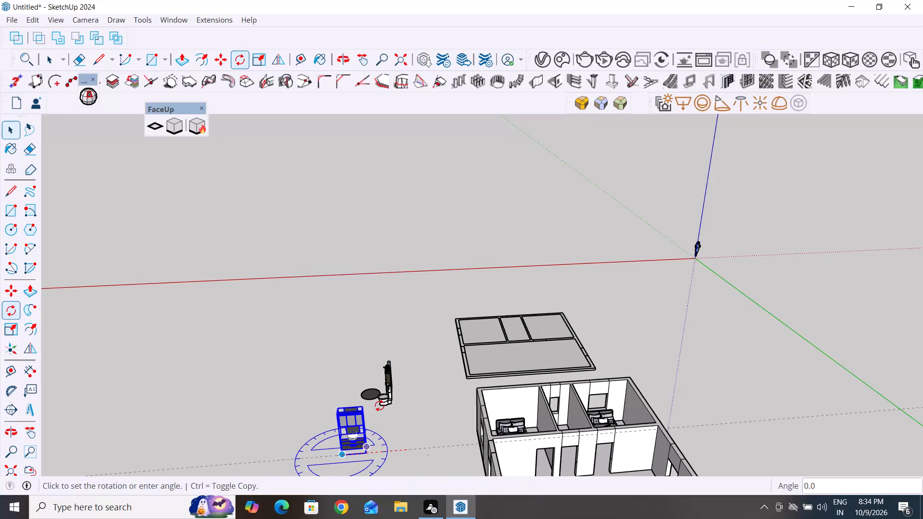
scroll(369, 396, "up", 5)
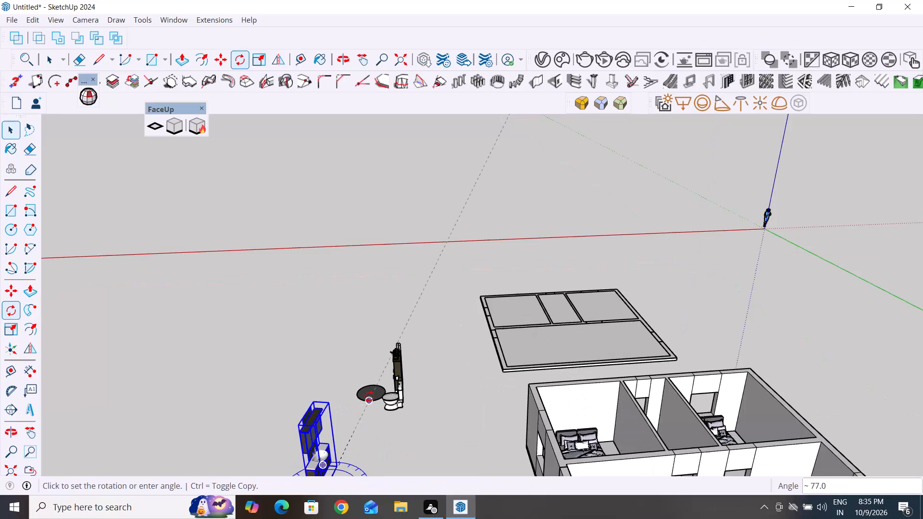
scroll(337, 411, "down", 9)
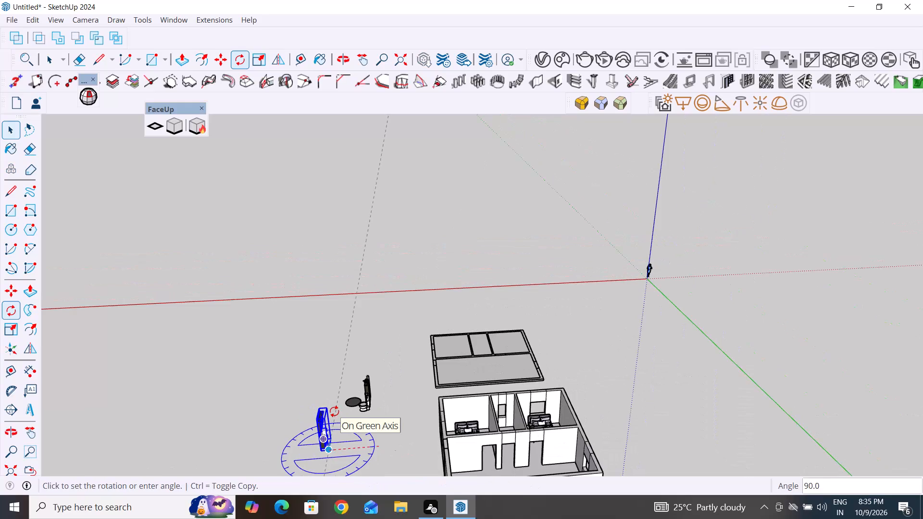
left_click(332, 407)
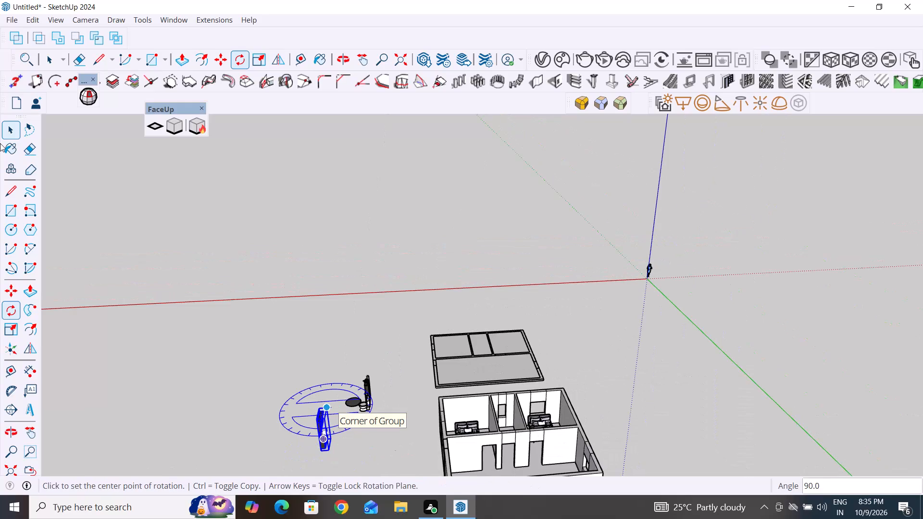
left_click(14, 128)
Move the washbasin unit about 41' 6" into the narrow middle room, against the partition shared with a bedroom.
scroll(481, 323, "down", 7)
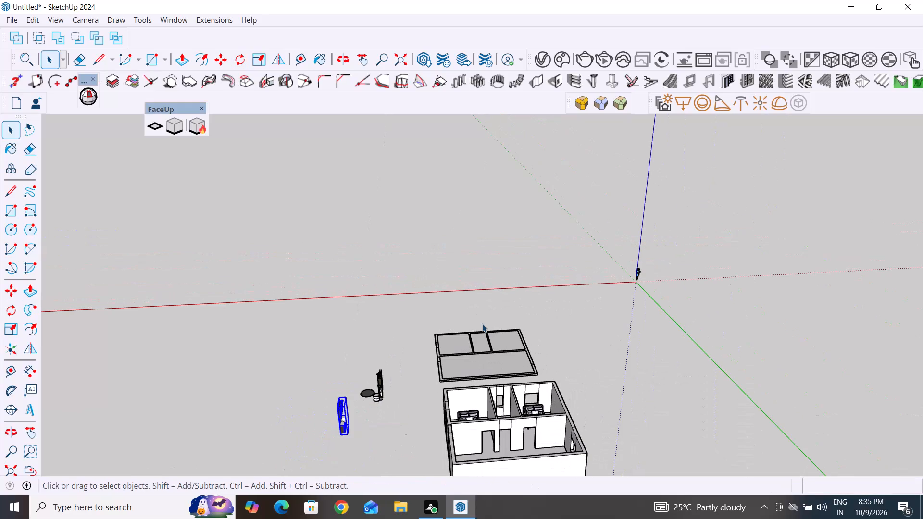
middle_click_drag(765, 397, 438, 431)
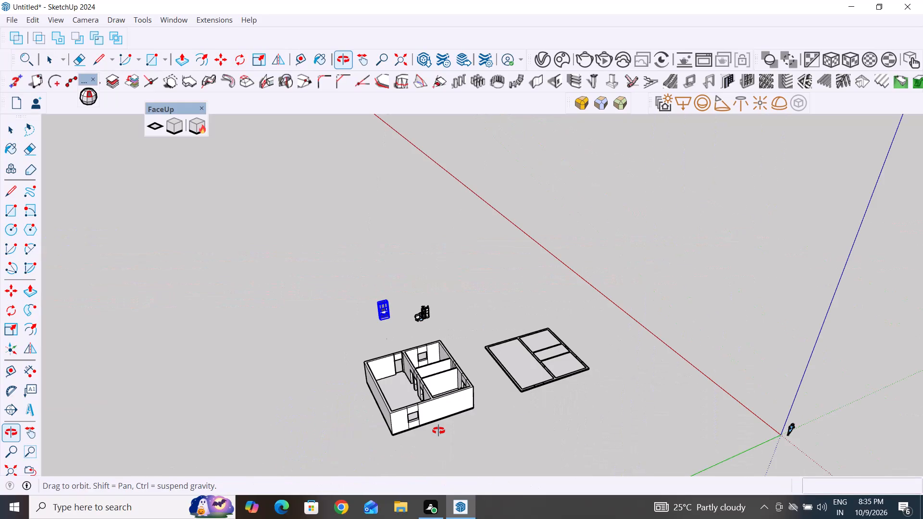
middle_click_drag(438, 431, 410, 431)
scroll(408, 314, "up", 7)
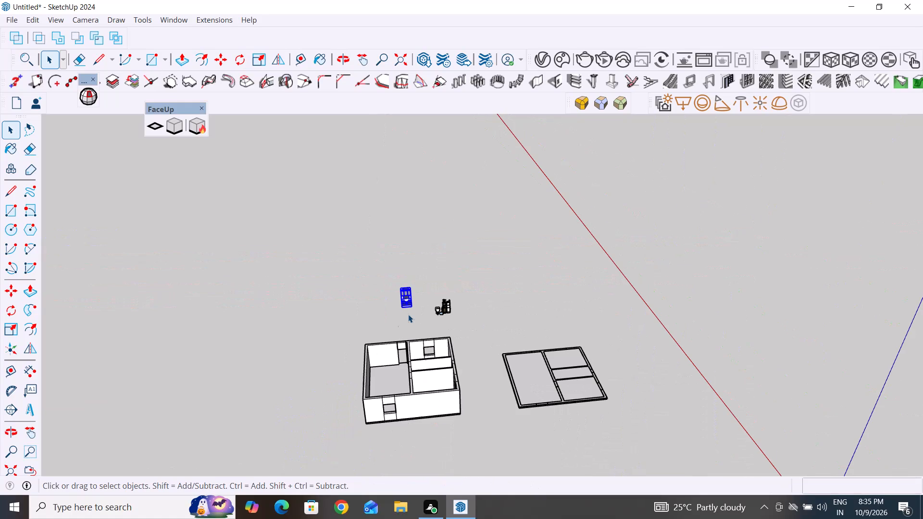
scroll(409, 314, "up", 3)
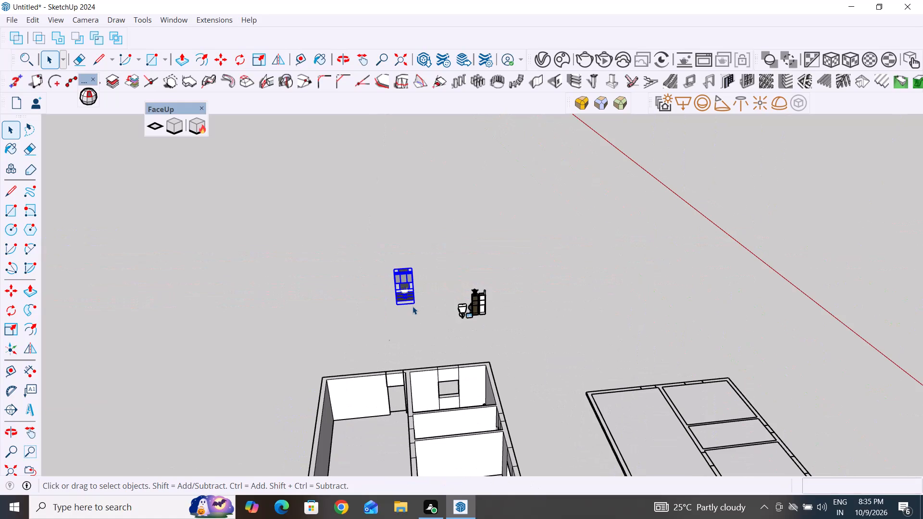
key("m")
left_click(8, 136)
scroll(498, 286, "down", 5)
middle_click_drag(747, 335, 470, 253)
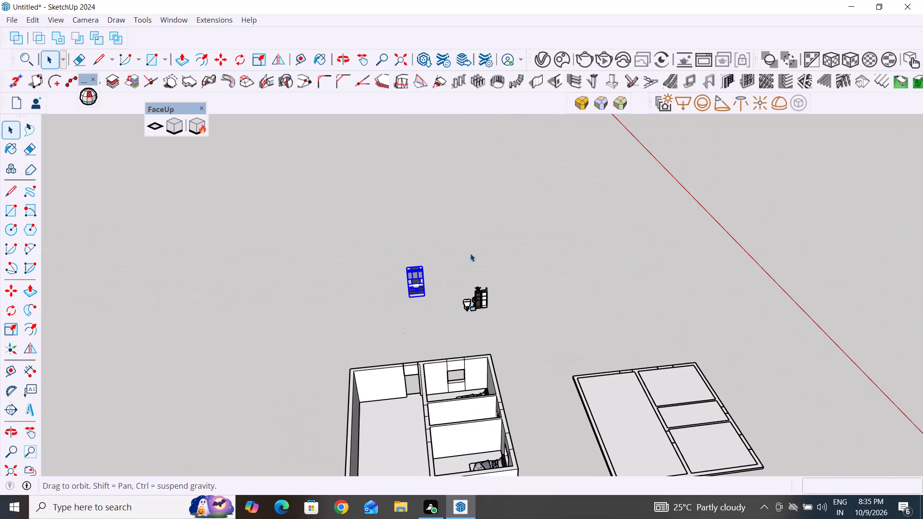
middle_click_drag(470, 253, 559, 411)
scroll(503, 252, "up", 6)
key("m")
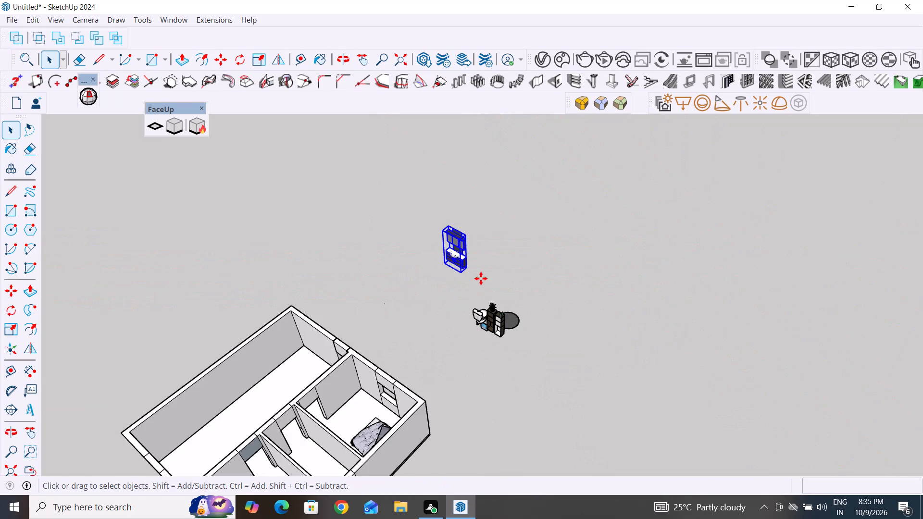
left_click(467, 268)
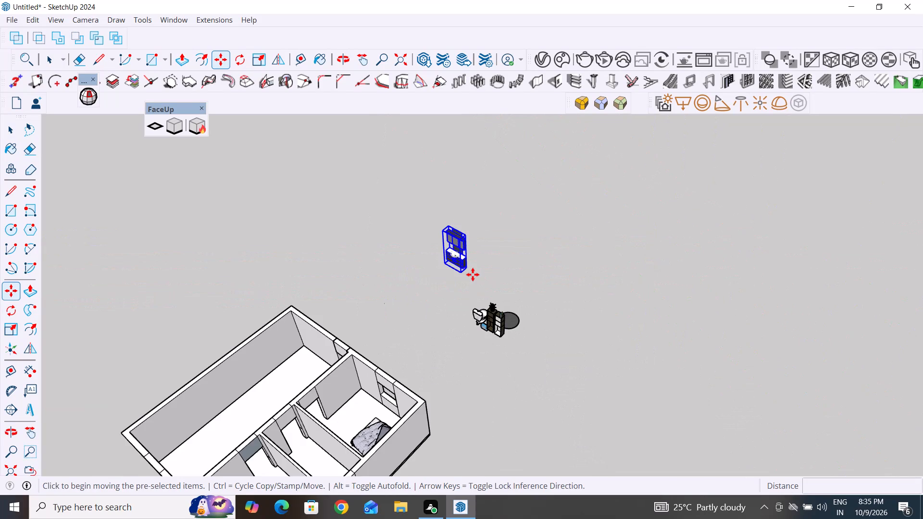
scroll(485, 319, "down", 8)
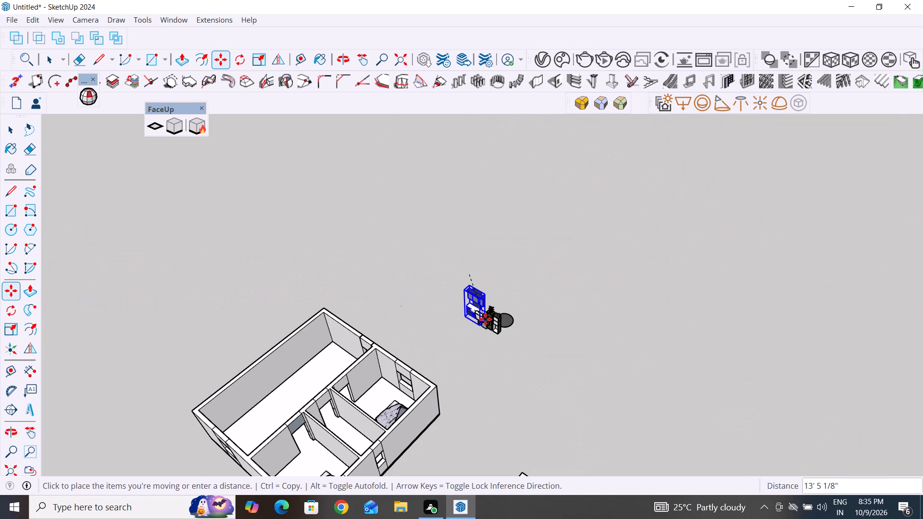
scroll(376, 402, "up", 4)
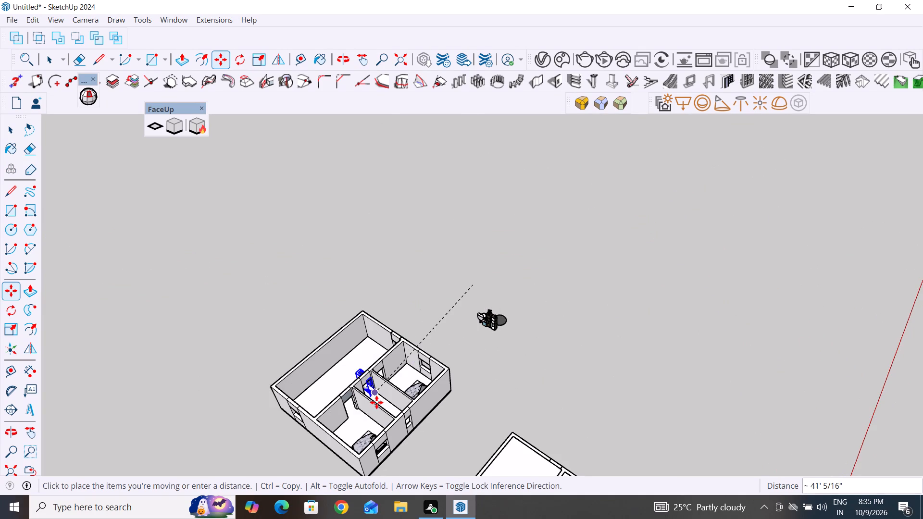
scroll(376, 402, "up", 17)
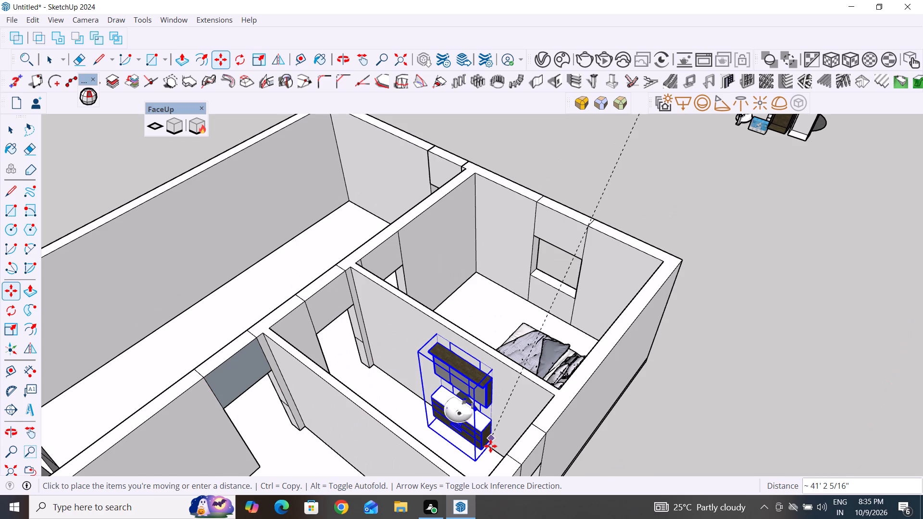
scroll(490, 446, "up", 16)
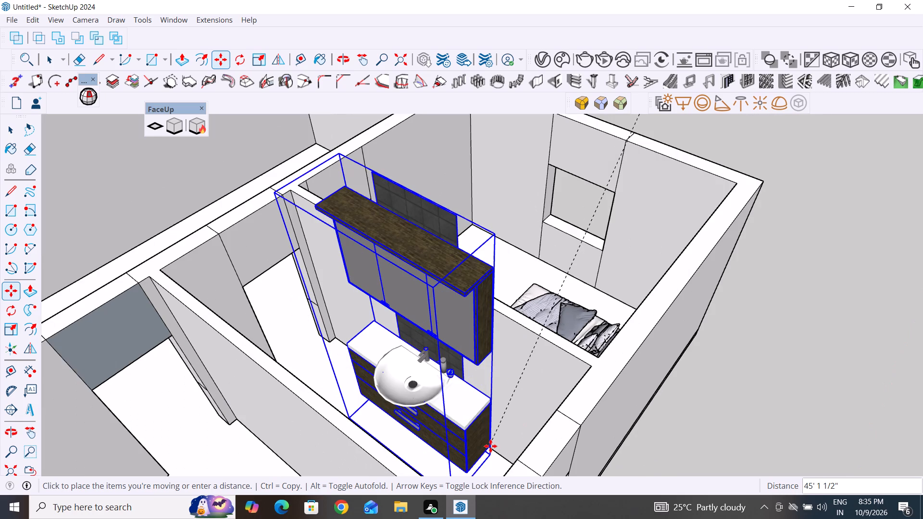
left_click(493, 453)
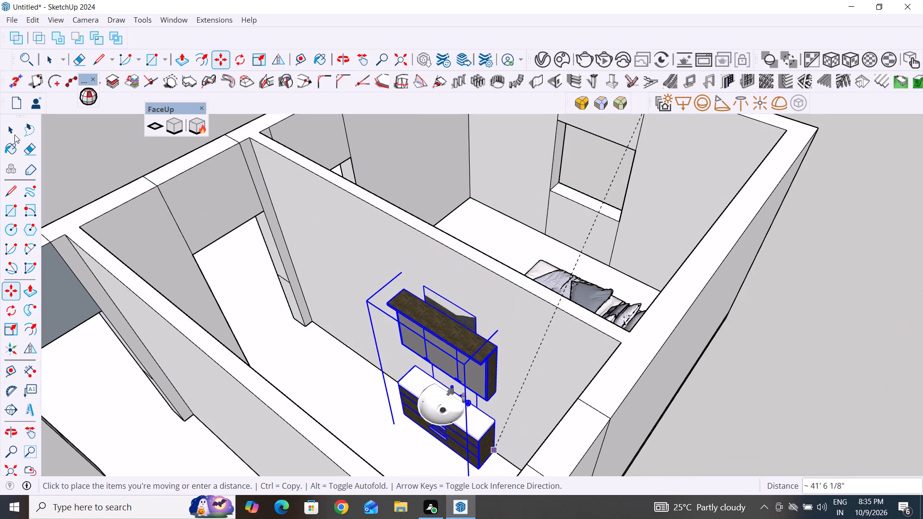
left_click(11, 132)
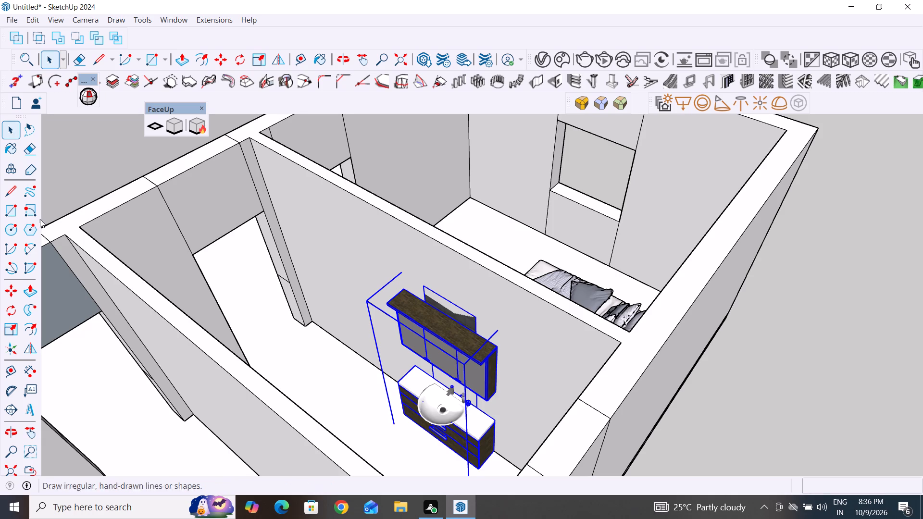
Examine how the washbasin unit sits against the partition wall inside the narrow bathroom.
scroll(387, 210, "down", 1)
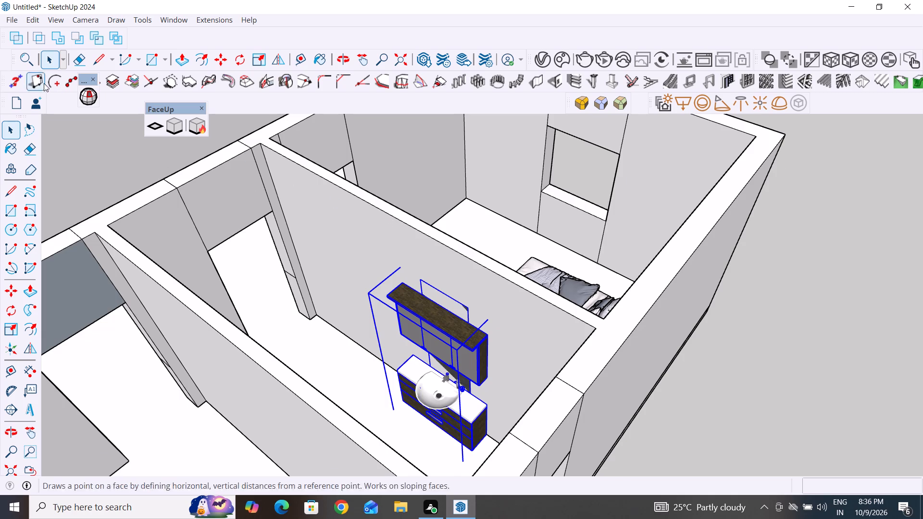
left_click(16, 125)
left_click(74, 152)
scroll(323, 343, "down", 2)
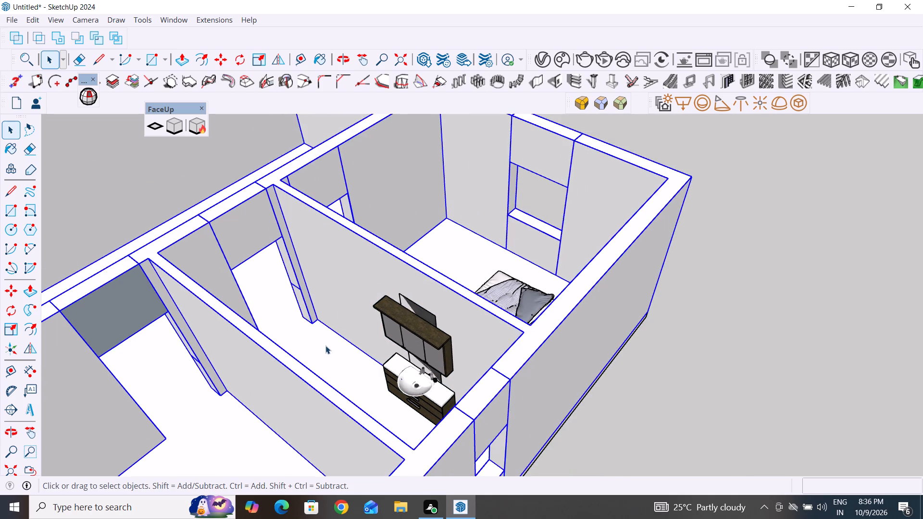
middle_click_drag(346, 358, 660, 376)
scroll(511, 332, "up", 3)
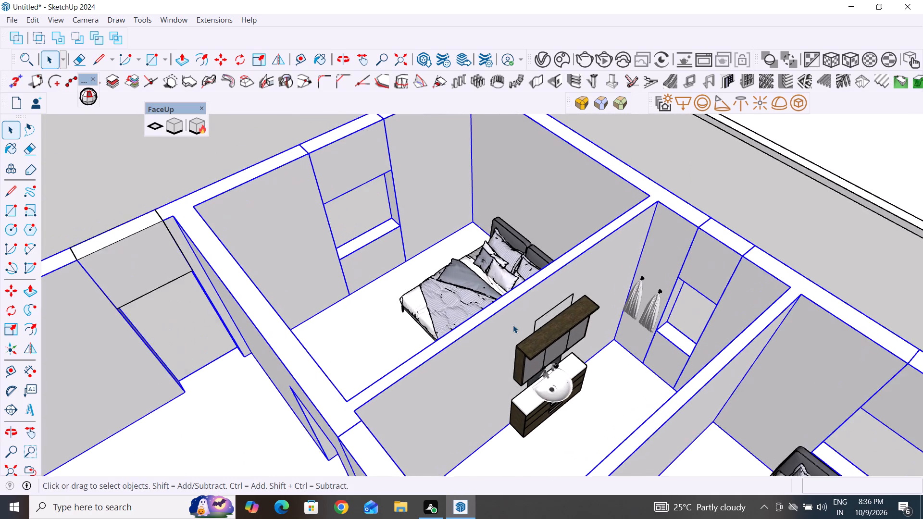
scroll(513, 325, "down", 2)
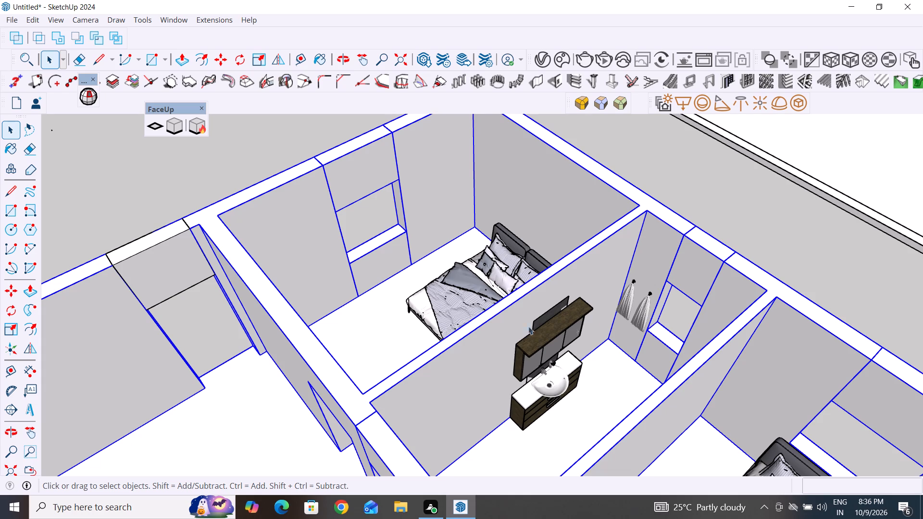
scroll(526, 298, "down", 1)
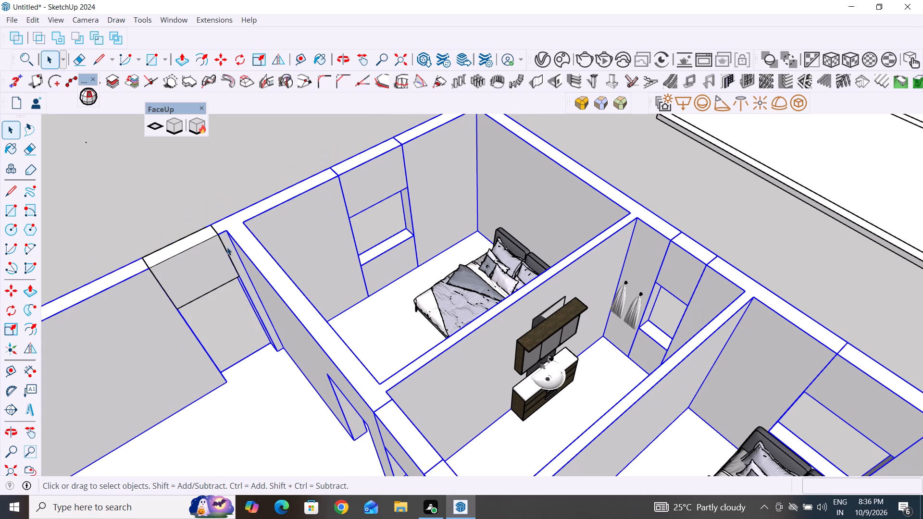
left_click(113, 168)
scroll(490, 417, "up", 2)
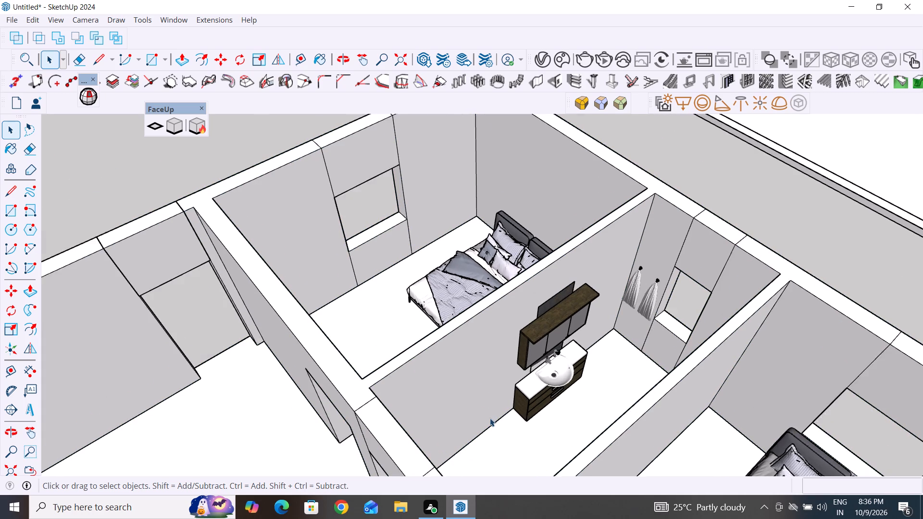
Move the washbasin unit about 2' 9 1/2" along the partition wall towards the wall with the hanging towels.
middle_click_drag(525, 394, 514, 379)
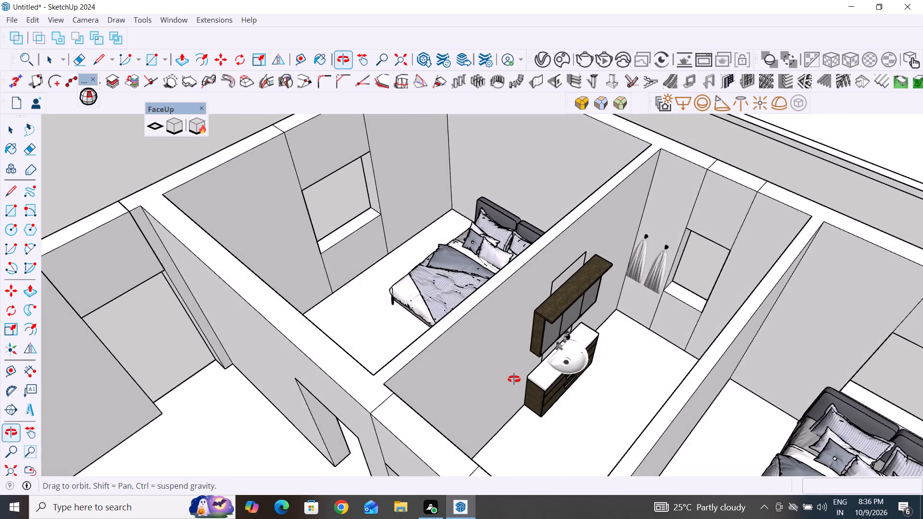
middle_click_drag(514, 379, 427, 428)
scroll(722, 370, "up", 6)
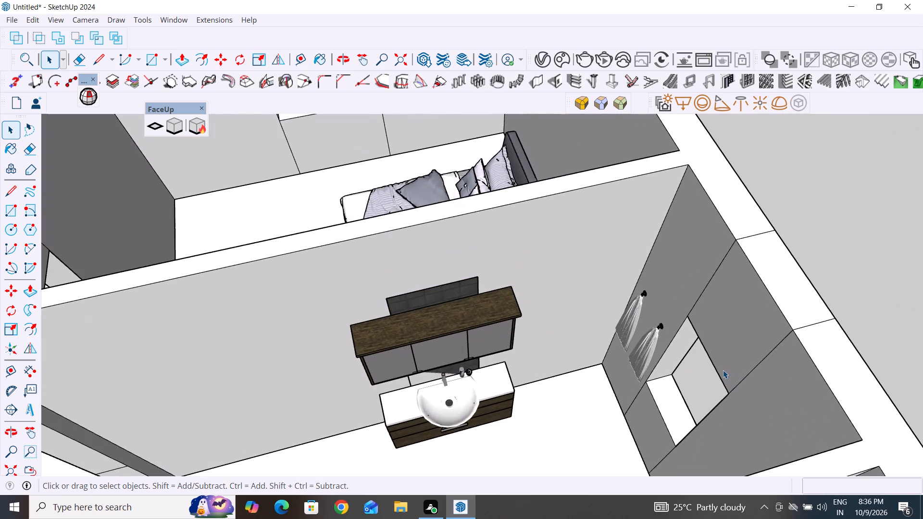
scroll(723, 370, "up", 1)
middle_click_drag(702, 370, 507, 378)
scroll(507, 378, "up", 1)
left_click(744, 411)
left_click(438, 378)
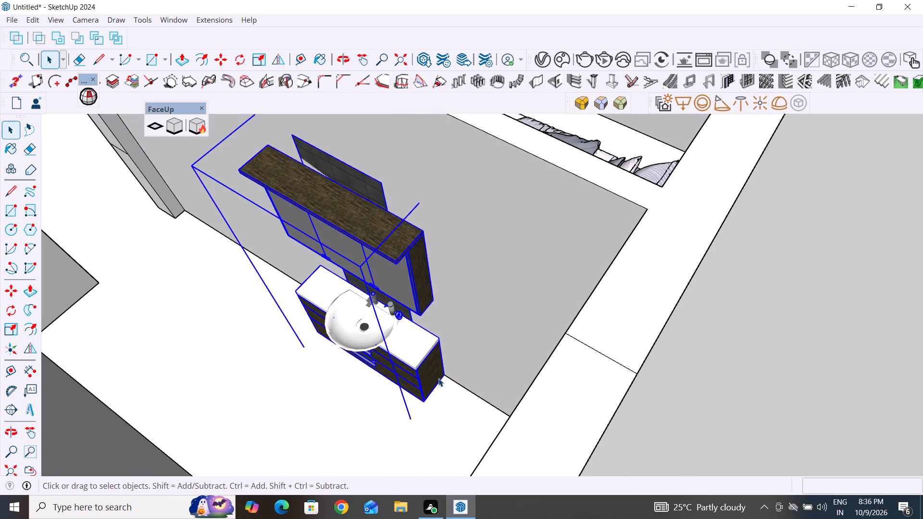
scroll(438, 378, "up", 9)
key("m")
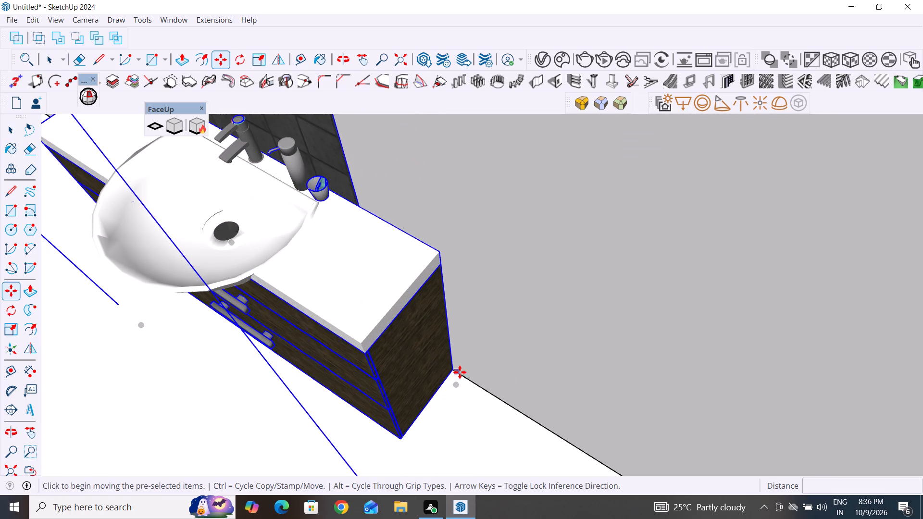
left_click(454, 369)
scroll(454, 369, "down", 7)
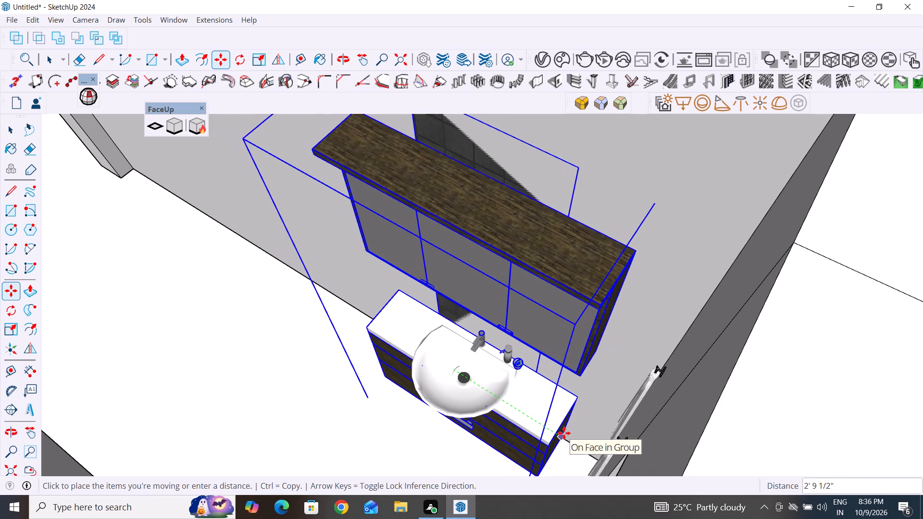
left_click(568, 435)
scroll(561, 429, "down", 4)
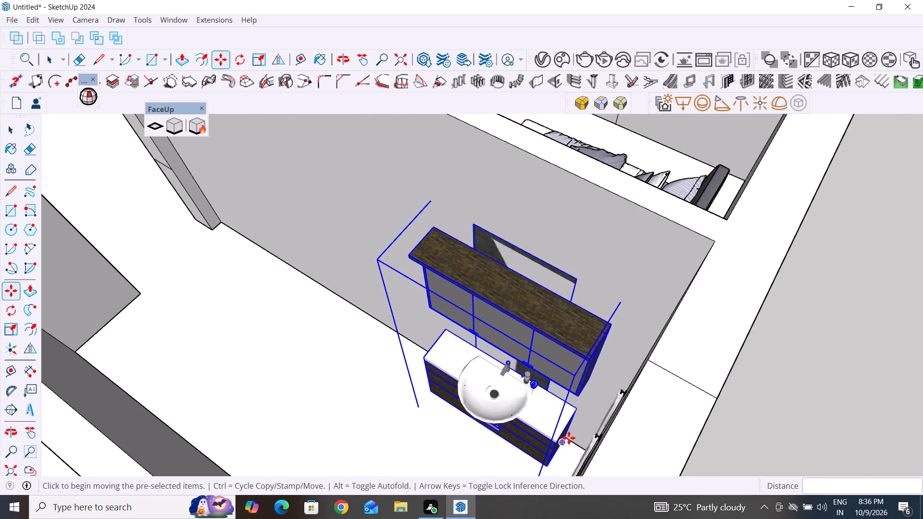
left_click(3, 128)
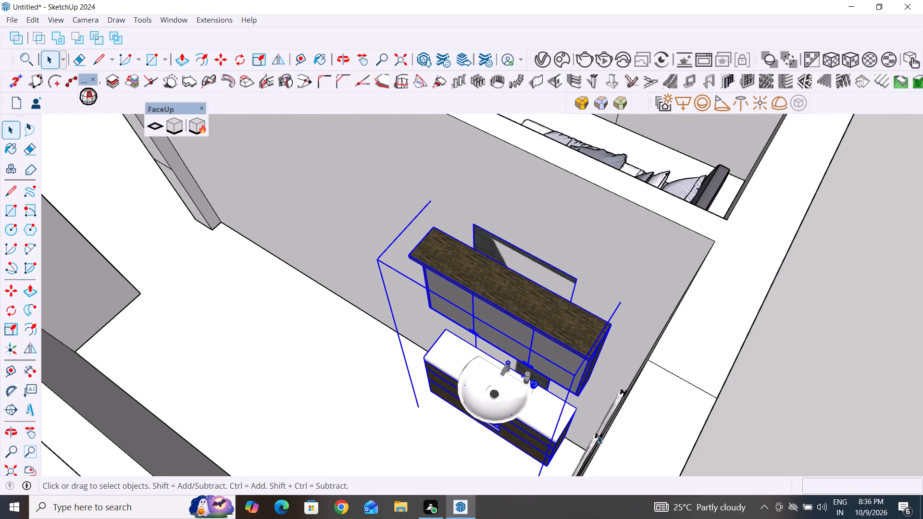
scroll(567, 437, "up", 9)
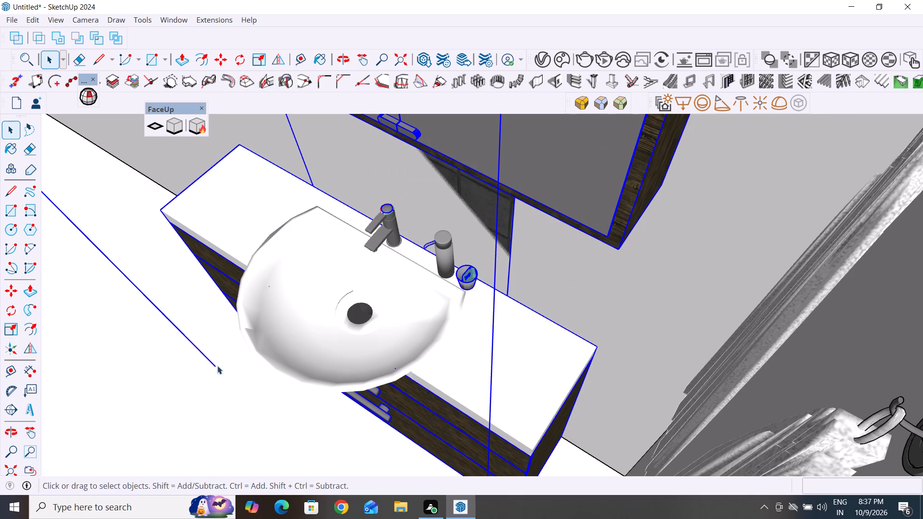
Move the washbasin unit about 10 1/4" along the partition wall, away from the wall with the hanging towels.
key("m")
left_click(565, 438)
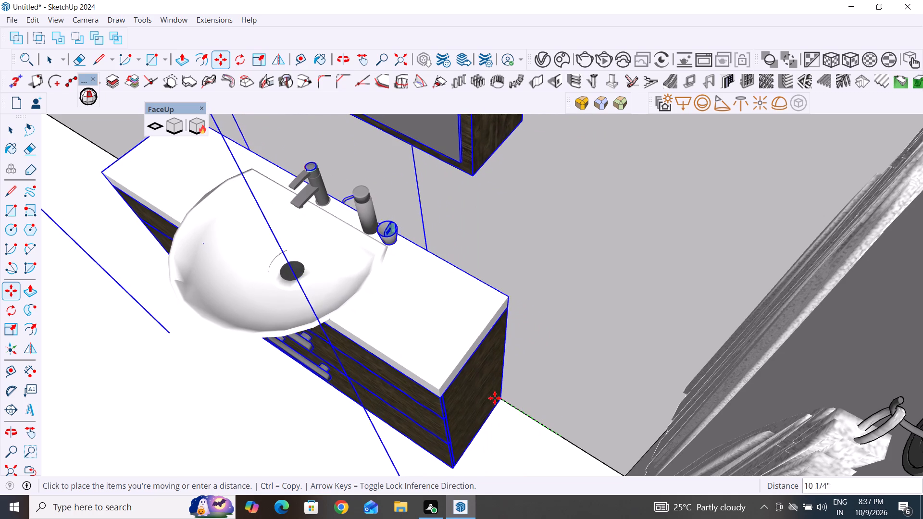
left_click(489, 394)
scroll(574, 408, "down", 6)
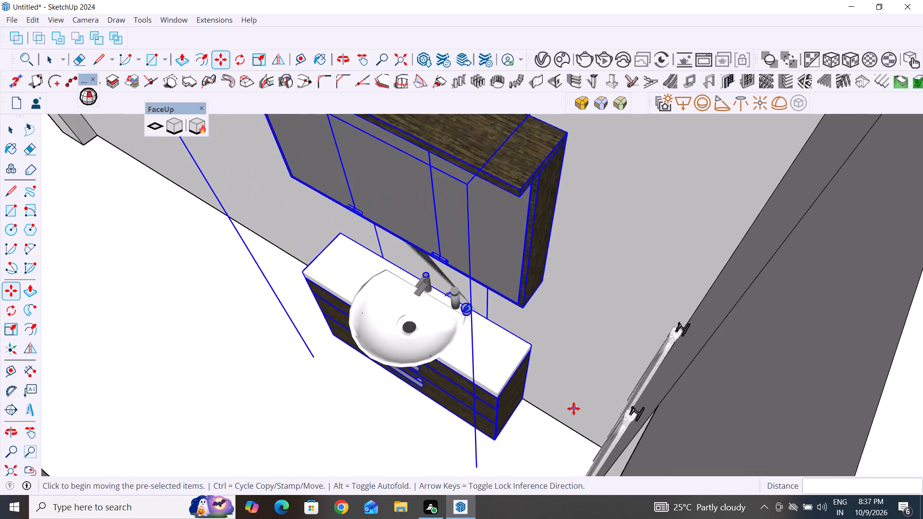
scroll(574, 408, "down", 4)
left_click(10, 131)
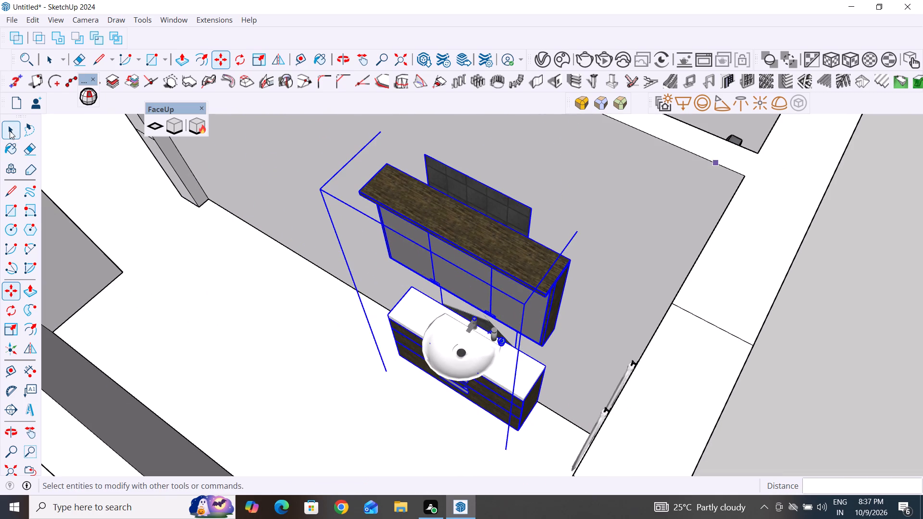
left_click(832, 357)
Examine the washbasin unit's placement in the narrow bathroom in relation to the towels, partition walls and adjoining bedrooms.
scroll(515, 343, "down", 3)
middle_click_drag(488, 364, 790, 311)
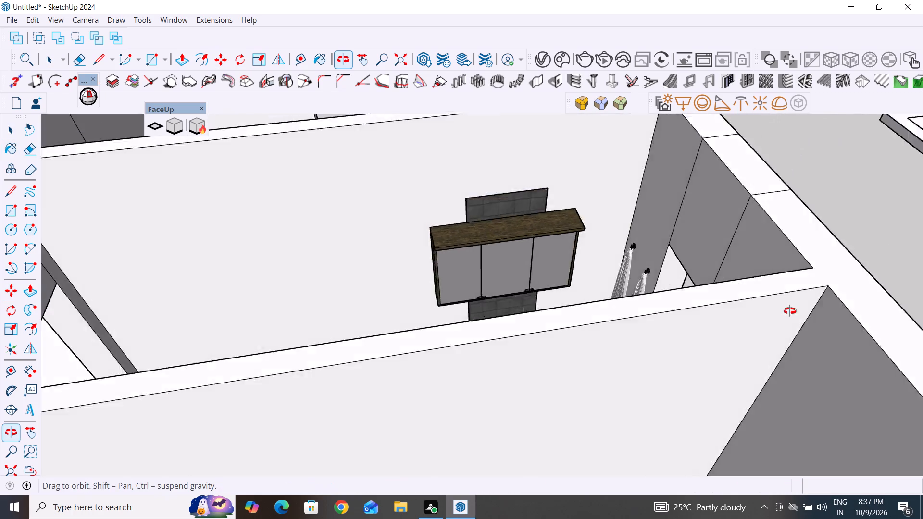
middle_click_drag(790, 311, 821, 339)
scroll(502, 260, "up", 2)
scroll(472, 277, "down", 5)
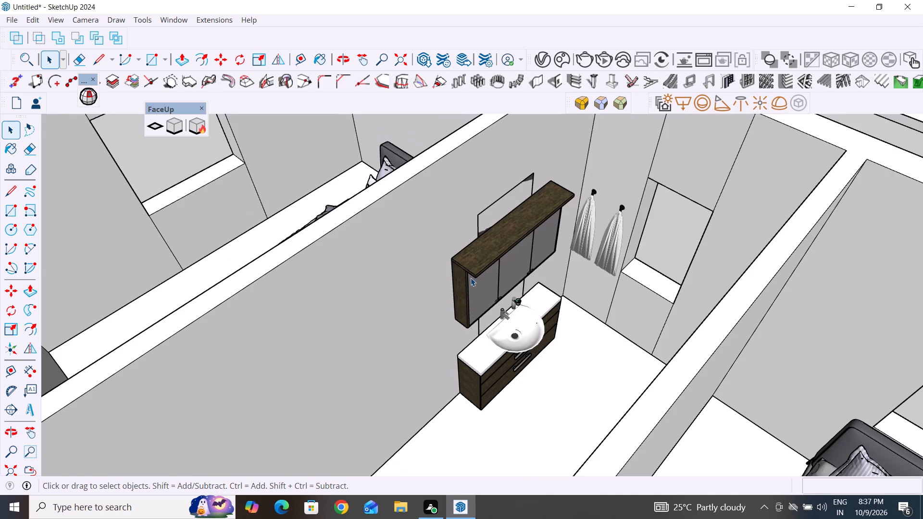
scroll(471, 278, "down", 5)
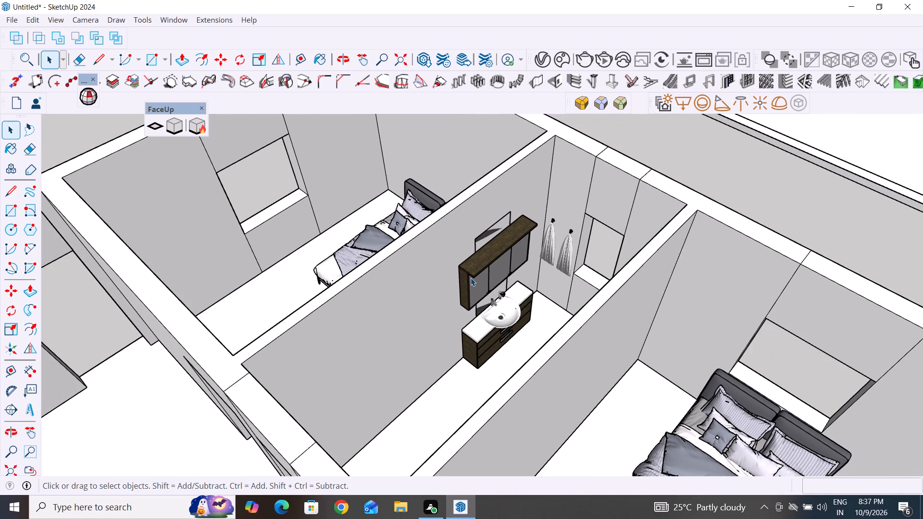
scroll(471, 278, "down", 3)
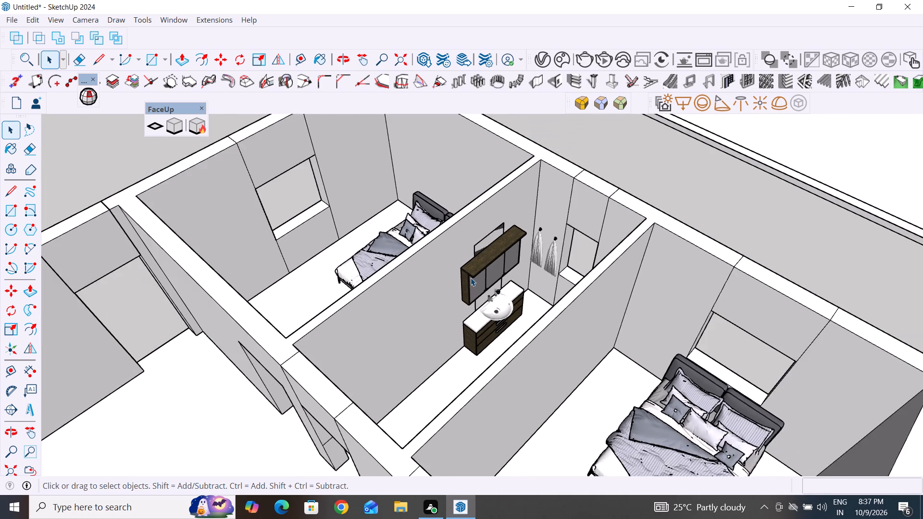
left_click(817, 145)
scroll(470, 380, "down", 5)
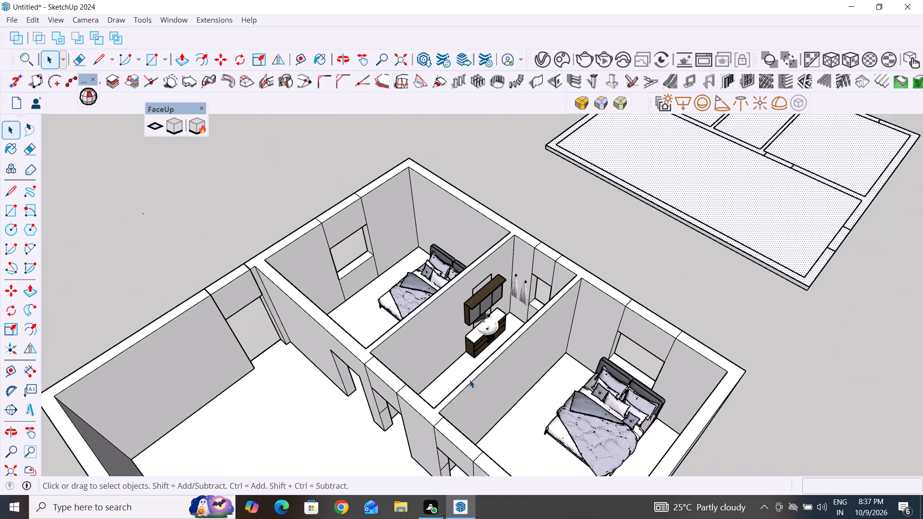
left_click(712, 273)
scroll(441, 368, "up", 1)
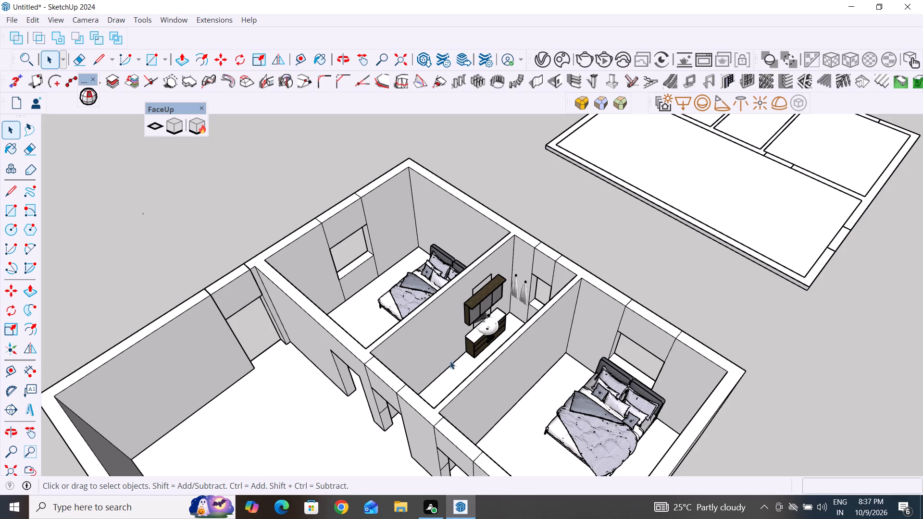
scroll(450, 361, "up", 3)
scroll(441, 371, "down", 4)
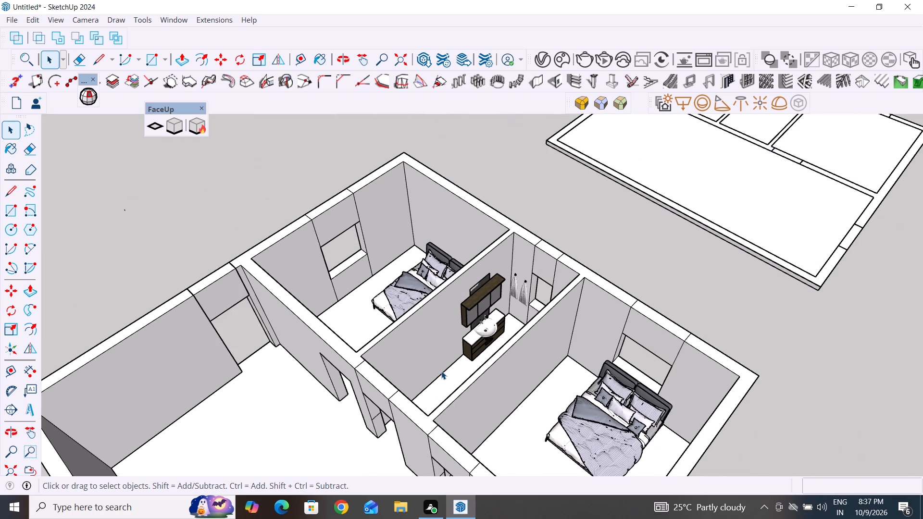
scroll(441, 371, "up", 3)
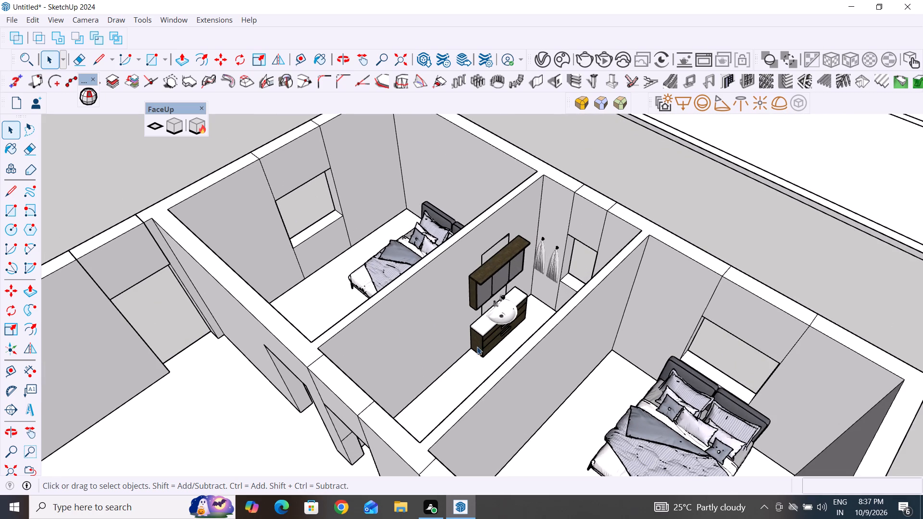
scroll(410, 393, "down", 3)
scroll(592, 237, "up", 2)
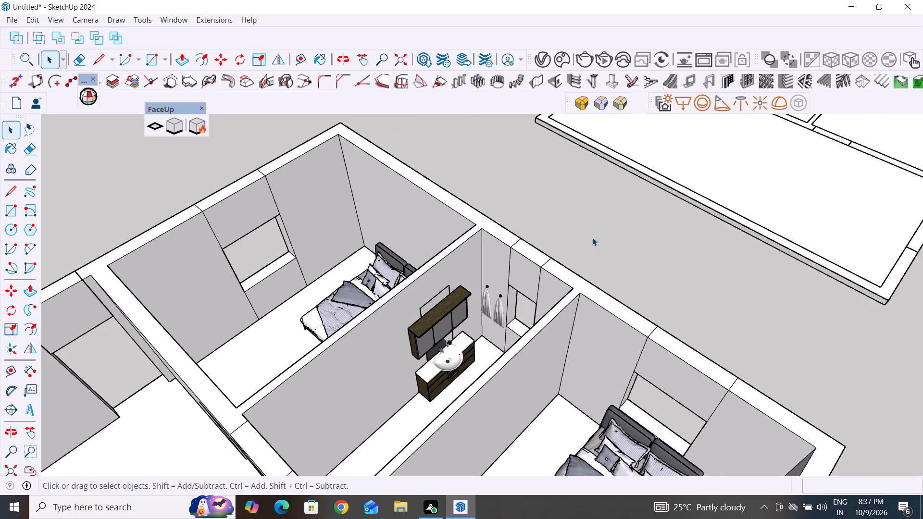
scroll(431, 404, "up", 3)
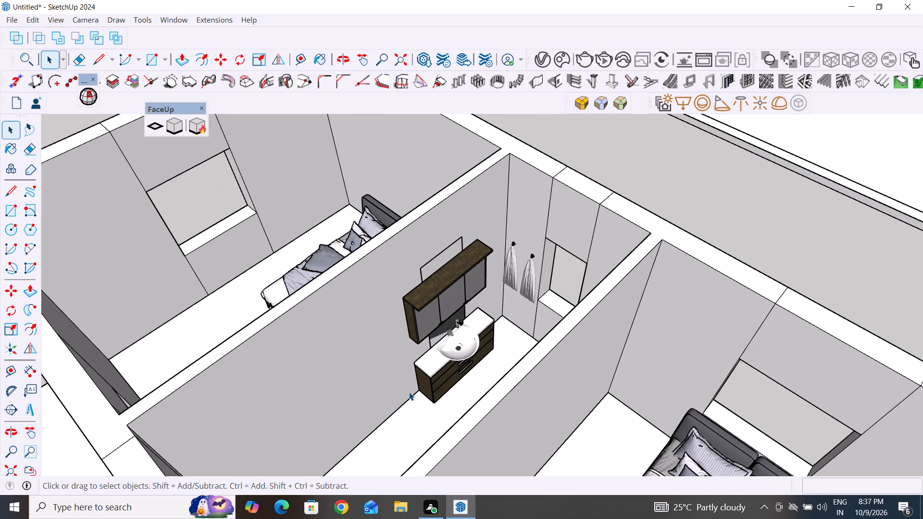
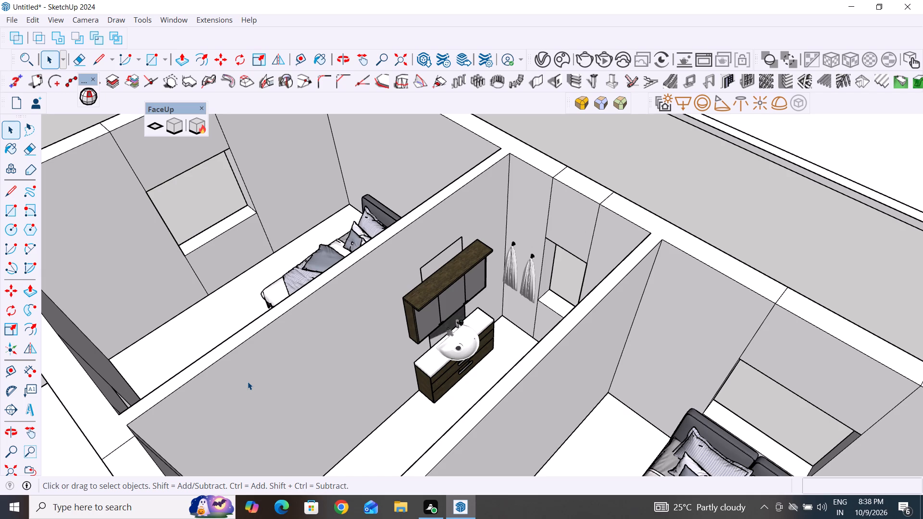
Move the toilet about 36' 8 11/16" from the loose bathroom pieces outside into the narrow bathroom, against the partition wall opposite the washbasin unit.
scroll(418, 418, "down", 3)
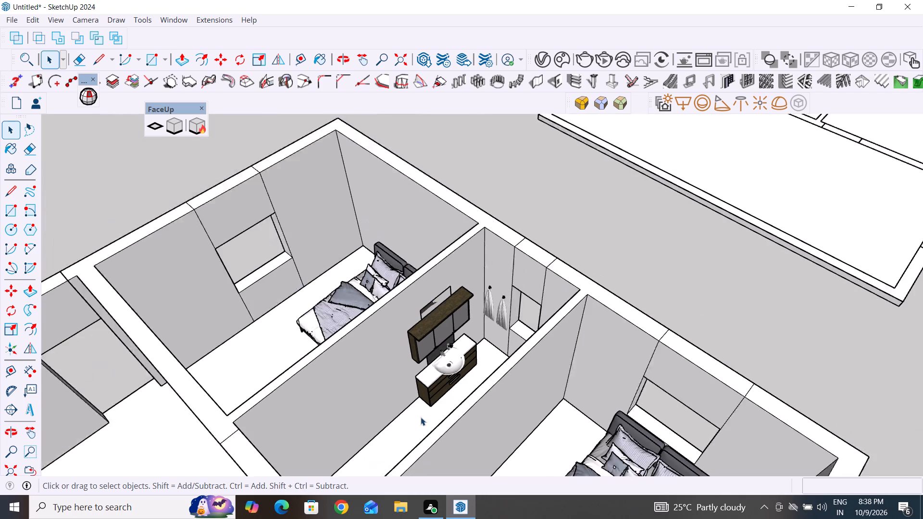
scroll(421, 417, "down", 2)
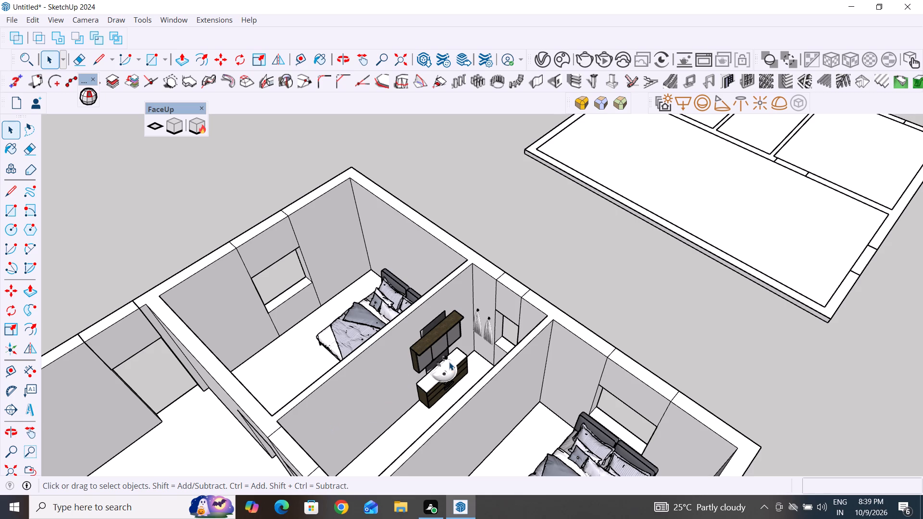
scroll(449, 362, "down", 6)
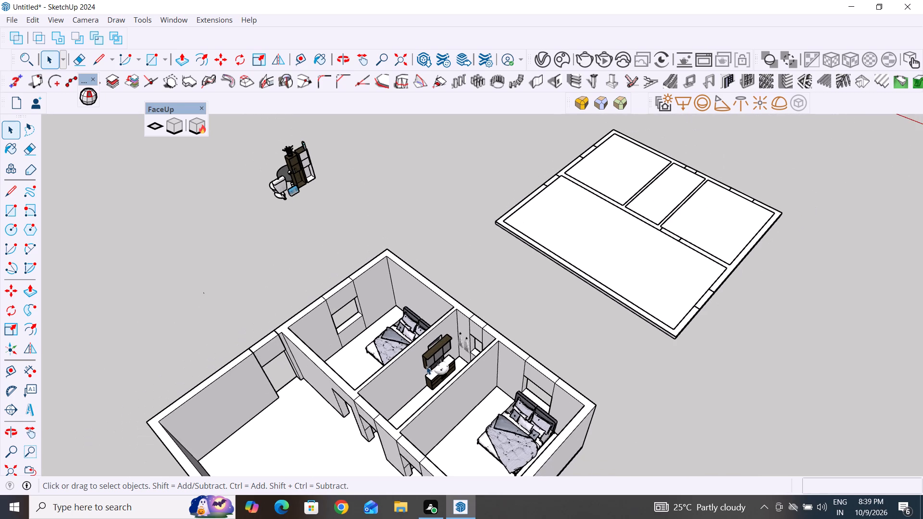
middle_click_drag(267, 229, 574, 221)
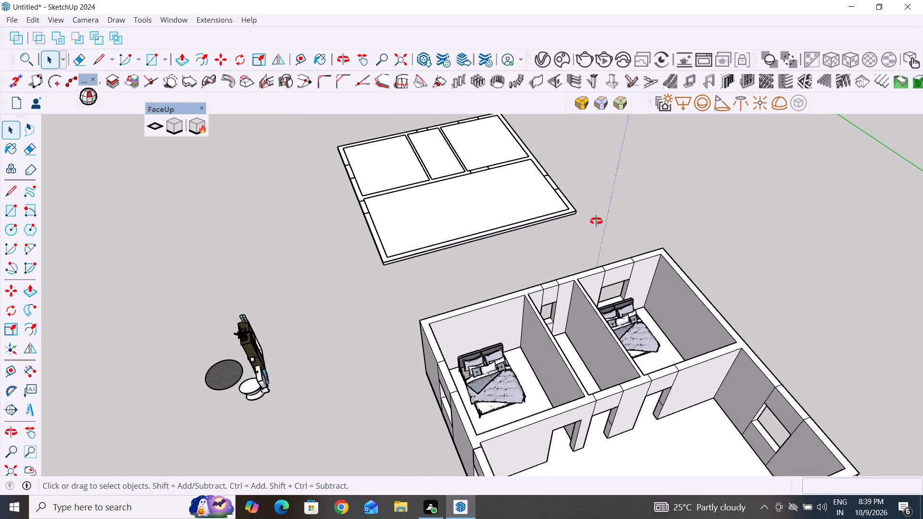
middle_click(596, 221)
middle_click_drag(527, 252, 445, 268)
scroll(564, 413, "up", 2)
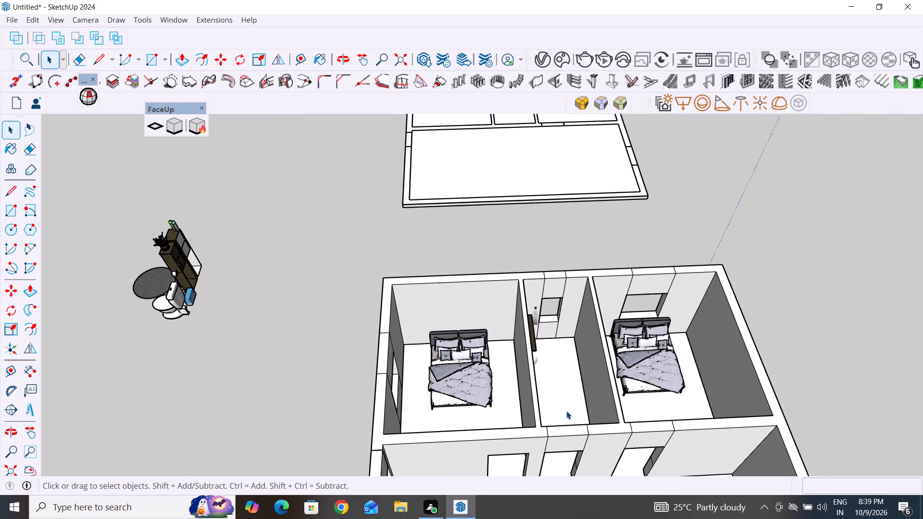
scroll(566, 411, "up", 1)
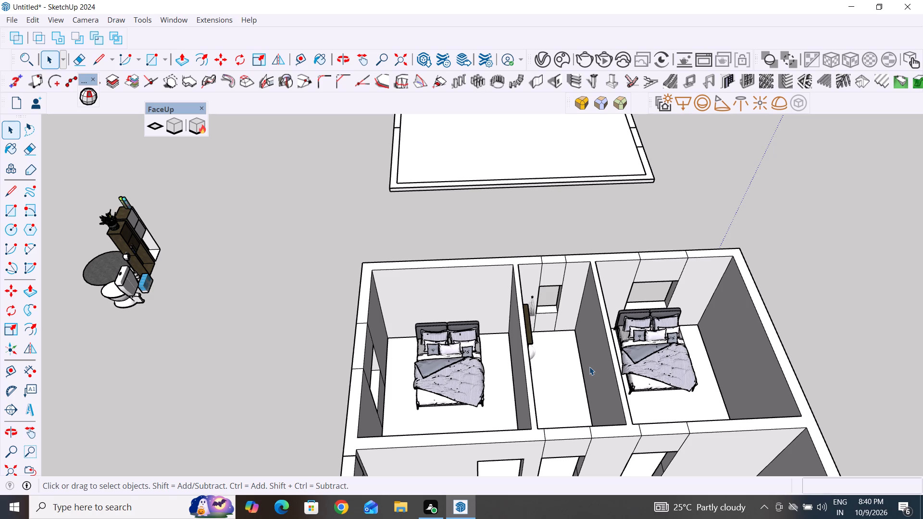
middle_click_drag(279, 353, 568, 268)
scroll(396, 313, "down", 1)
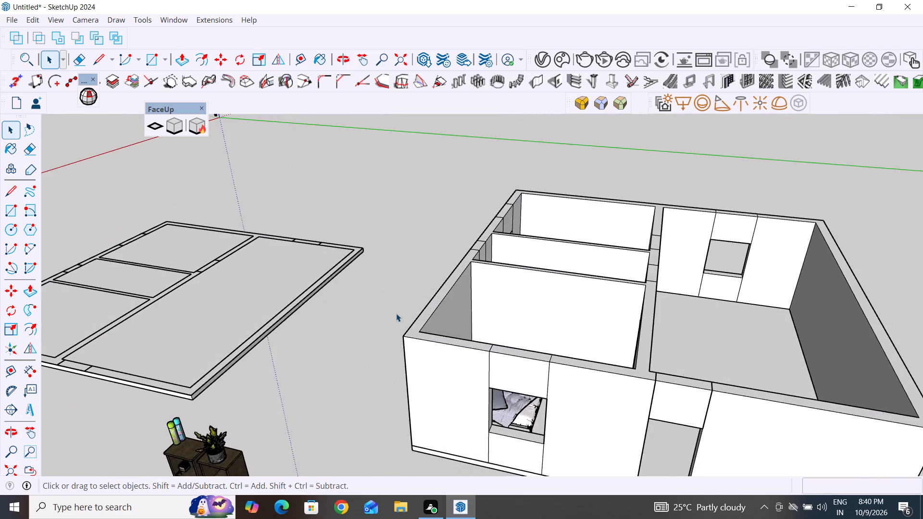
scroll(396, 313, "down", 3)
scroll(328, 442, "up", 4)
middle_click_drag(377, 443, 466, 424)
scroll(482, 422, "up", 2)
left_click(484, 407)
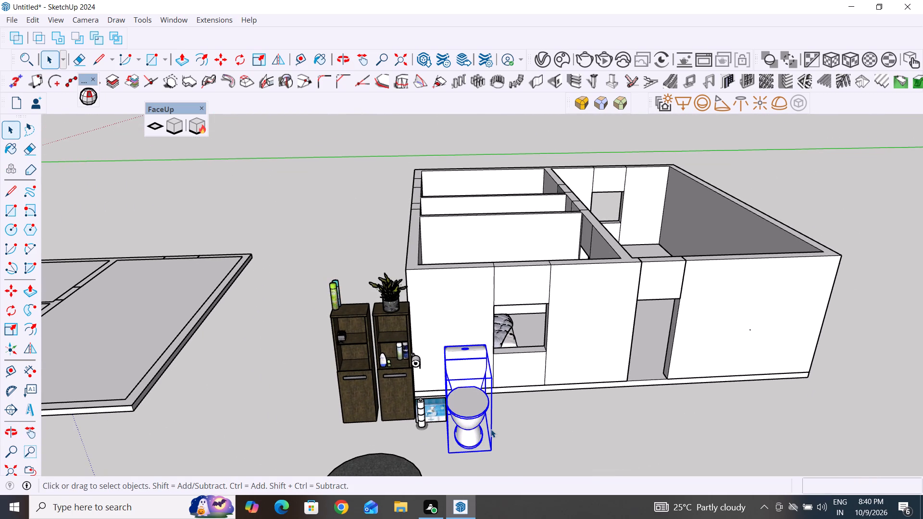
key("m")
scroll(423, 431, "up", 3)
middle_click_drag(457, 430, 503, 432)
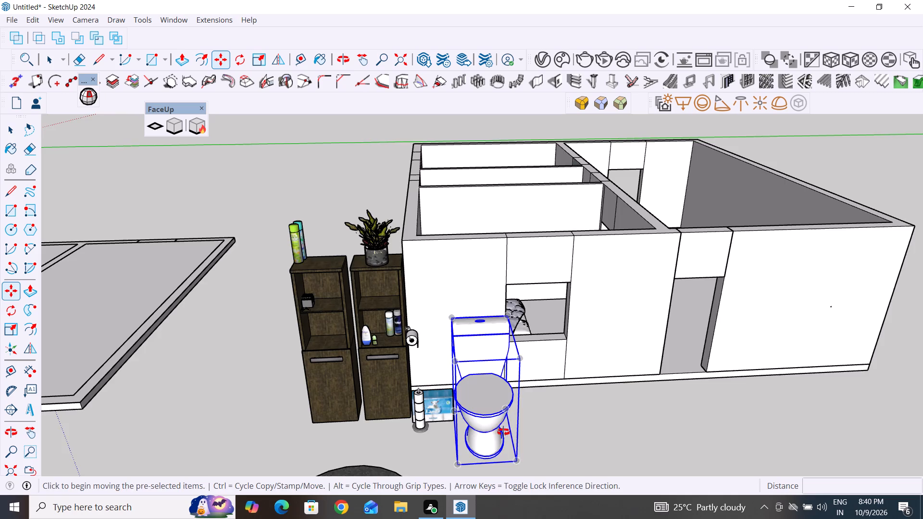
middle_click_drag(503, 432, 507, 432)
middle_click_drag(719, 408, 623, 430)
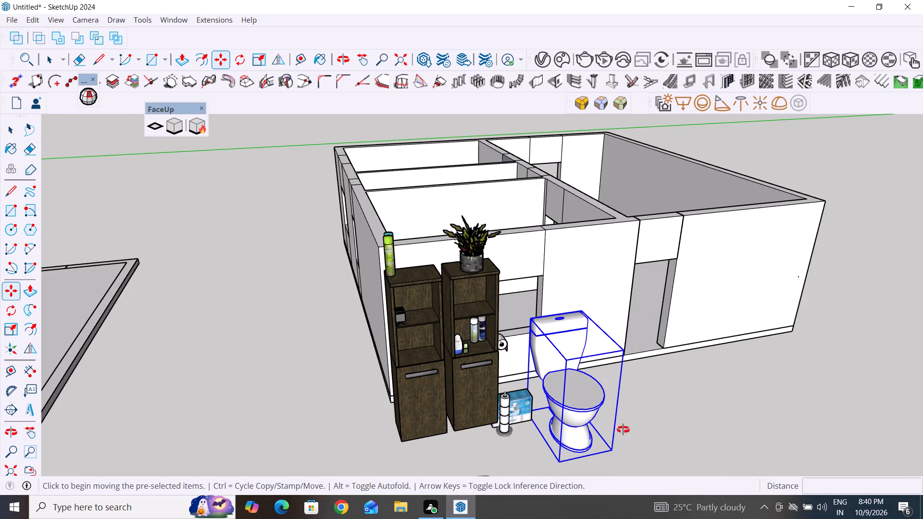
middle_click_drag(623, 430, 318, 421)
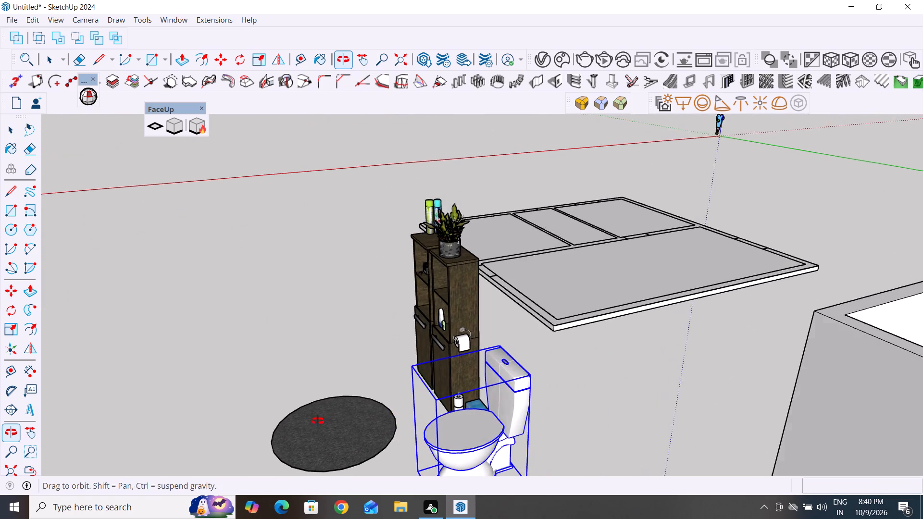
middle_click_drag(318, 421, 298, 416)
scroll(579, 366, "down", 3)
middle_click_drag(641, 402, 533, 435)
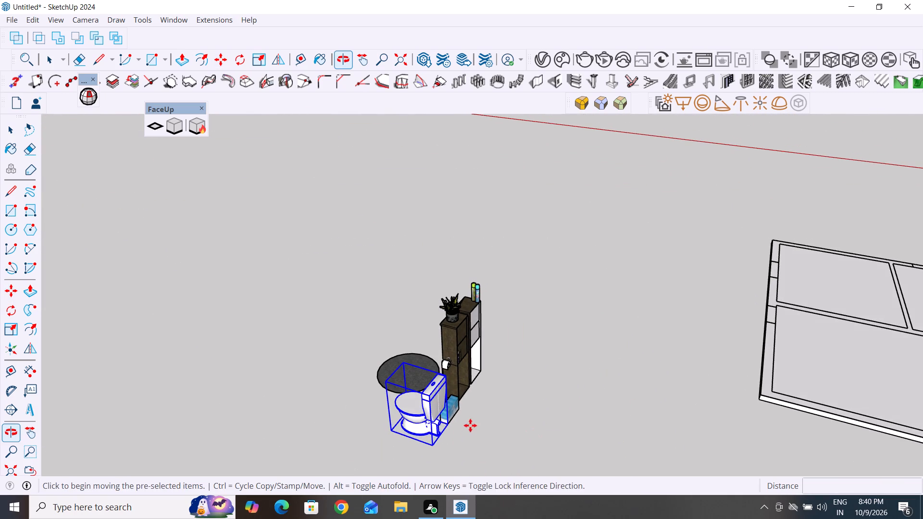
left_click(449, 427)
scroll(449, 427, "down", 5)
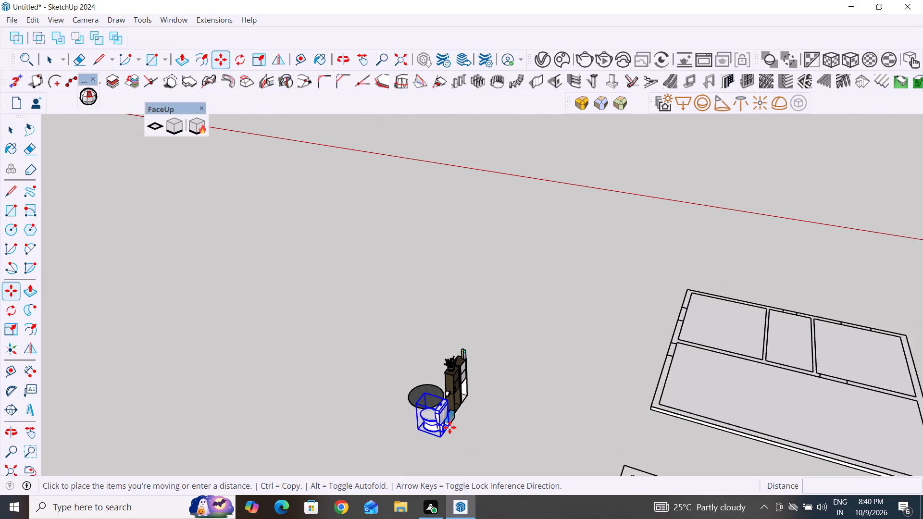
scroll(449, 427, "down", 1)
scroll(586, 398, "down", 10)
middle_click_drag(601, 419, 666, 463)
scroll(657, 419, "up", 17)
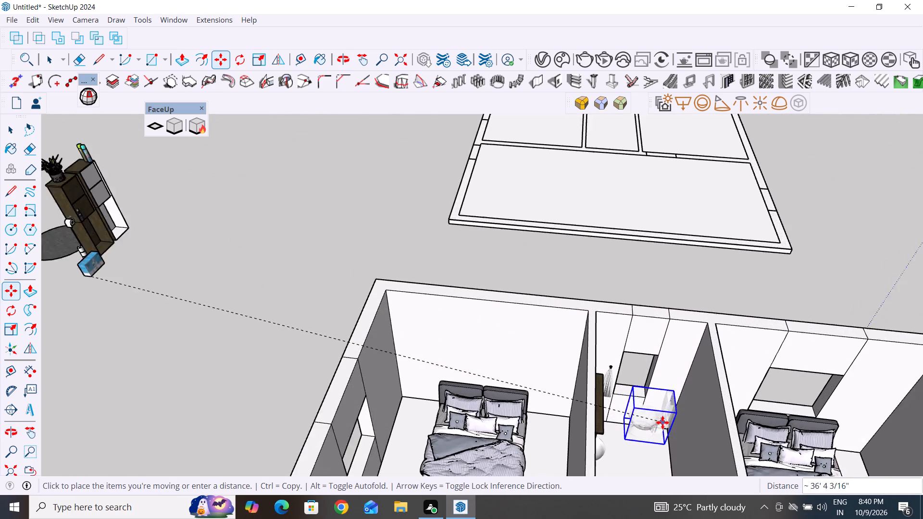
left_click(665, 440)
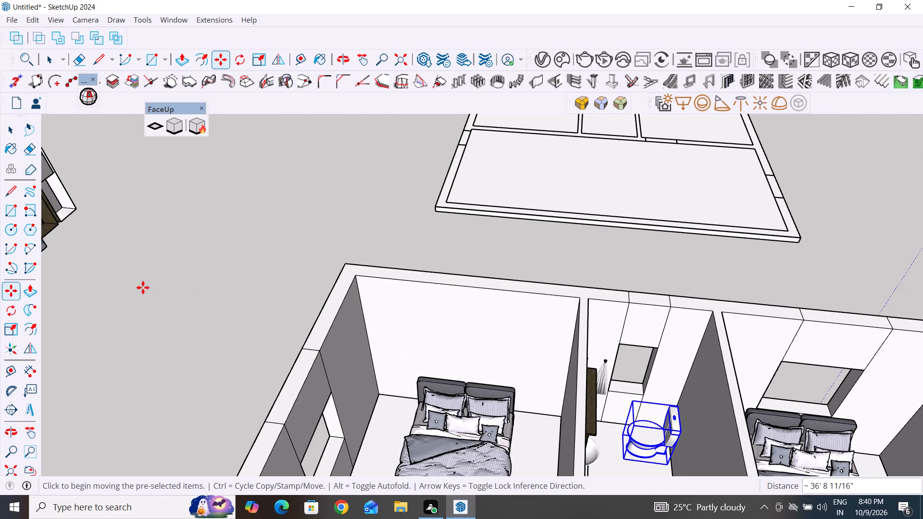
left_click(7, 132)
left_click(206, 190)
Examine how the toilet sits on the bathroom floor in relation to the partition wall, the window wall and their shared corner.
scroll(686, 423, "down", 2)
middle_click_drag(683, 447, 789, 491)
scroll(694, 344, "up", 6)
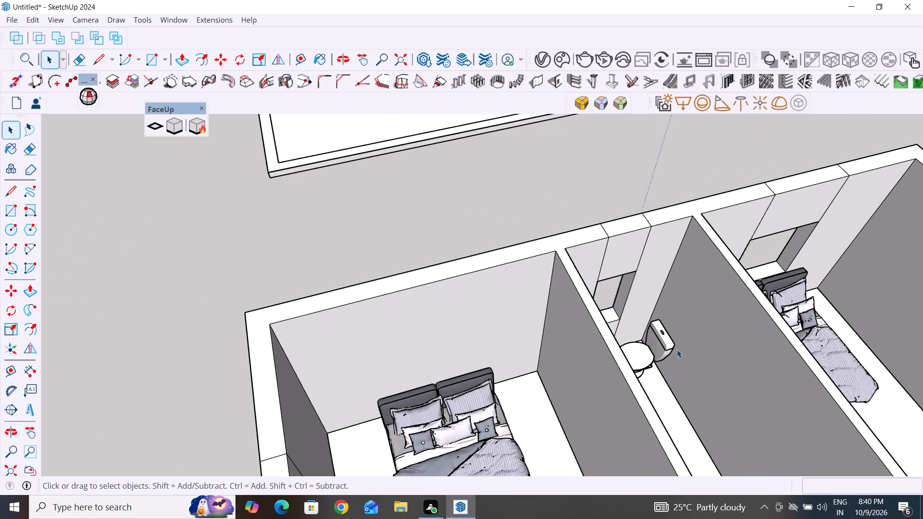
scroll(677, 349, "up", 5)
middle_click_drag(635, 376, 809, 423)
scroll(486, 443, "down", 5)
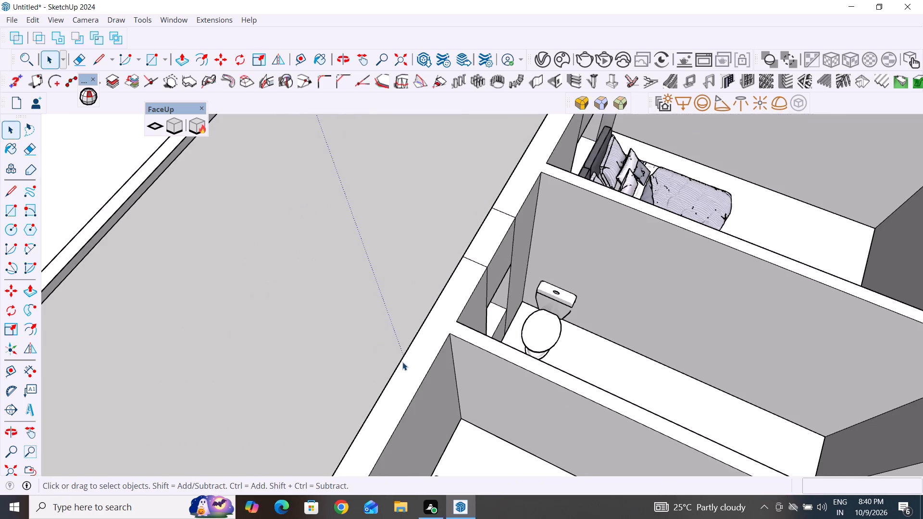
middle_click_drag(370, 344, 562, 472)
scroll(471, 302, "up", 11)
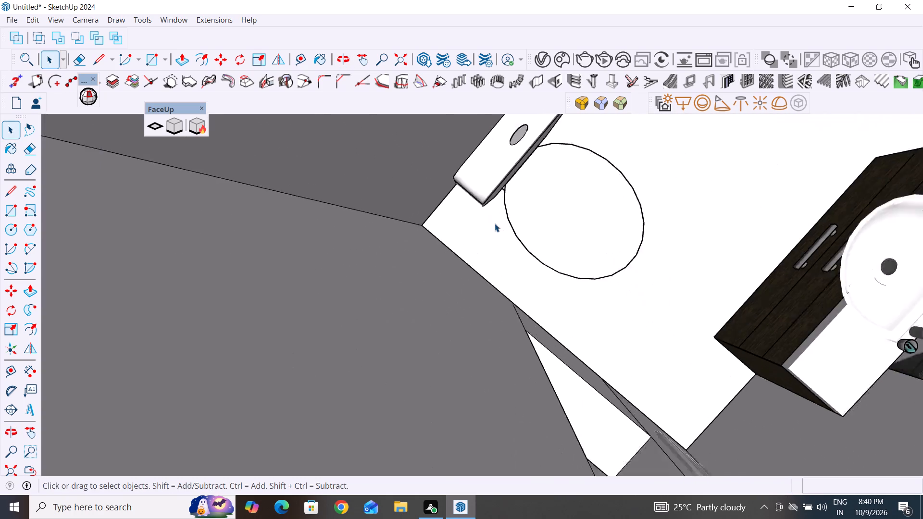
scroll(495, 223, "up", 4)
middle_click_drag(498, 186, 388, 186)
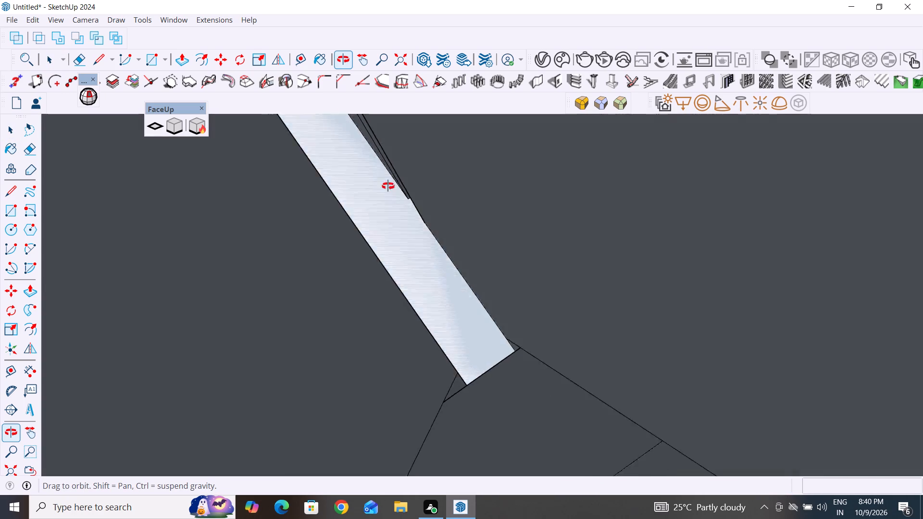
middle_click_drag(388, 186, 289, 214)
scroll(486, 262, "down", 5)
scroll(680, 333, "down", 4)
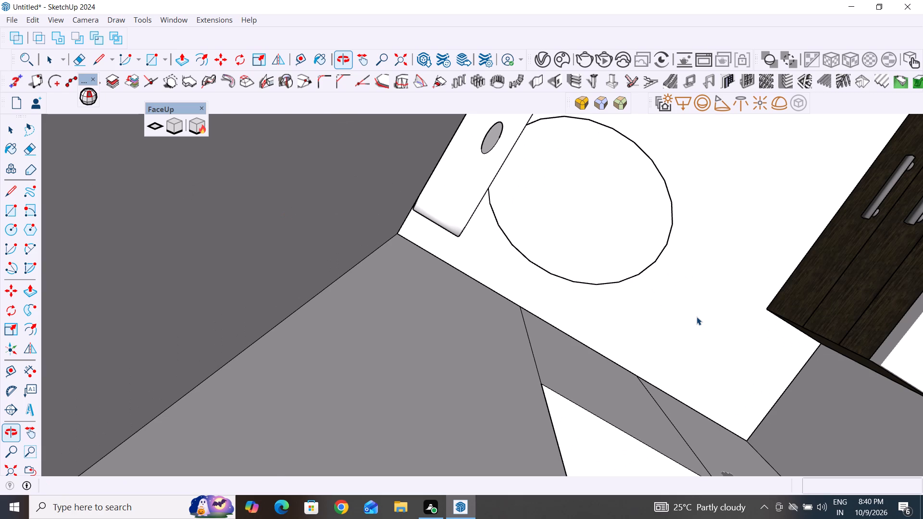
middle_click_drag(624, 337, 521, 280)
scroll(507, 385, "down", 4)
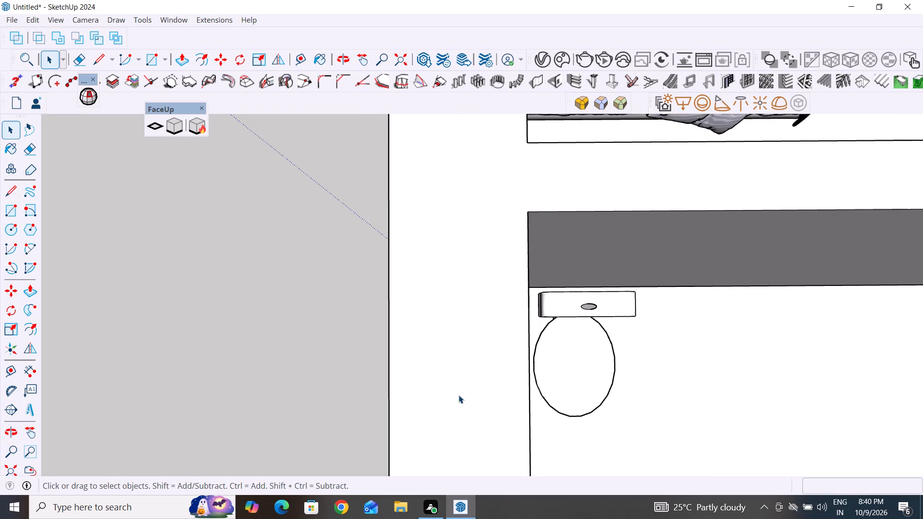
scroll(459, 395, "down", 6)
middle_click_drag(595, 425, 583, 418)
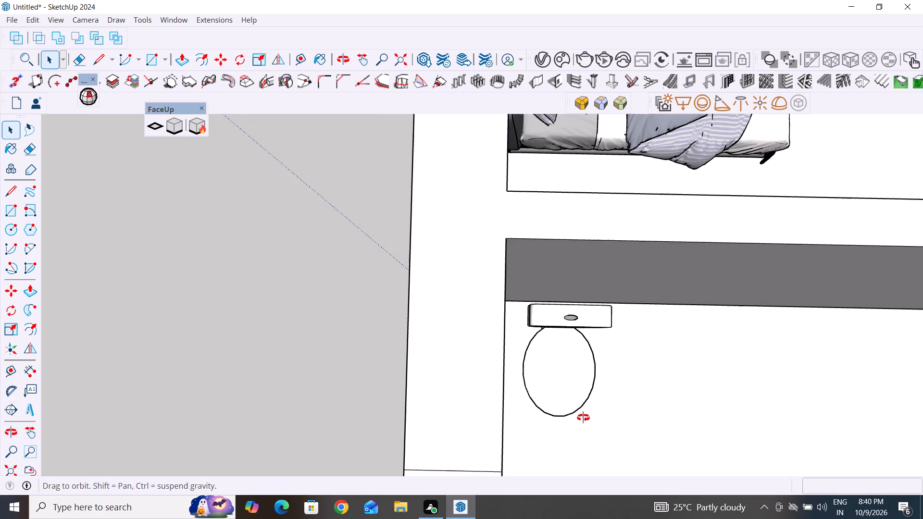
middle_click_drag(583, 418, 485, 289)
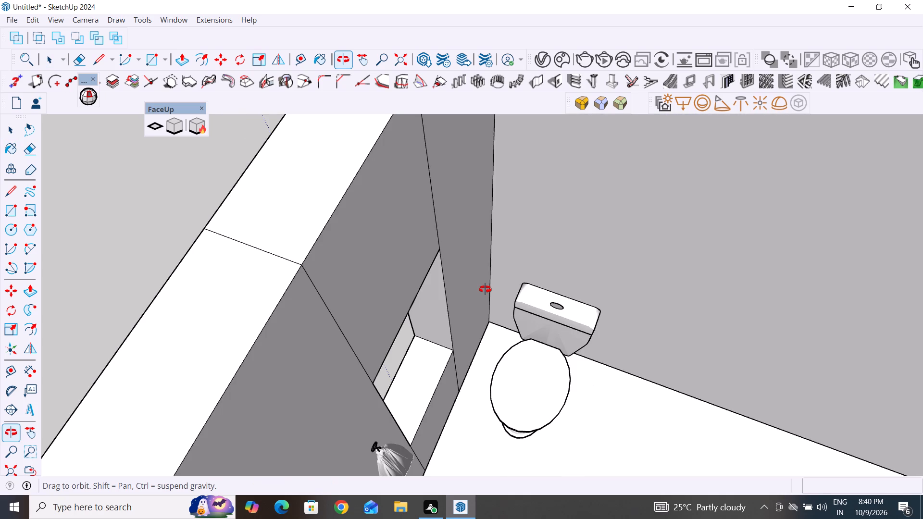
middle_click_drag(485, 289, 388, 265)
scroll(420, 364, "up", 5)
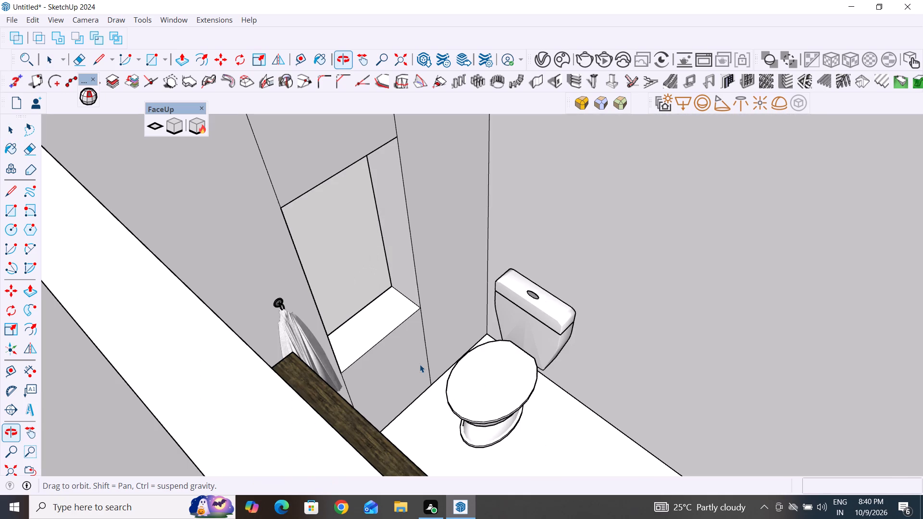
scroll(420, 364, "up", 11)
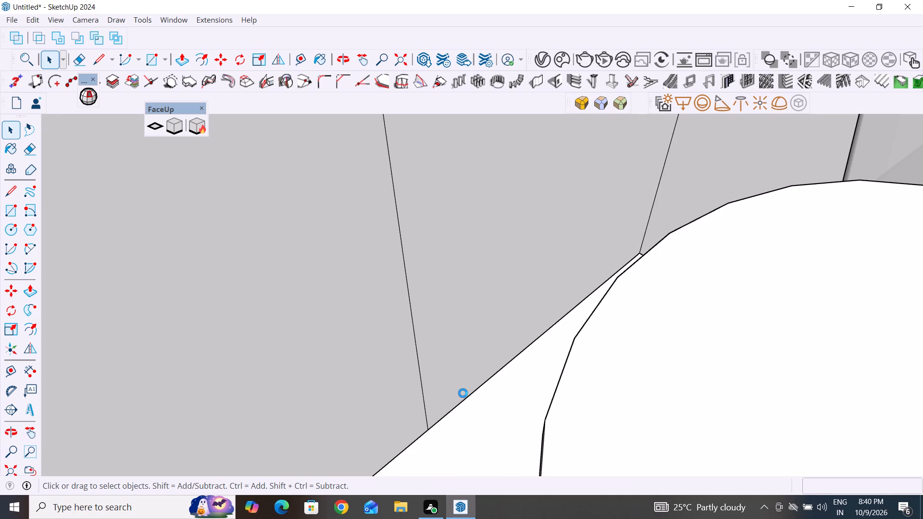
scroll(455, 393, "down", 3)
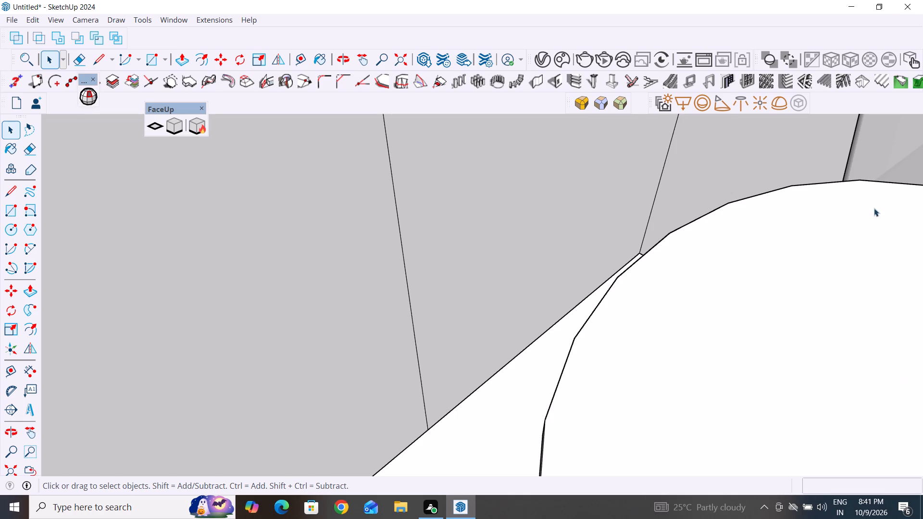
scroll(417, 325, "down", 4)
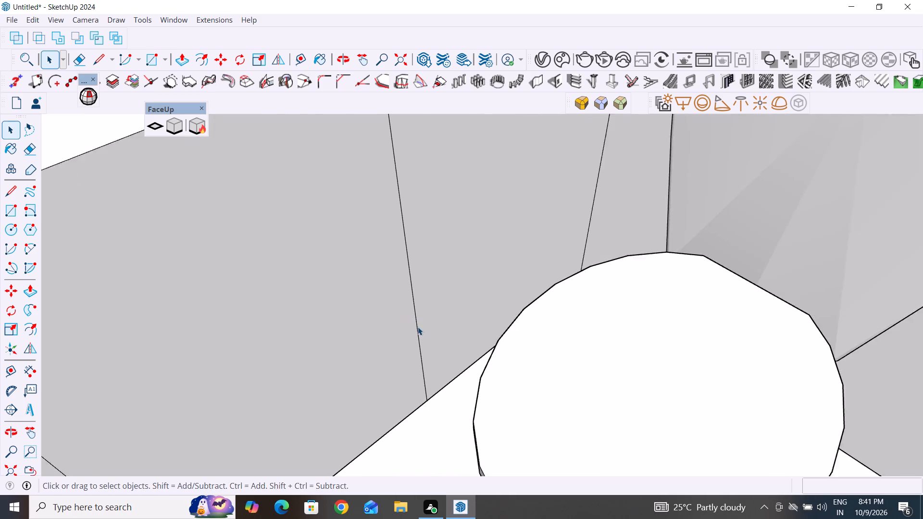
scroll(418, 327, "down", 1)
middle_click_drag(433, 345, 631, 378)
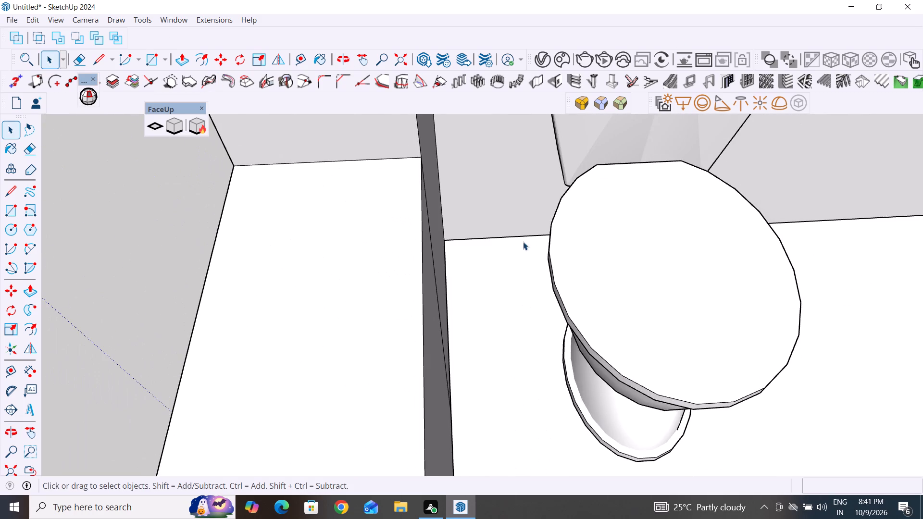
scroll(519, 236, "up", 5)
middle_click_drag(529, 270, 585, 310)
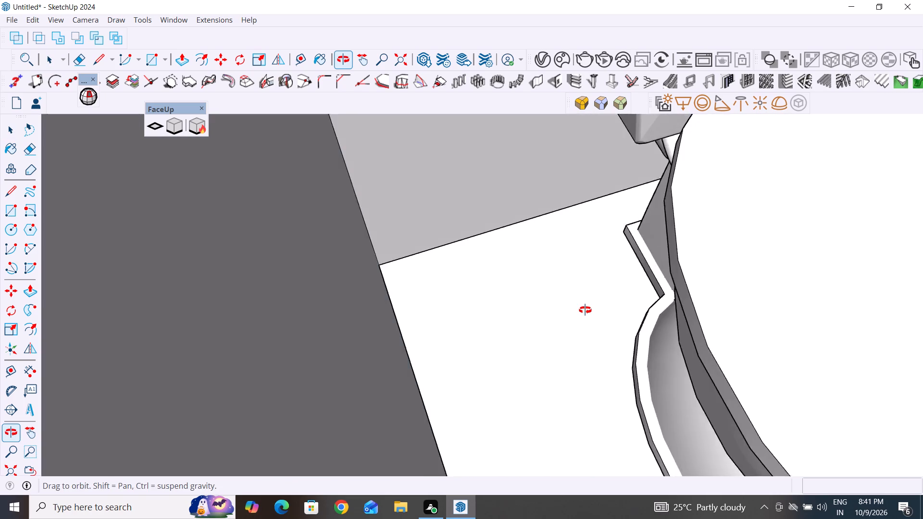
middle_click_drag(585, 310, 596, 323)
scroll(639, 276, "down", 3)
scroll(388, 352, "down", 3)
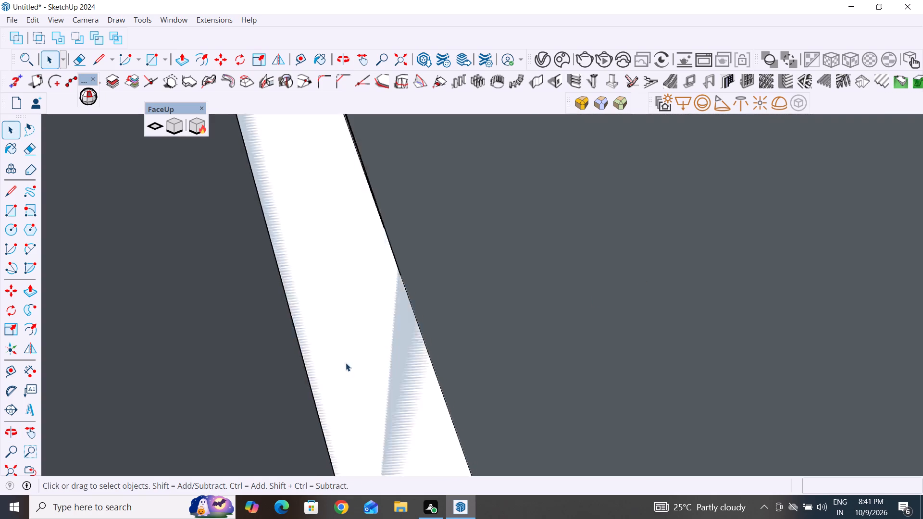
scroll(346, 363, "down", 7)
scroll(574, 279, "down", 17)
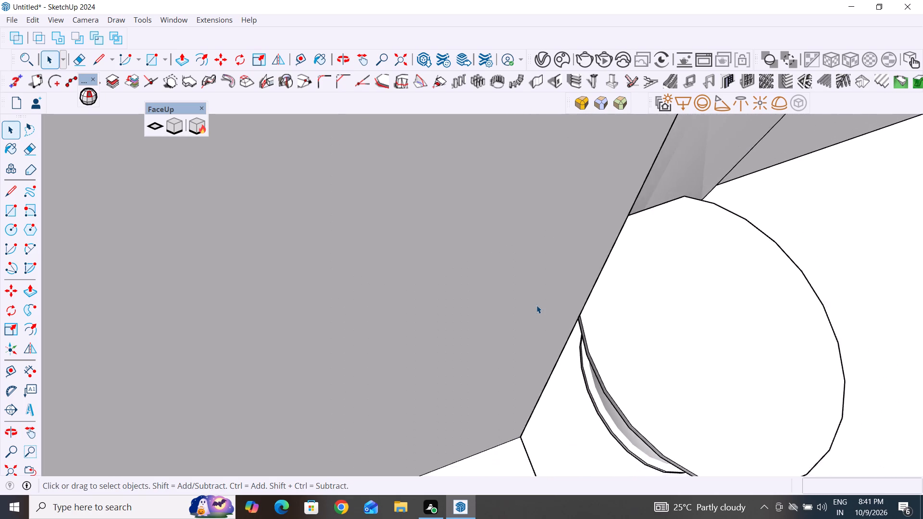
scroll(536, 305, "down", 20)
scroll(536, 305, "down", 2)
scroll(354, 381, "down", 8)
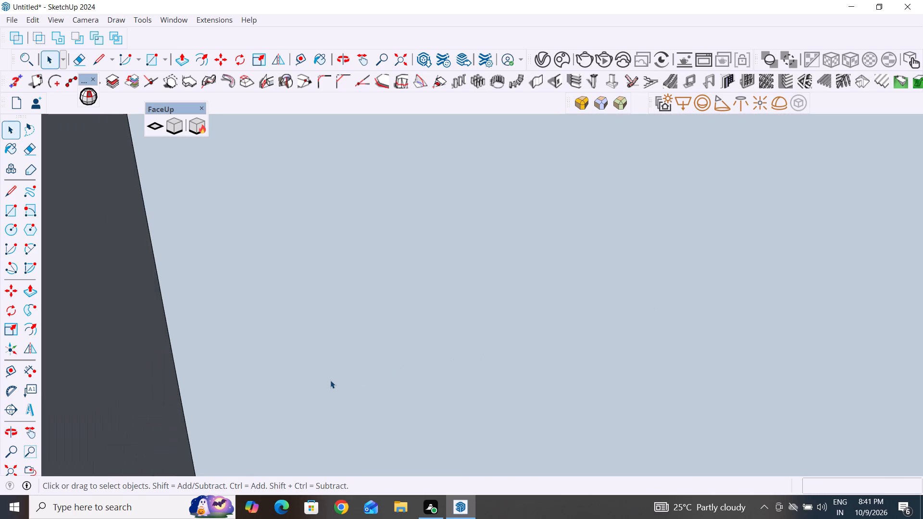
scroll(330, 380, "down", 20)
scroll(330, 380, "down", 20)
scroll(330, 380, "down", 2)
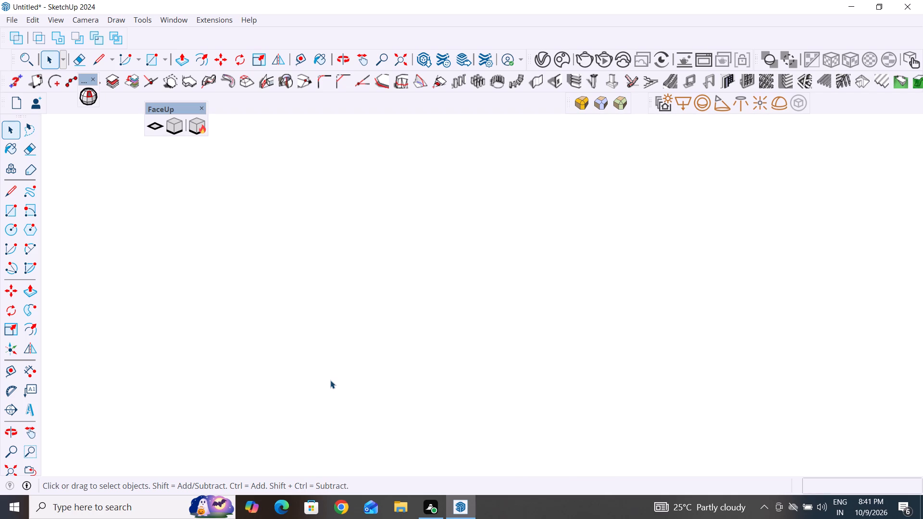
scroll(330, 380, "down", 12)
scroll(330, 380, "down", 17)
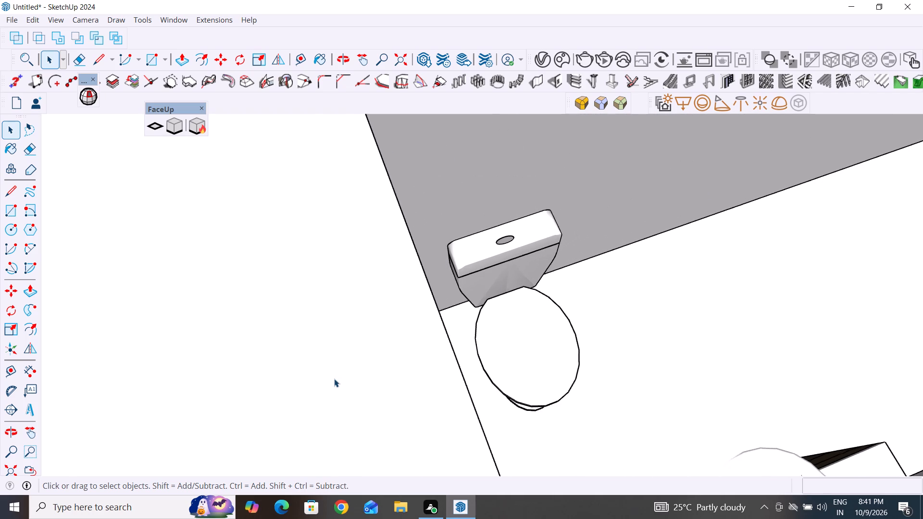
scroll(334, 379, "down", 3)
middle_click_drag(586, 364, 249, 248)
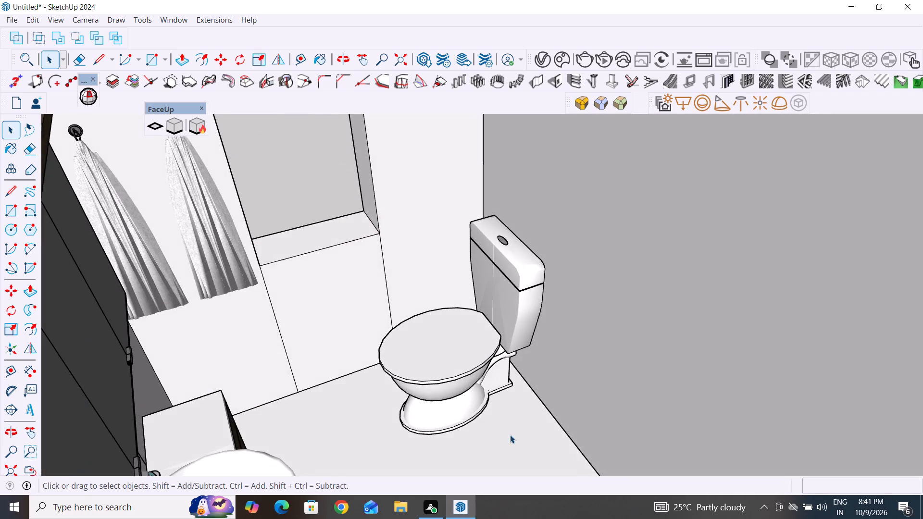
Move the toilet across the floor to close the gap between its cistern and the partition wall behind it.
scroll(511, 435, "up", 3)
middle_click_drag(489, 425, 384, 383)
scroll(447, 405, "up", 1)
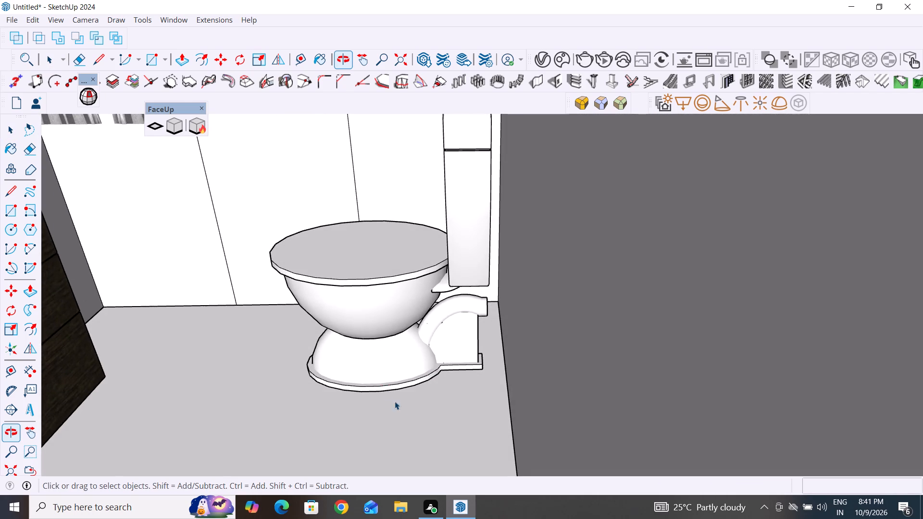
scroll(408, 420, "down", 3)
left_click(461, 366)
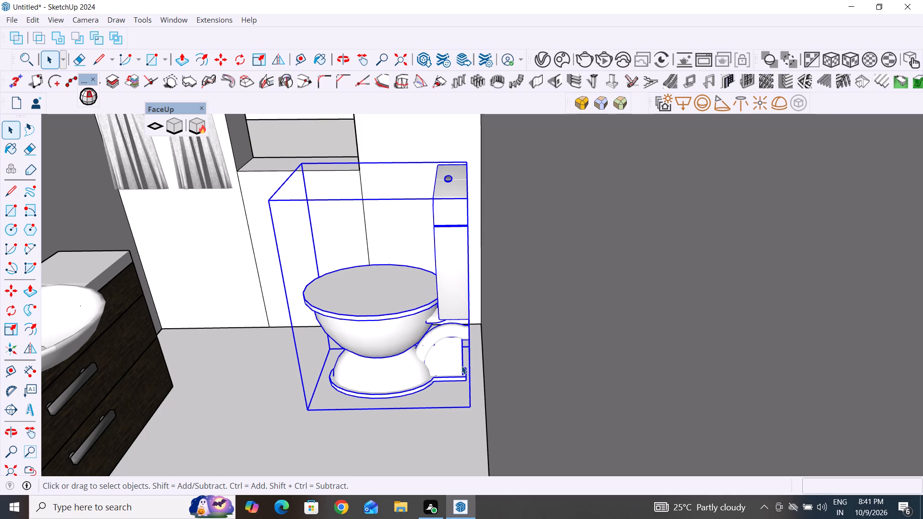
key("m")
left_click(472, 404)
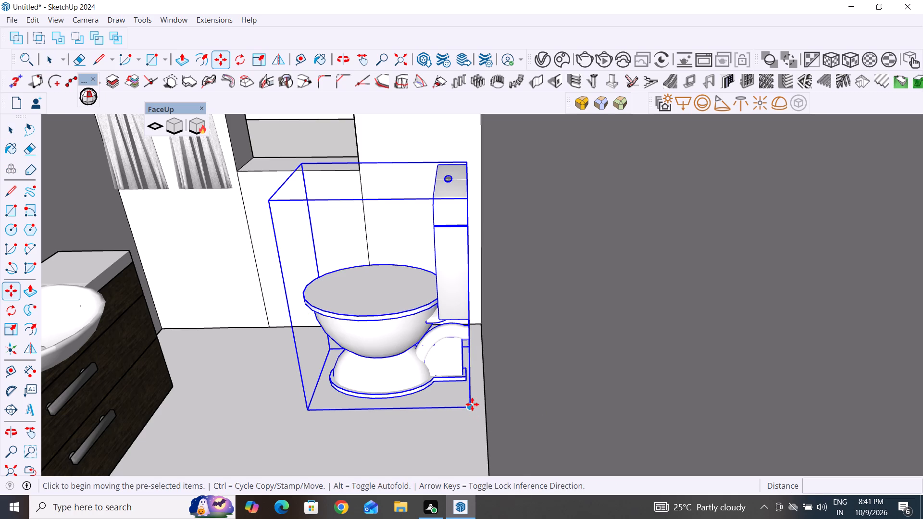
left_click(486, 408)
scroll(500, 437, "down", 5)
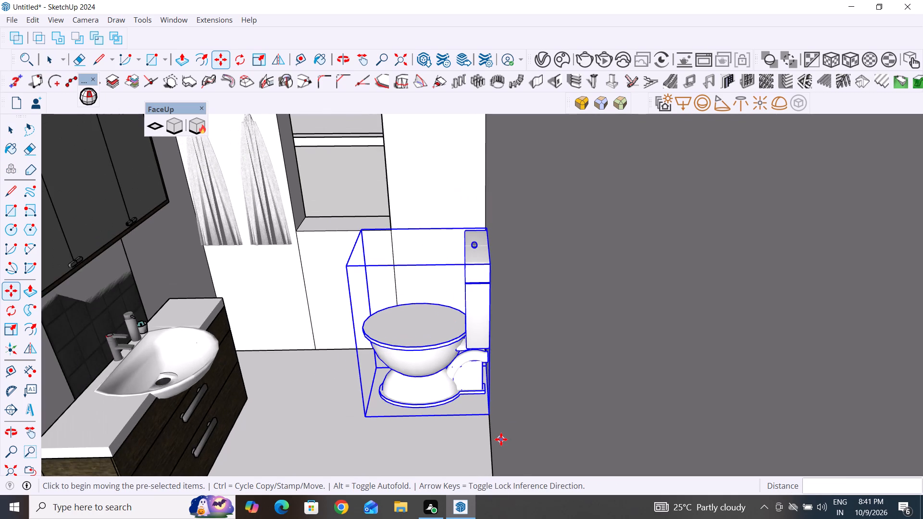
scroll(501, 439, "down", 8)
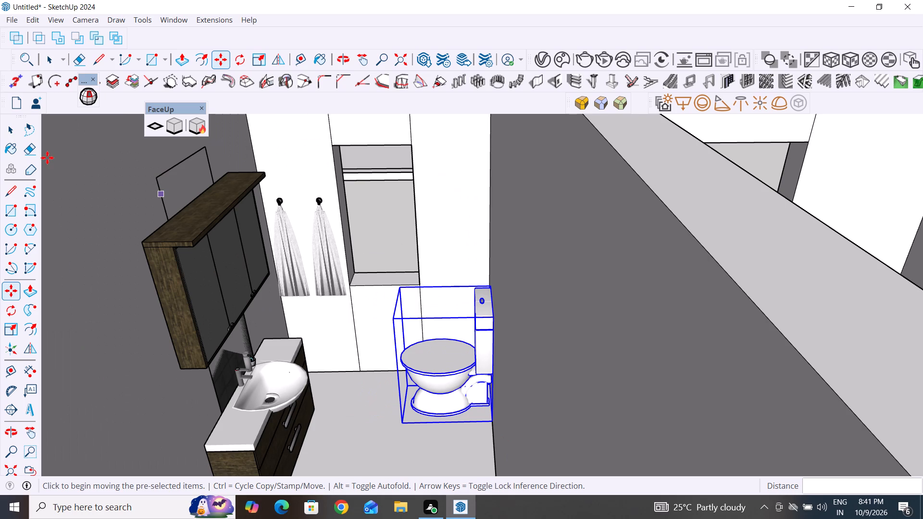
left_click(13, 125)
Move the washbasin unit with its wall cabinet about 2' 8 9/16" along the partition wall, away from the hanging towels.
scroll(266, 341, "down", 4)
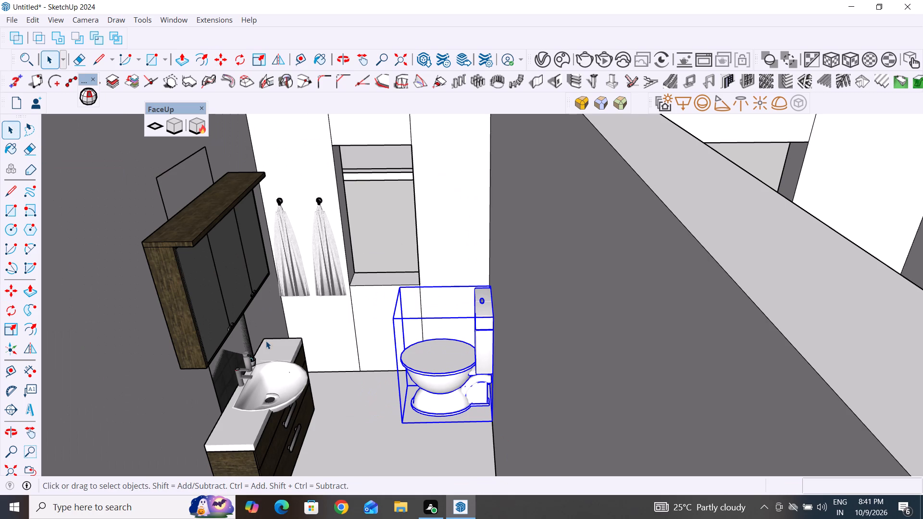
middle_click_drag(325, 355, 370, 393)
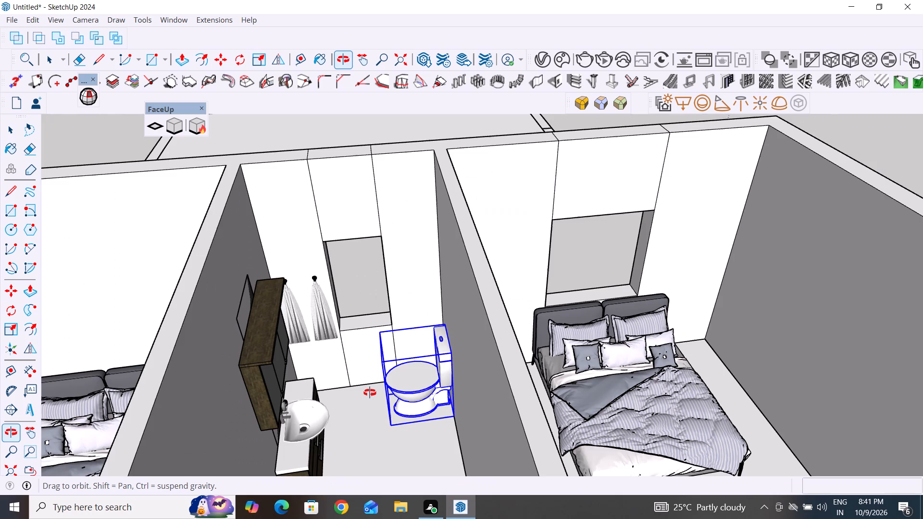
middle_click_drag(370, 393, 360, 394)
scroll(202, 359, "up", 3)
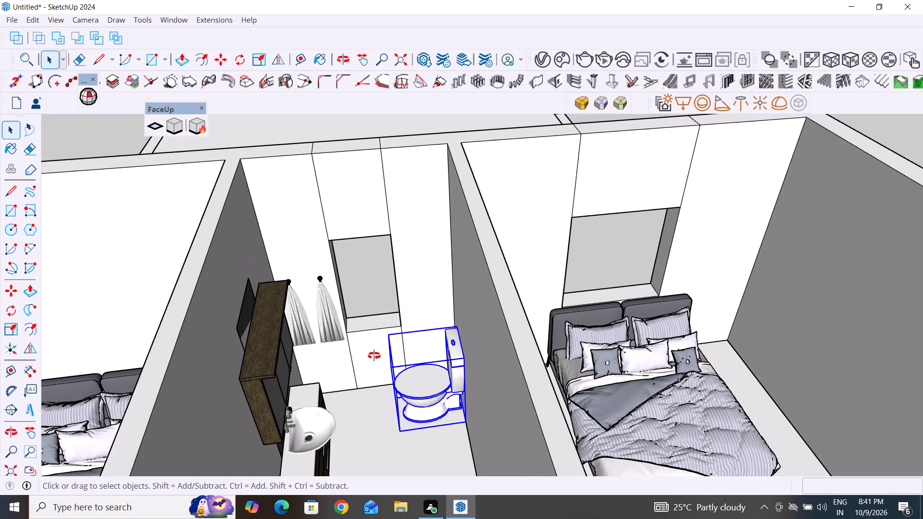
middle_click_drag(358, 403, 374, 356)
middle_click_drag(374, 356, 387, 369)
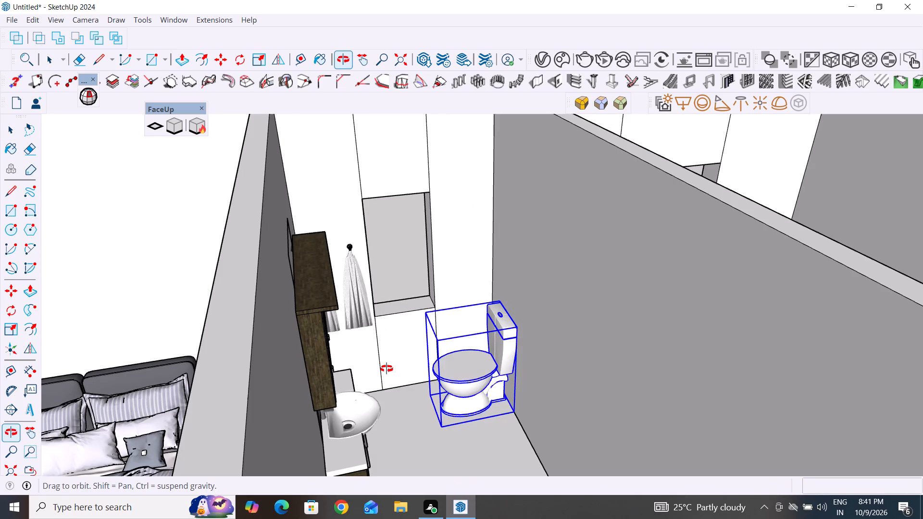
scroll(439, 330, "down", 1)
middle_click_drag(427, 354, 293, 411)
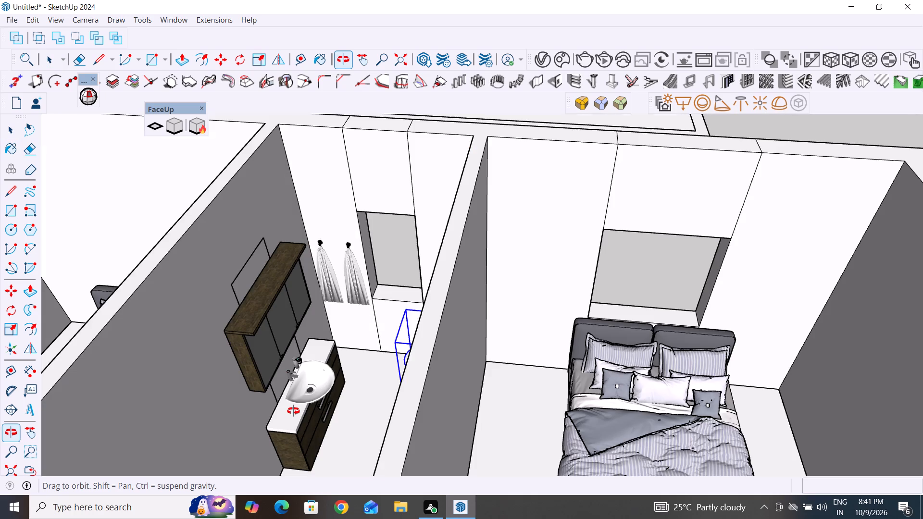
middle_click_drag(293, 411, 311, 409)
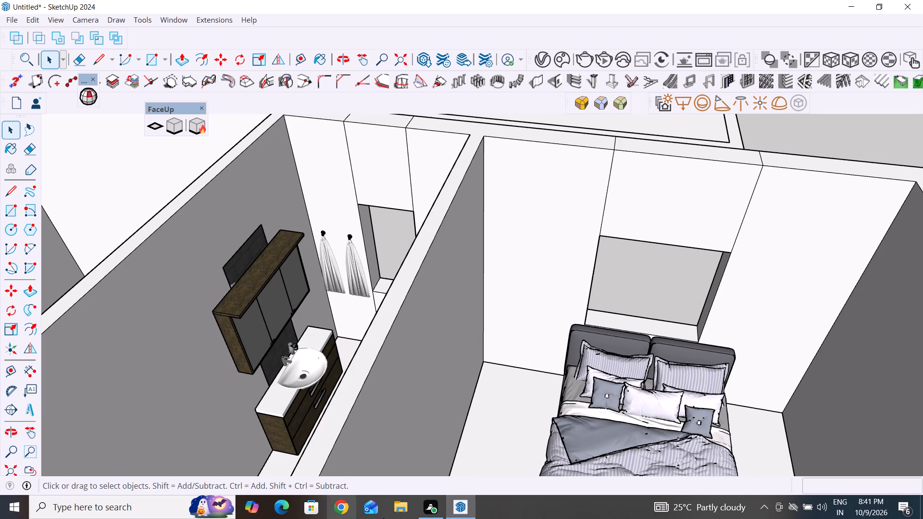
left_click(231, 316)
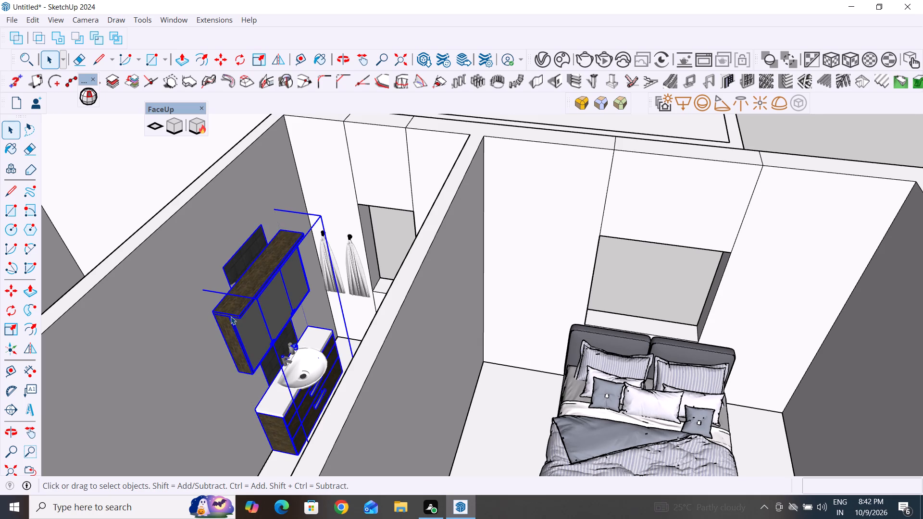
key("m")
left_click(210, 311)
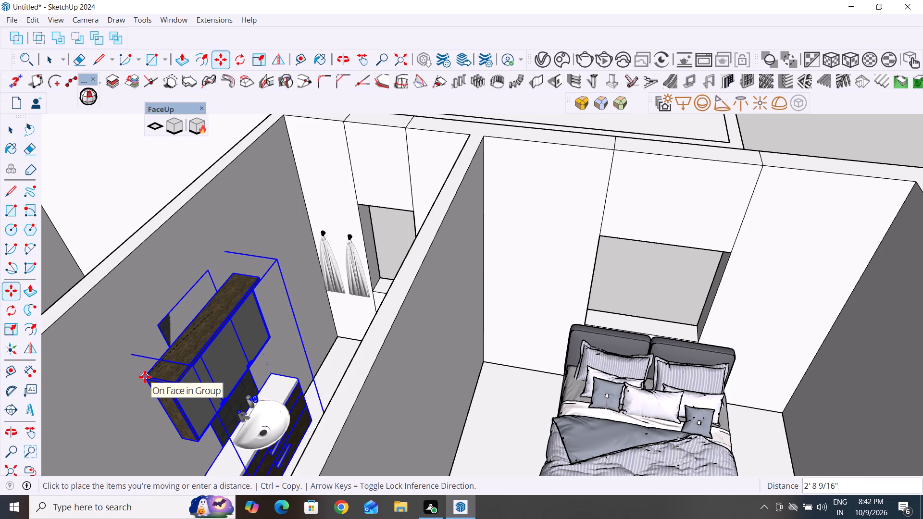
left_click(145, 377)
scroll(296, 342, "down", 5)
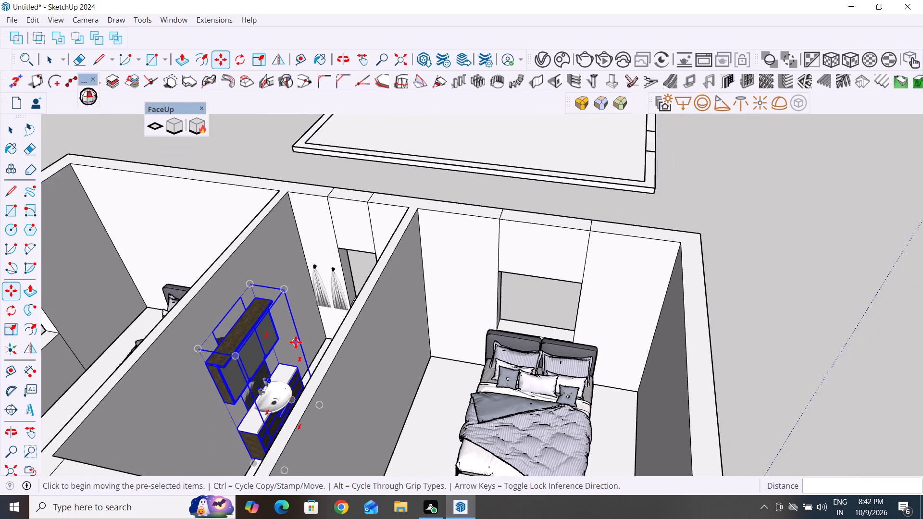
middle_click_drag(309, 347, 394, 336)
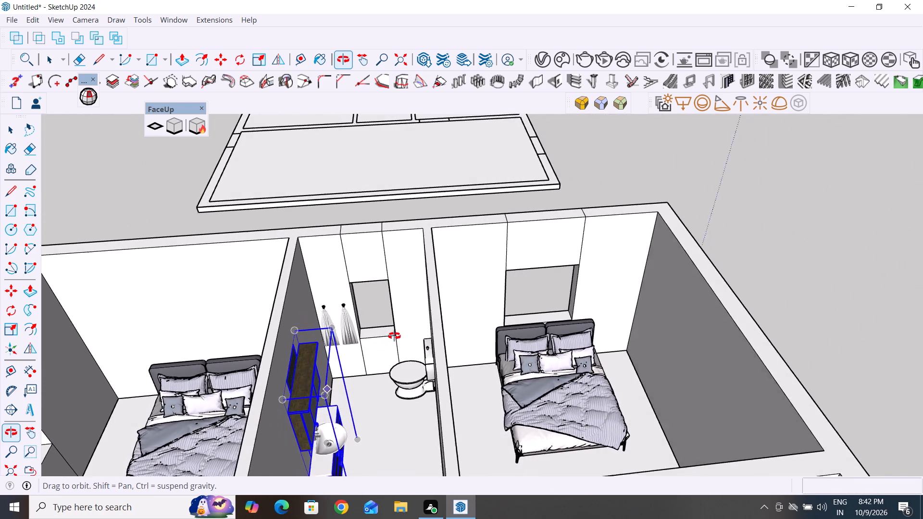
middle_click_drag(394, 336, 352, 333)
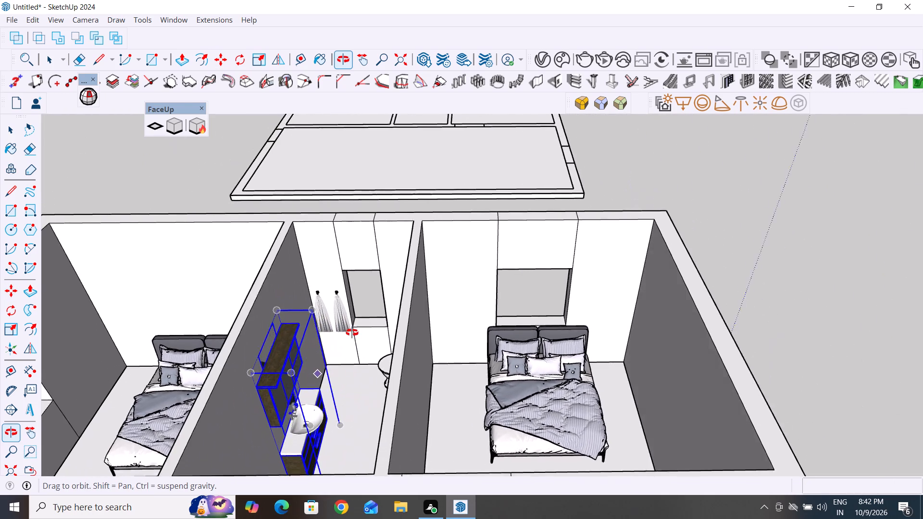
middle_click_drag(352, 333, 366, 340)
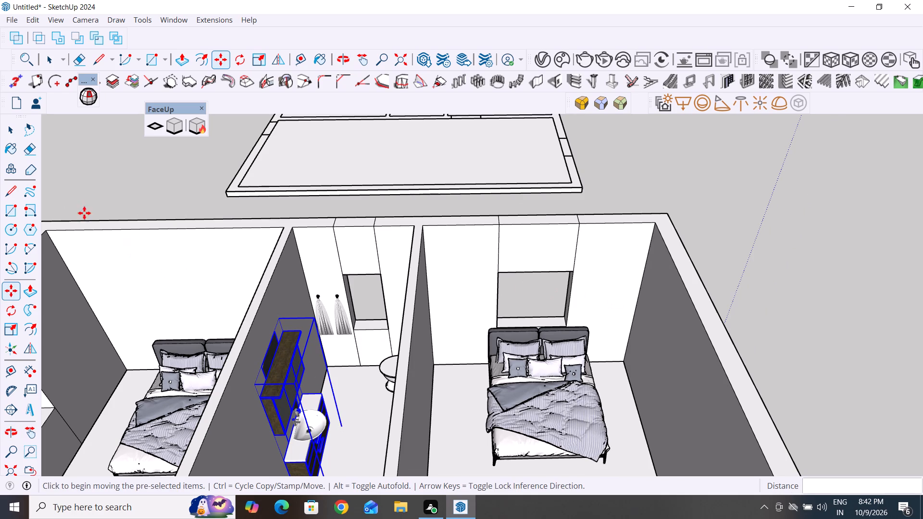
left_click(12, 134)
left_click(153, 174)
Move the toilet about 6 5/8" along its partition wall, away from the window wall.
scroll(400, 306, "down", 2)
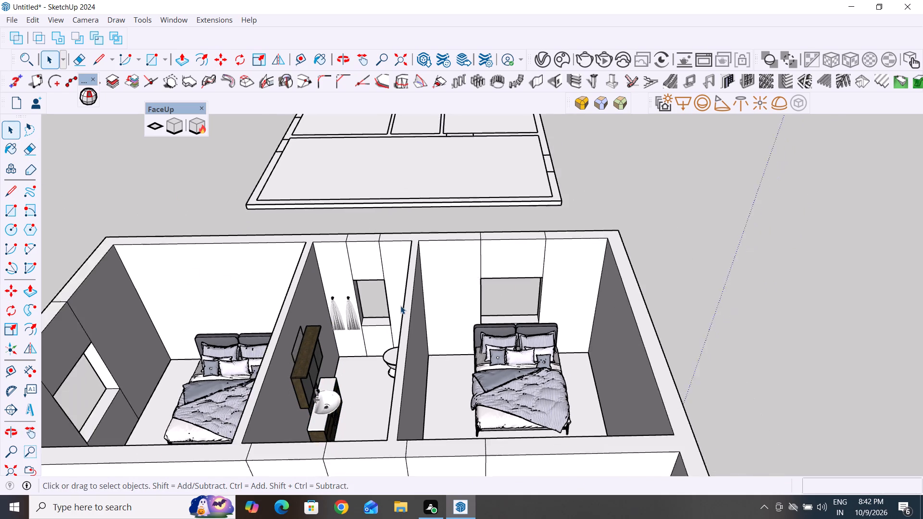
scroll(400, 306, "down", 1)
scroll(349, 371, "up", 3)
middle_click_drag(375, 364, 453, 351)
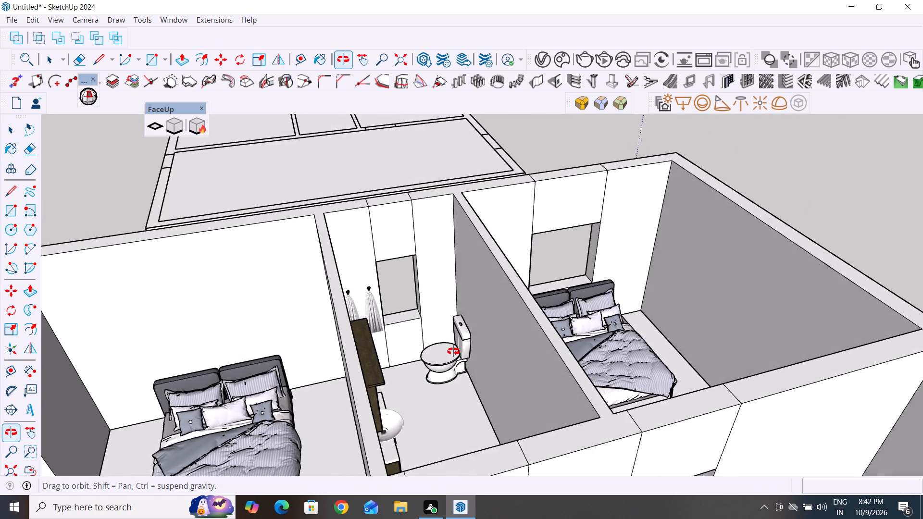
middle_click_drag(453, 351, 459, 385)
scroll(459, 385, "up", 3)
left_click(457, 381)
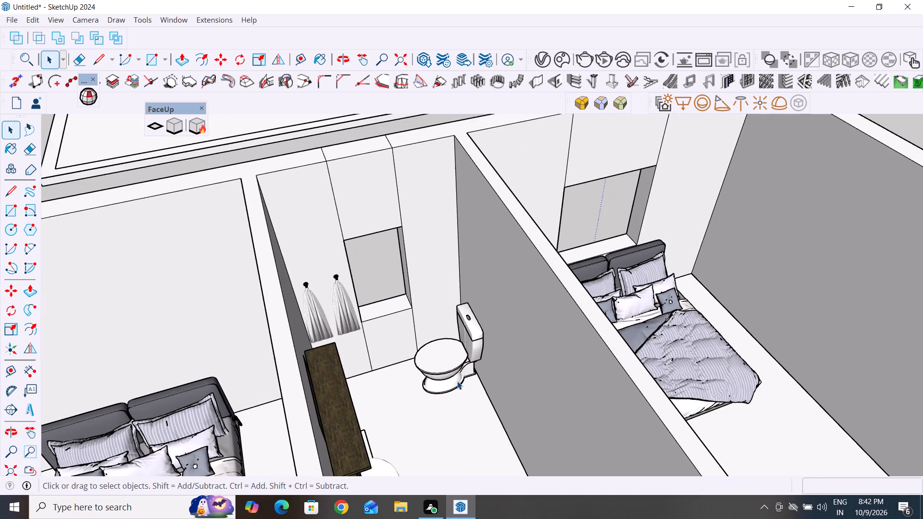
key("m")
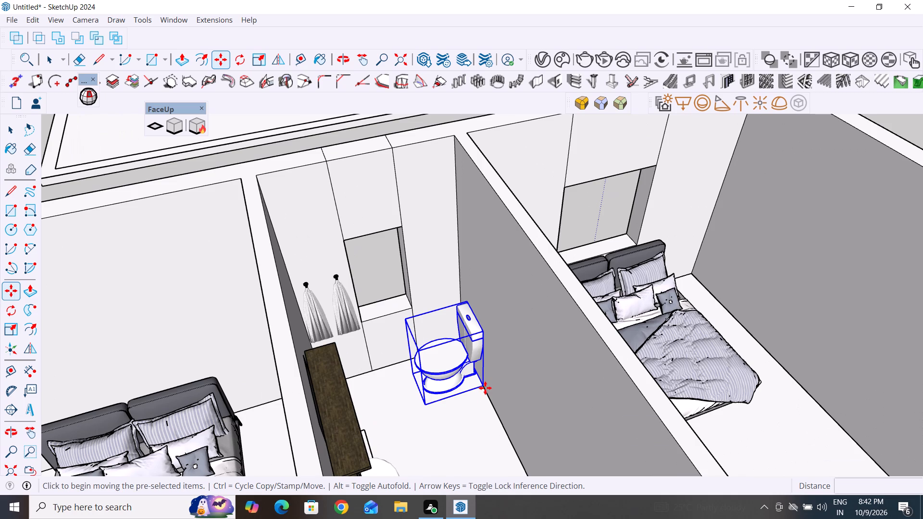
left_click(485, 388)
left_click(490, 399)
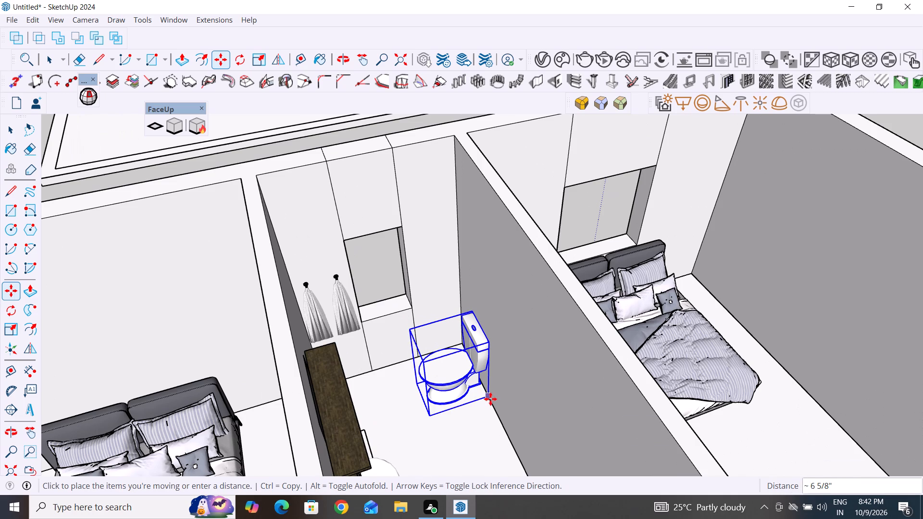
left_click(14, 129)
scroll(301, 316, "down", 2)
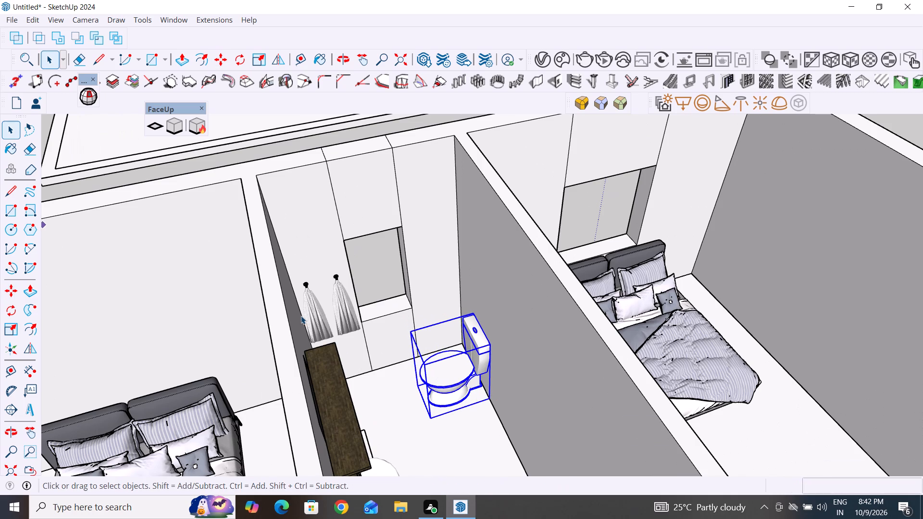
scroll(301, 316, "down", 7)
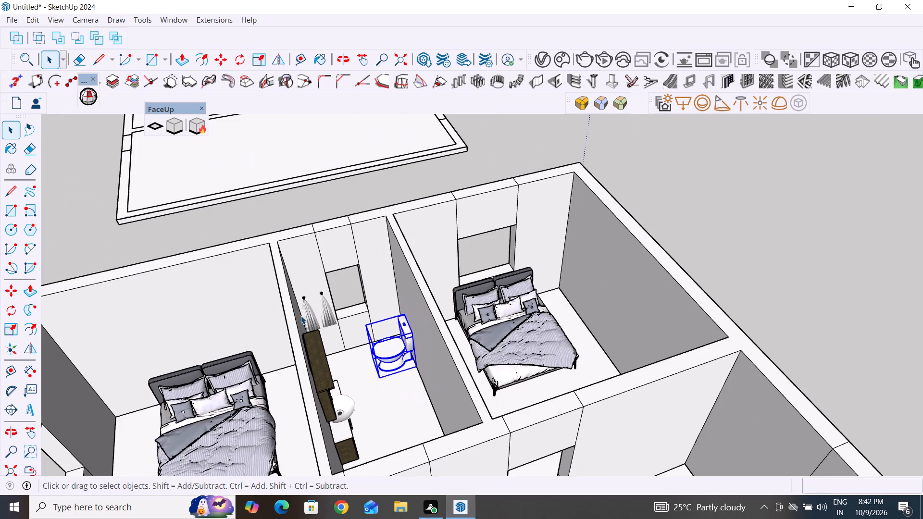
left_click(767, 226)
Examine the house from several sides and locate the bathroom cabinets and accessories still standing outside it.
scroll(224, 320, "down", 4)
scroll(747, 290, "down", 1)
middle_click_drag(748, 308, 547, 325)
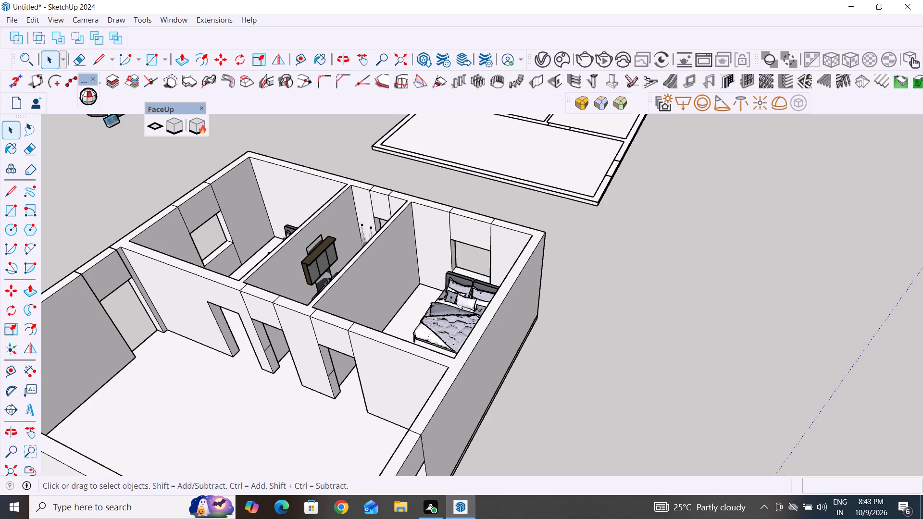
scroll(654, 384, "down", 4)
middle_click_drag(708, 366, 603, 450)
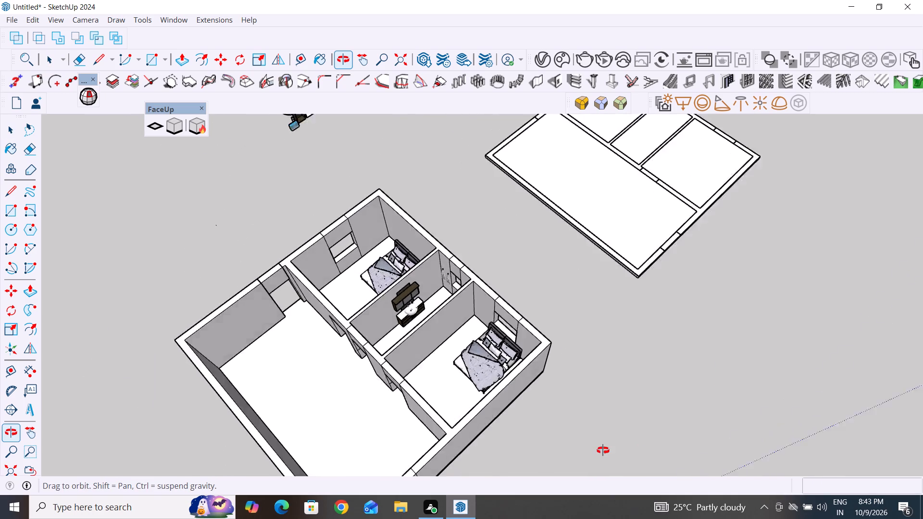
middle_click_drag(603, 450, 803, 385)
scroll(194, 229, "up", 5)
middle_click_drag(176, 298, 193, 302)
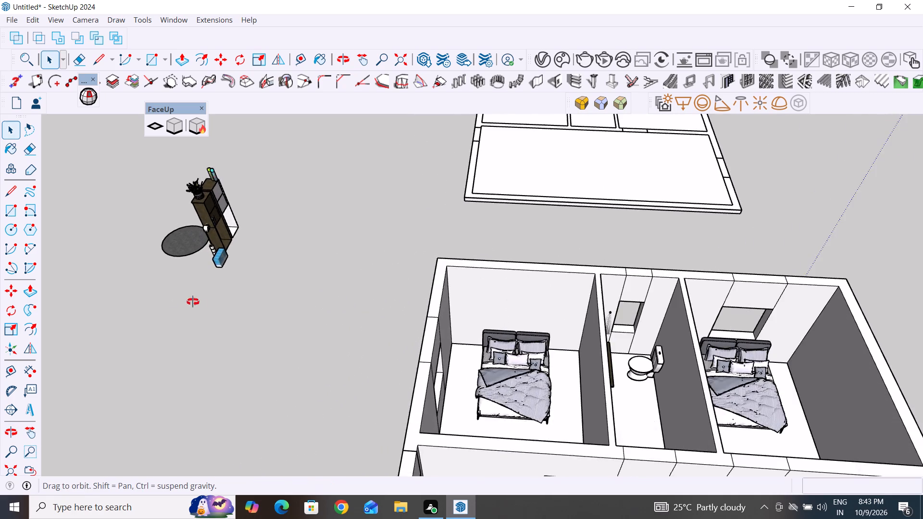
middle_click_drag(193, 302, 523, 203)
scroll(399, 324, "up", 2)
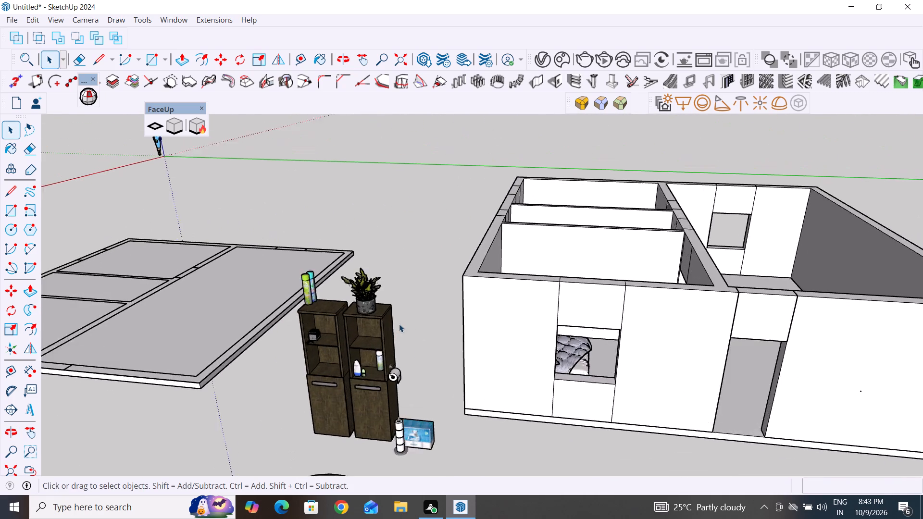
scroll(399, 324, "up", 1)
scroll(494, 261, "down", 4)
middle_click_drag(439, 334, 474, 311)
scroll(420, 322, "down", 2)
middle_click_drag(437, 352, 389, 391)
Move the toilet-roll stand and the Lambi paper box together from beside the outdoor cabinets into the narrow bathroom near the toilet.
scroll(435, 377, "up", 5)
middle_click_drag(467, 393, 496, 389)
scroll(483, 390, "up", 2)
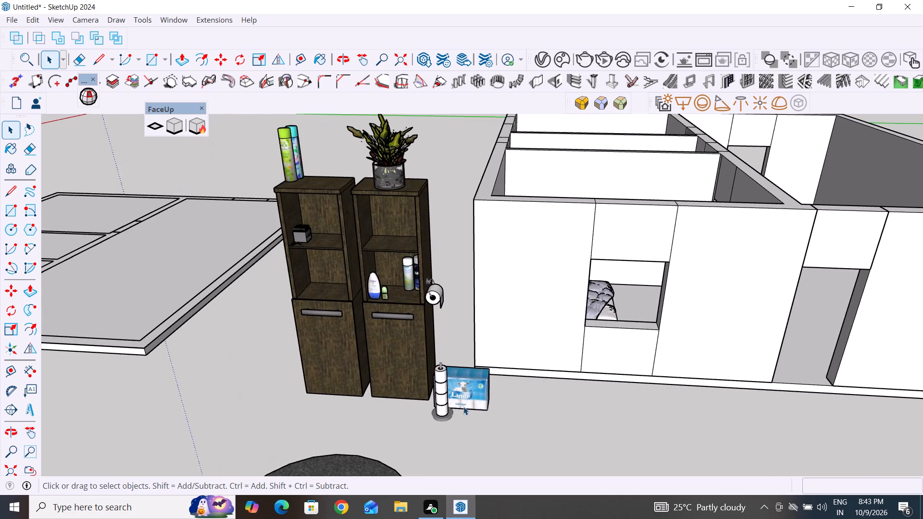
middle_click_drag(458, 422, 477, 428)
scroll(477, 413, "up", 4)
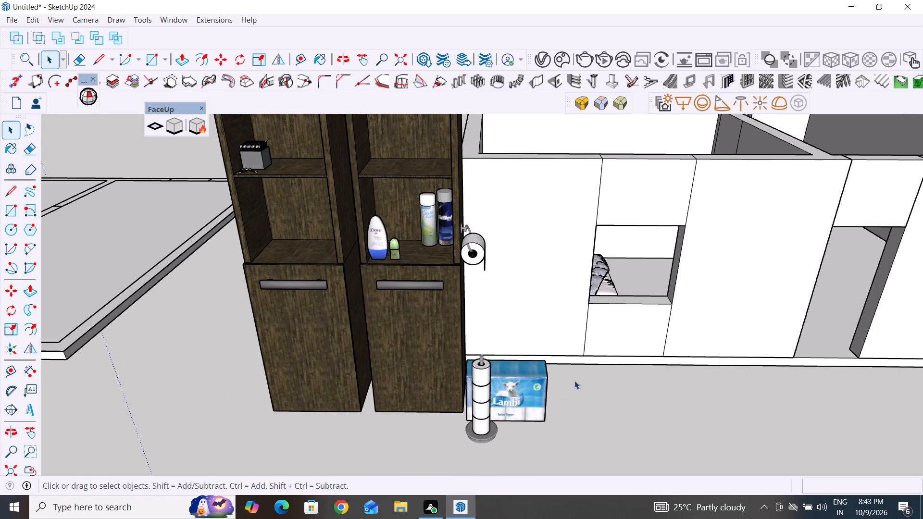
left_click_drag(575, 380, 477, 446)
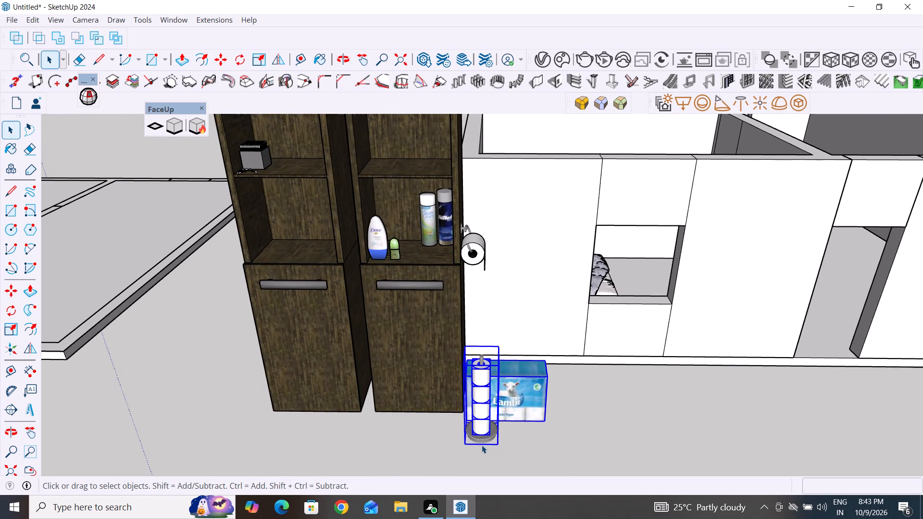
key("m")
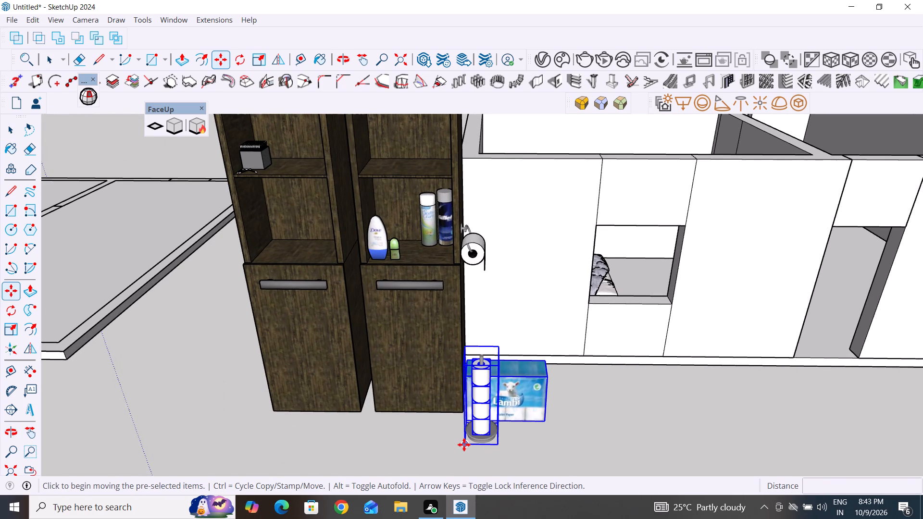
left_click(464, 445)
scroll(516, 437, "down", 5)
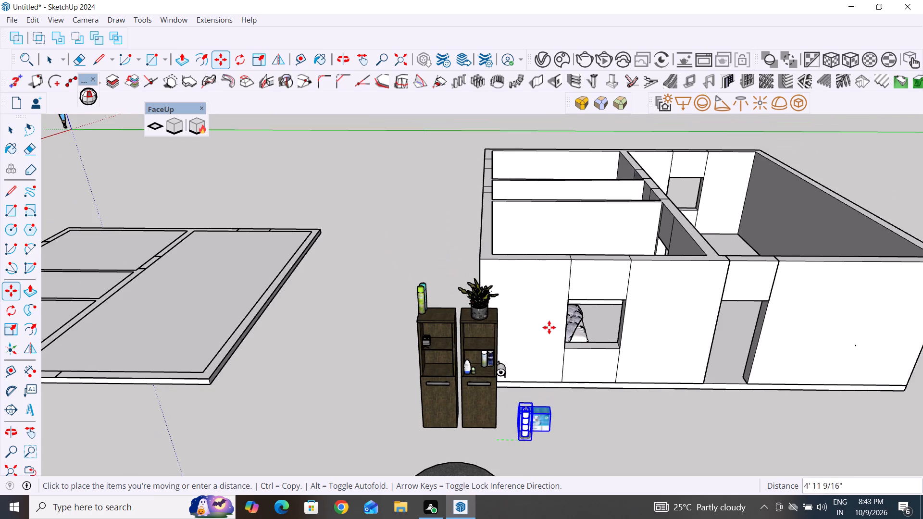
scroll(611, 239, "up", 3)
middle_click_drag(617, 251, 596, 387)
scroll(605, 300, "up", 1)
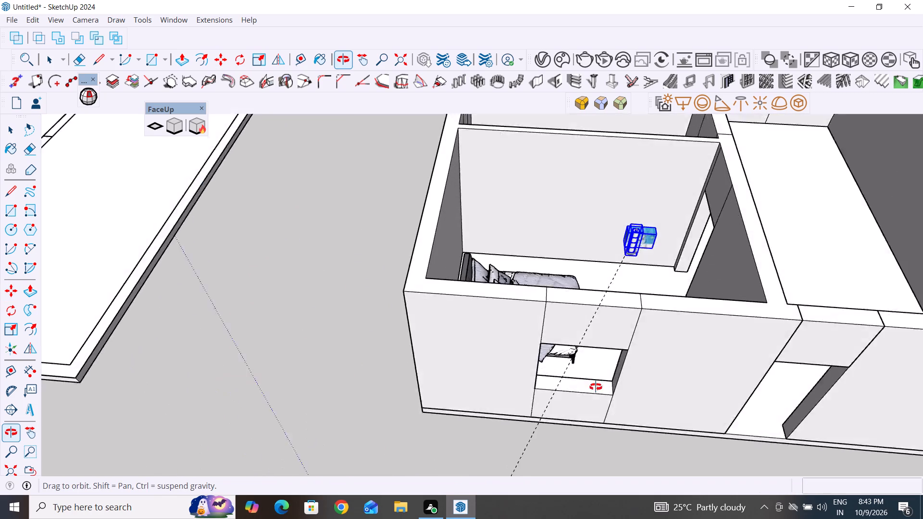
middle_click_drag(596, 387, 590, 417)
scroll(533, 367, "down", 7)
scroll(560, 261, "up", 1)
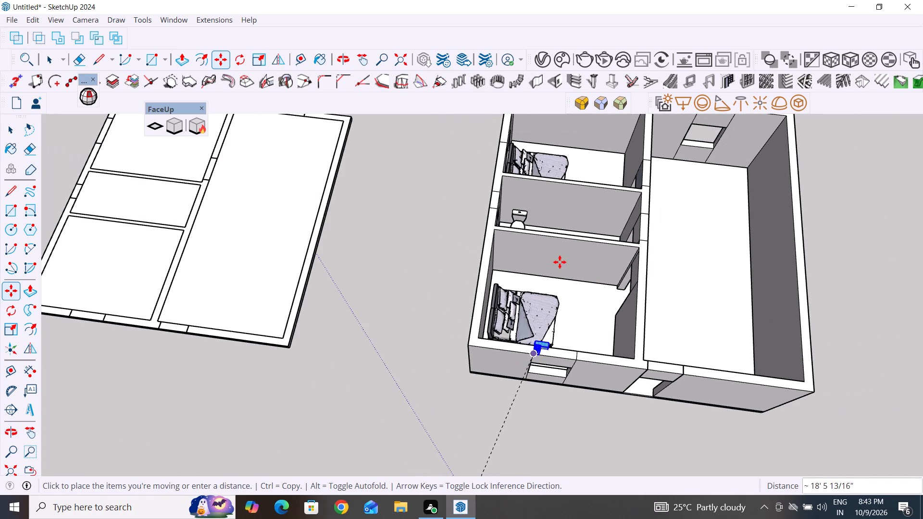
scroll(558, 240, "up", 5)
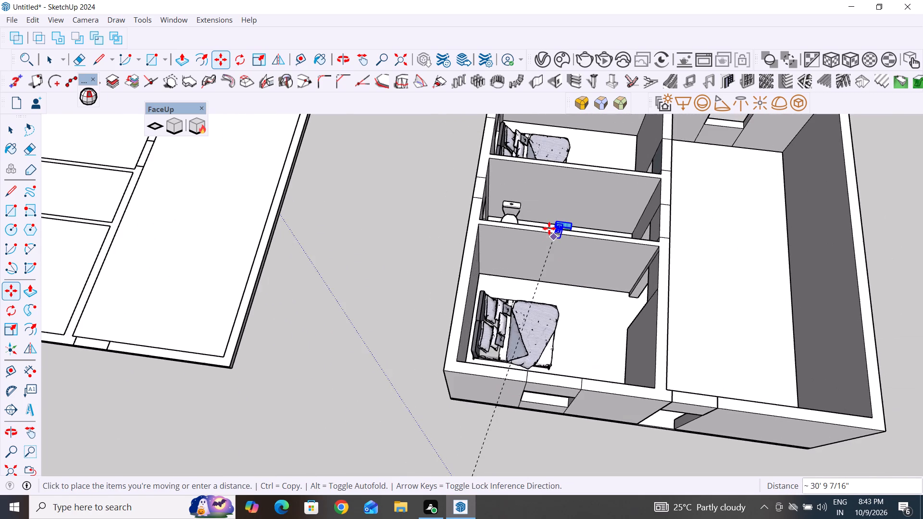
scroll(549, 228, "up", 10)
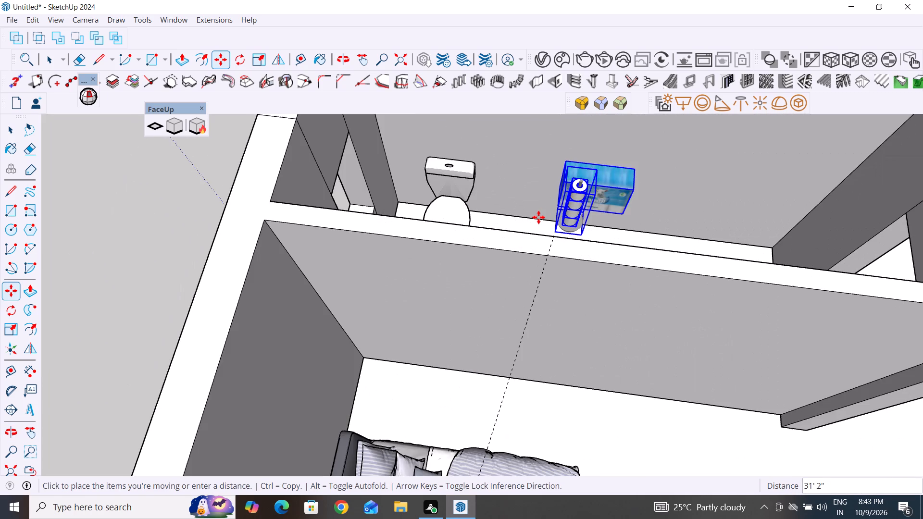
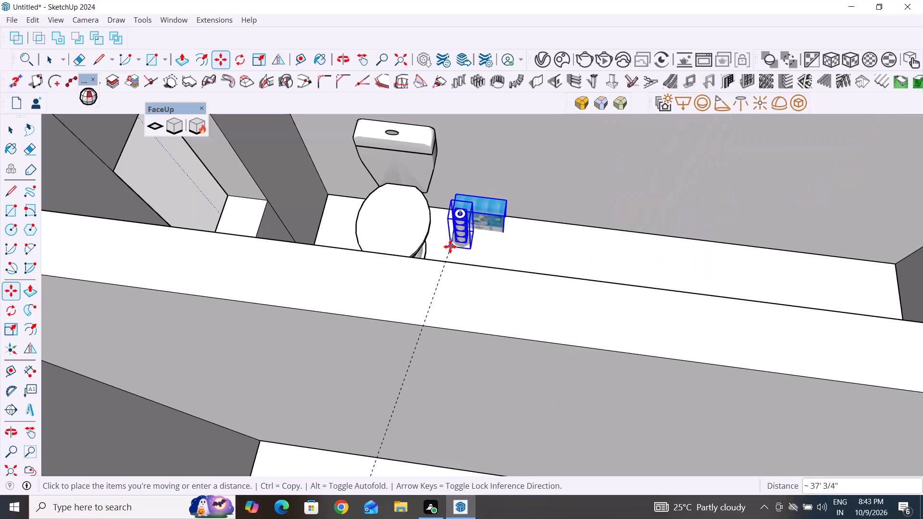
Place the toilet-roll stand and Lambi paper box on the bathroom floor beside the toilet, about 37' 11/16" from their original spot.
left_click(450, 247)
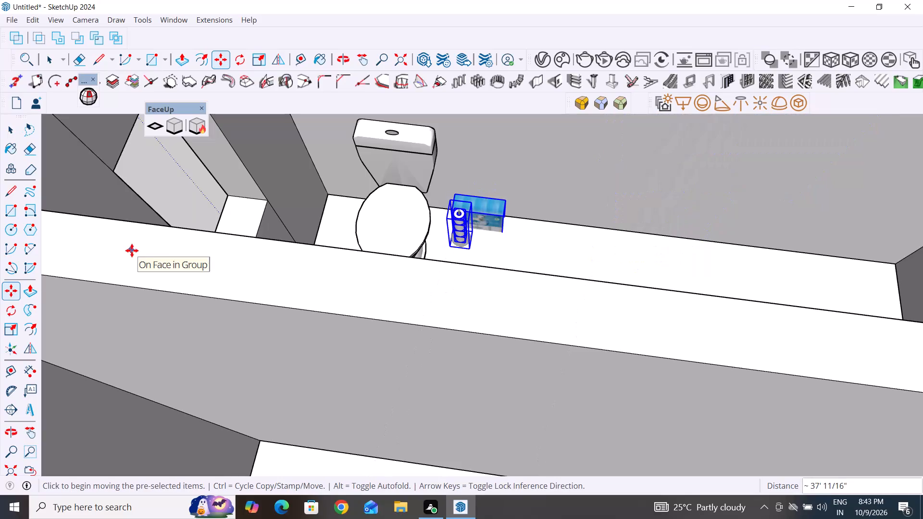
left_click(12, 131)
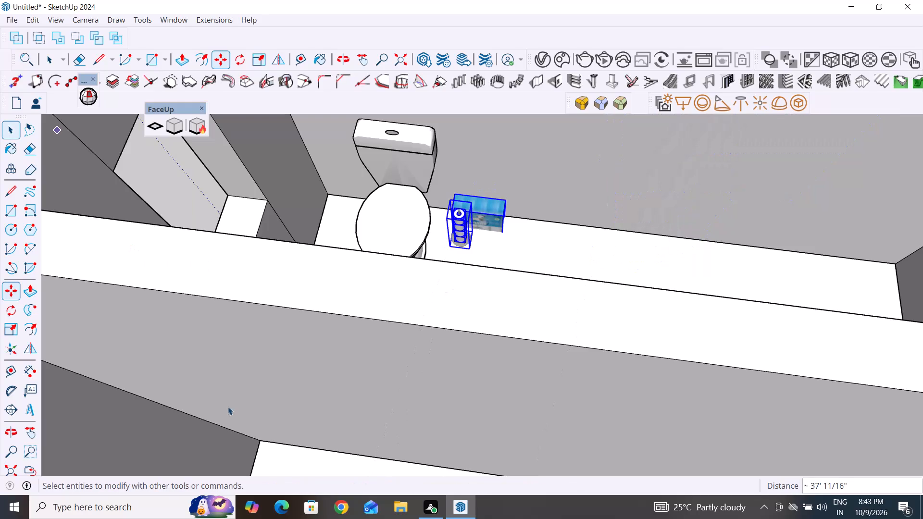
scroll(228, 407, "down", 5)
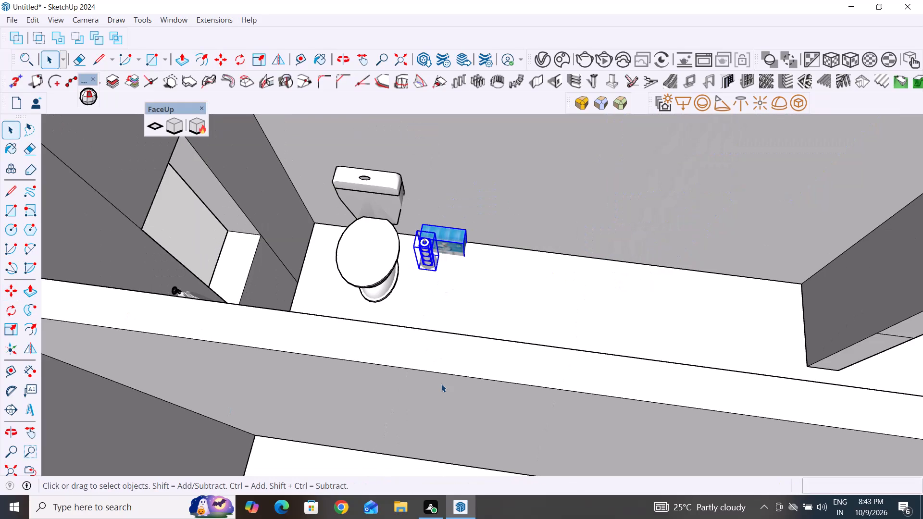
left_click(441, 384)
right_click(441, 384)
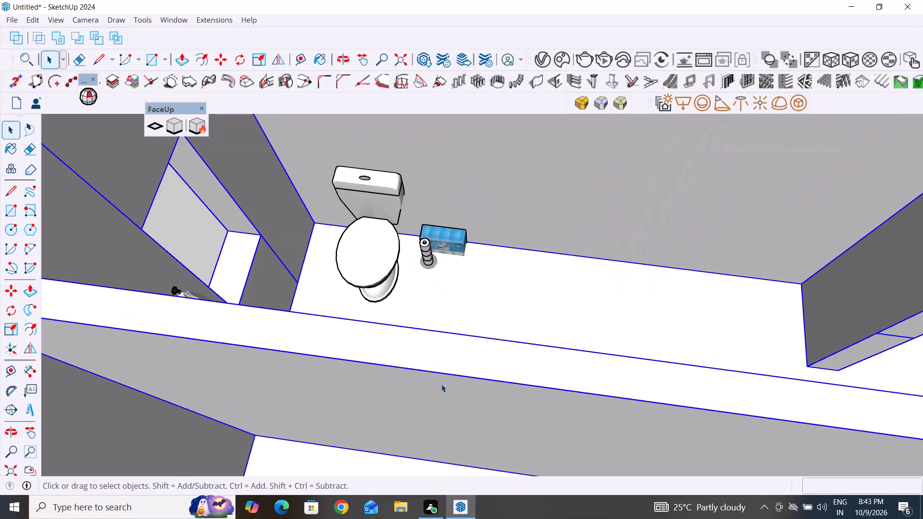
scroll(291, 336, "down", 5)
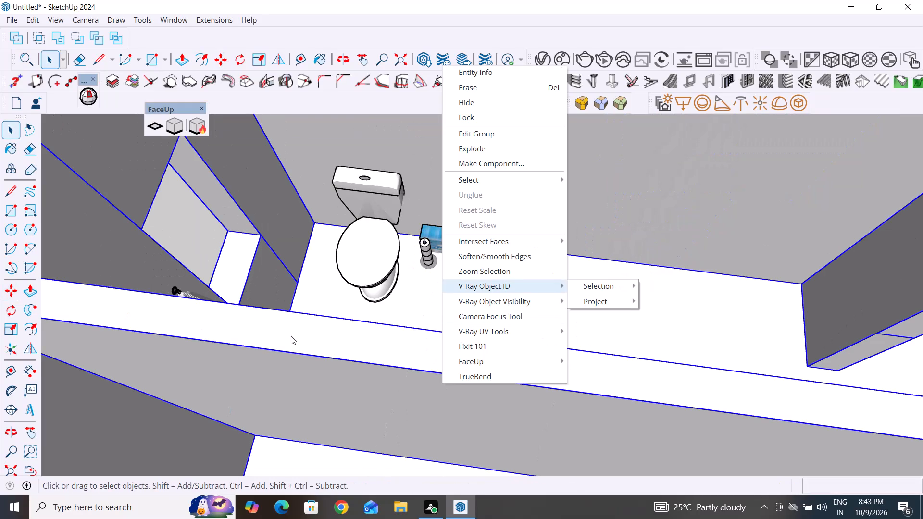
left_click(185, 223)
scroll(347, 316, "down", 4)
Raise the Lambi paper box 1/4" so that its base sits on the bathroom floor.
middle_click_drag(648, 334, 428, 321)
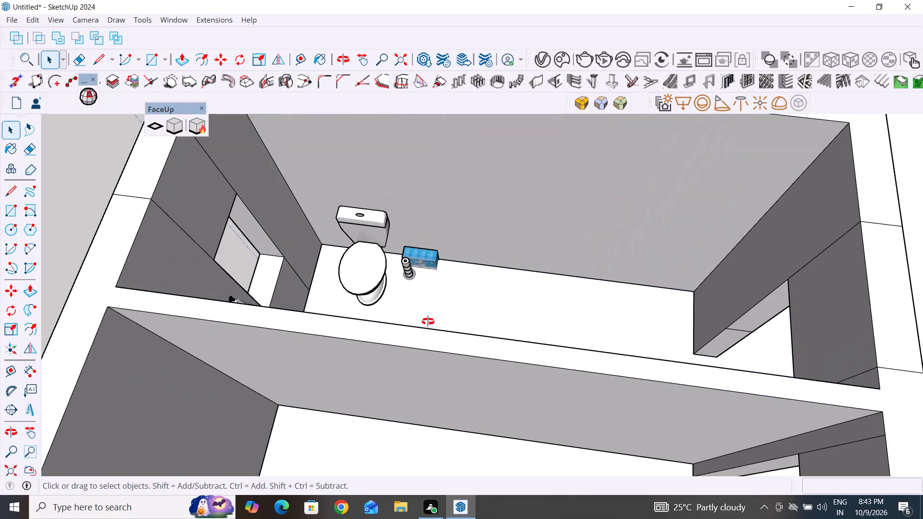
middle_click_drag(428, 321, 423, 294)
scroll(483, 235, "up", 5)
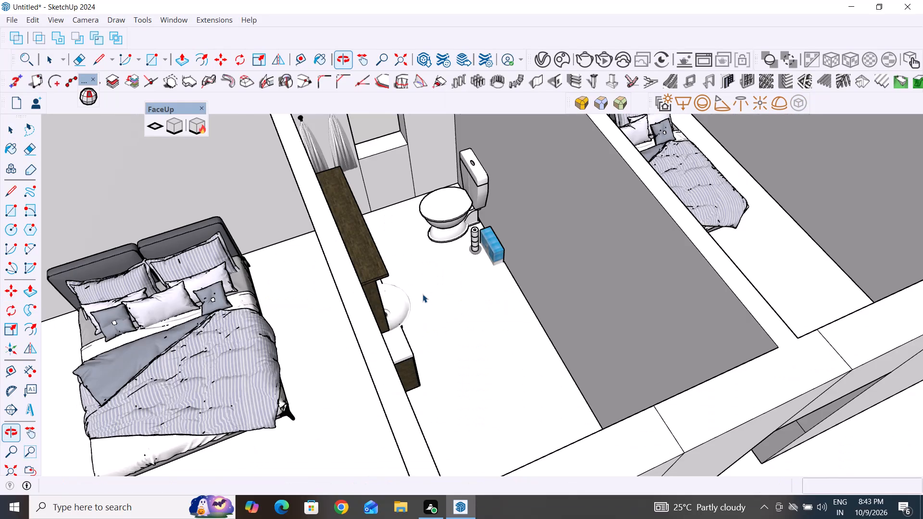
scroll(496, 278, "up", 13)
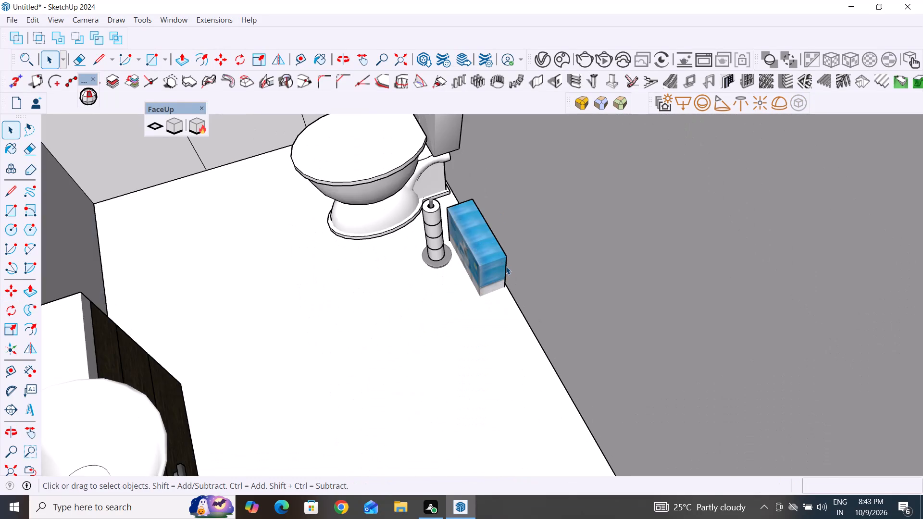
middle_click_drag(535, 282, 589, 289)
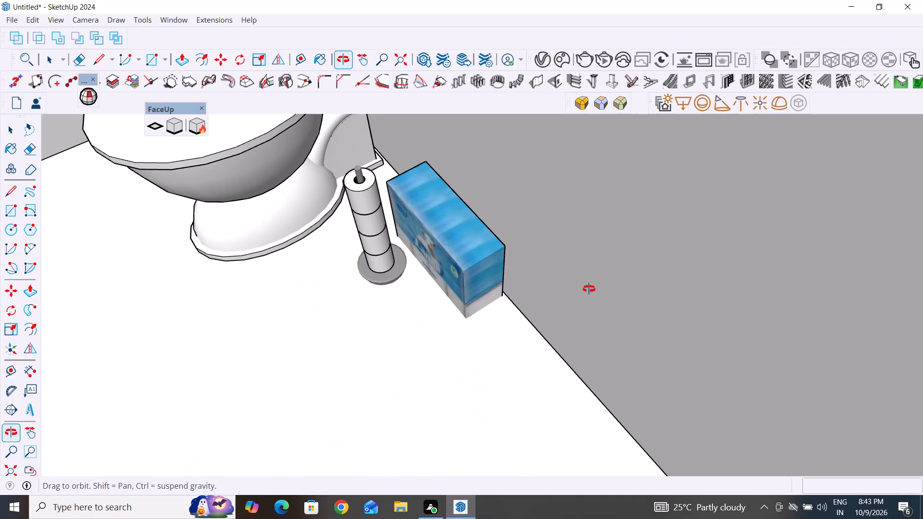
middle_click_drag(589, 289, 621, 139)
left_click(468, 278)
key("m")
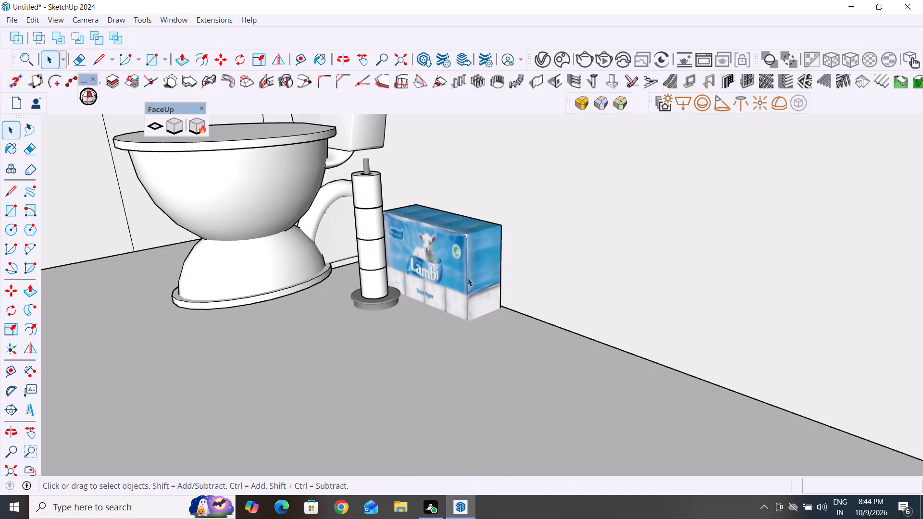
left_click(470, 320)
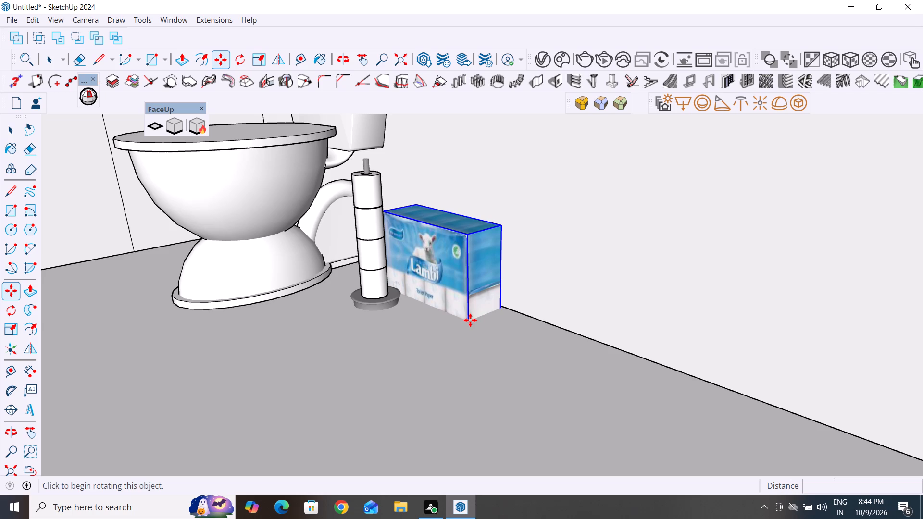
left_click(472, 318)
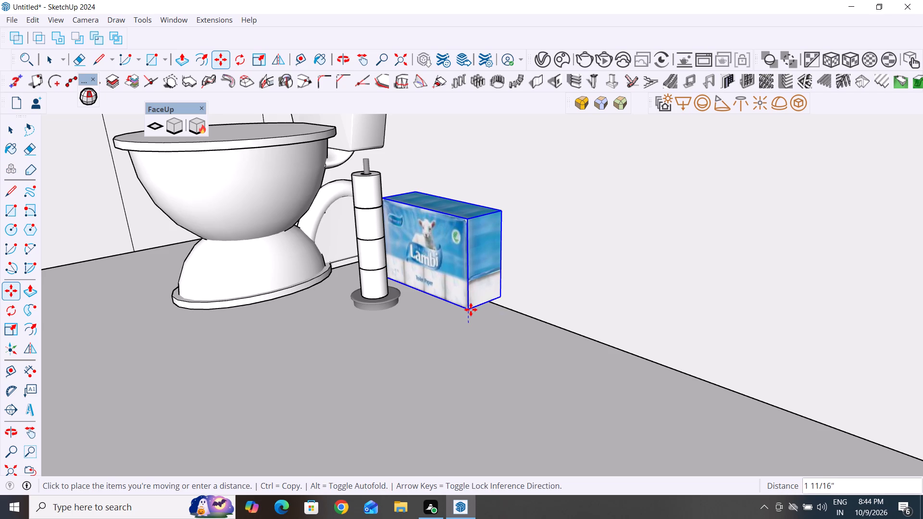
left_click(9, 136)
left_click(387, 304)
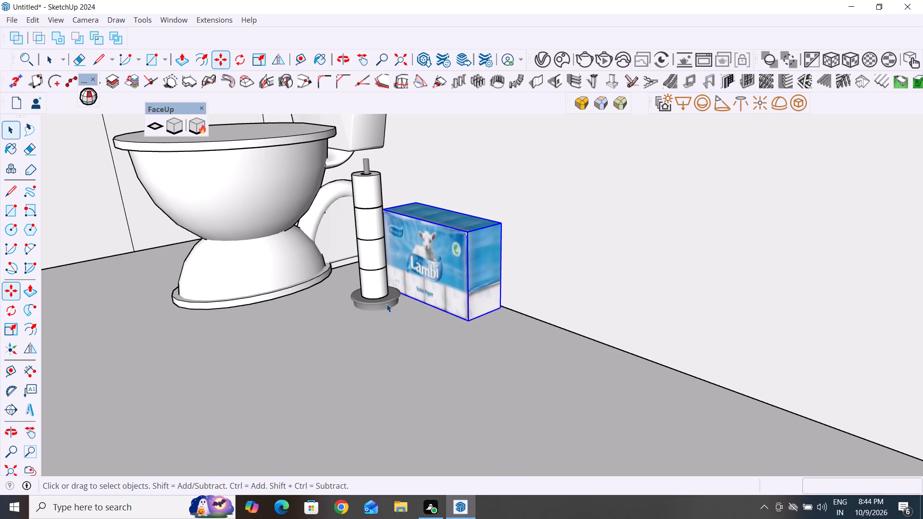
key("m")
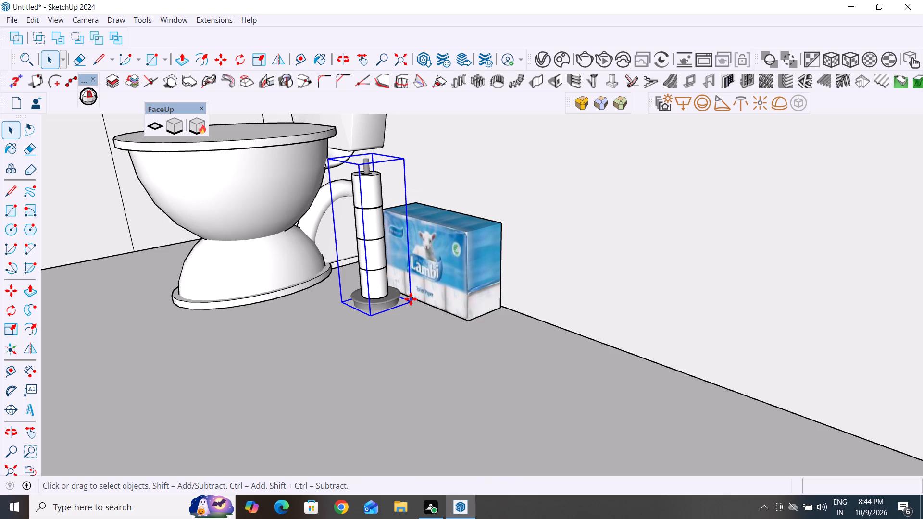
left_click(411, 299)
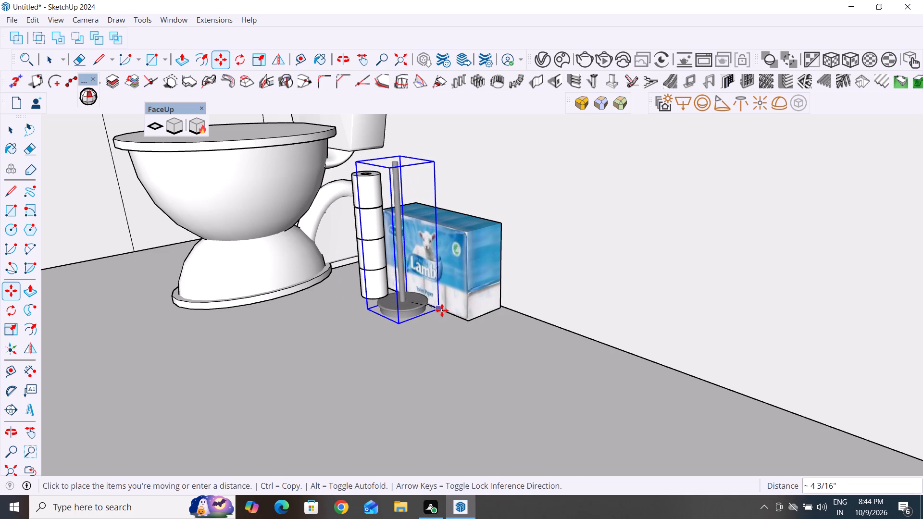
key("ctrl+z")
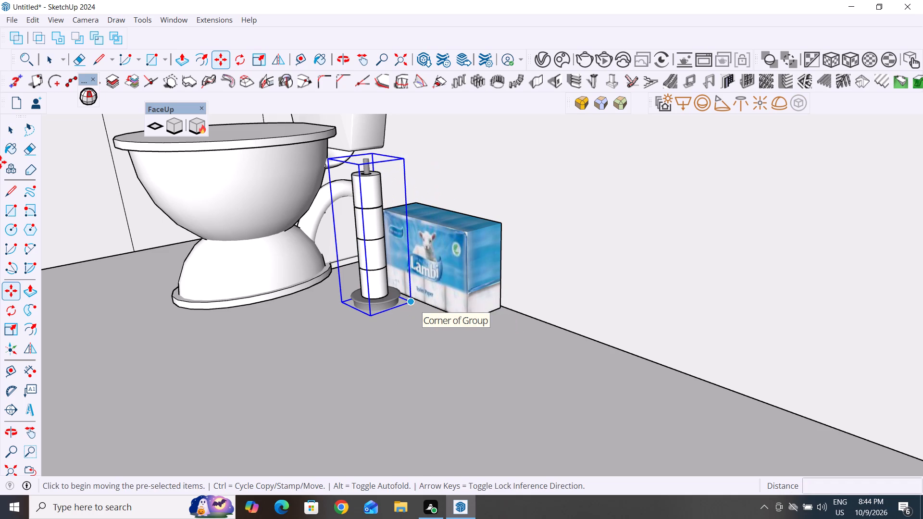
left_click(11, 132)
Bring the entire model back into view.
scroll(448, 326, "down", 3)
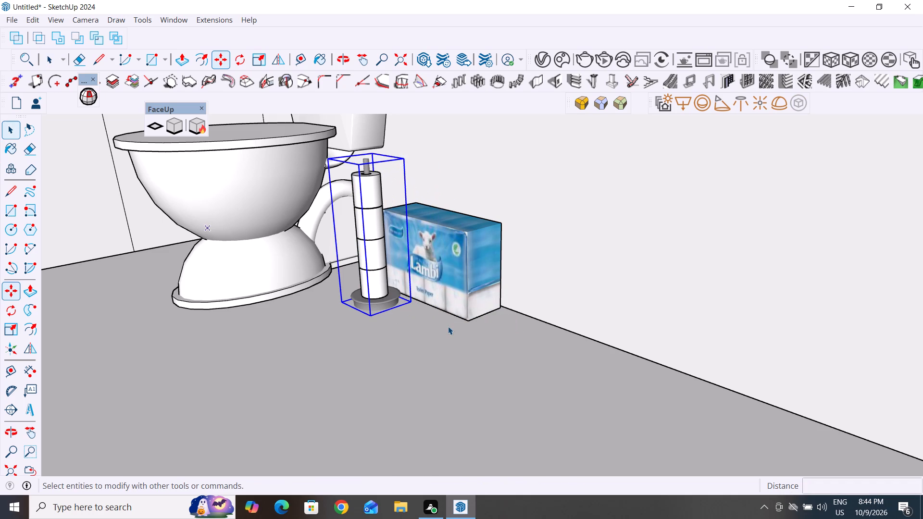
scroll(448, 326, "down", 5)
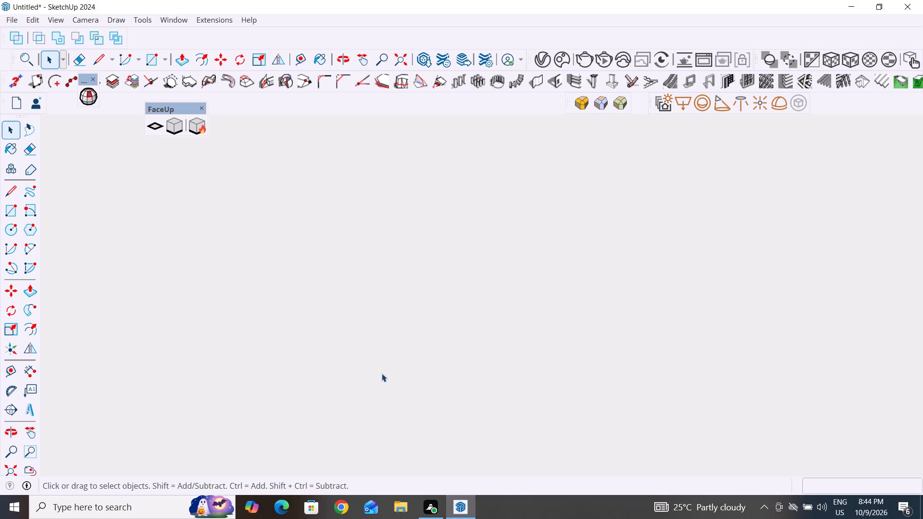
scroll(346, 402, "down", 18)
left_click(405, 58)
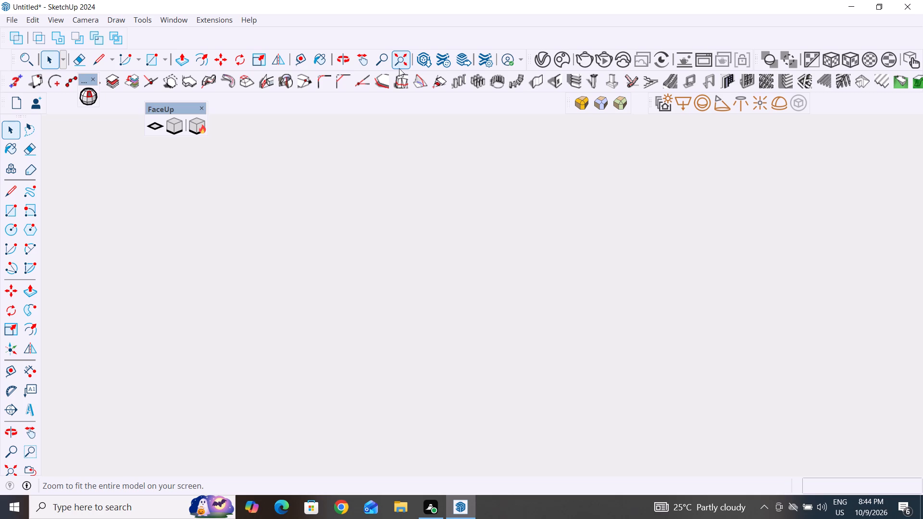
left_click(404, 59)
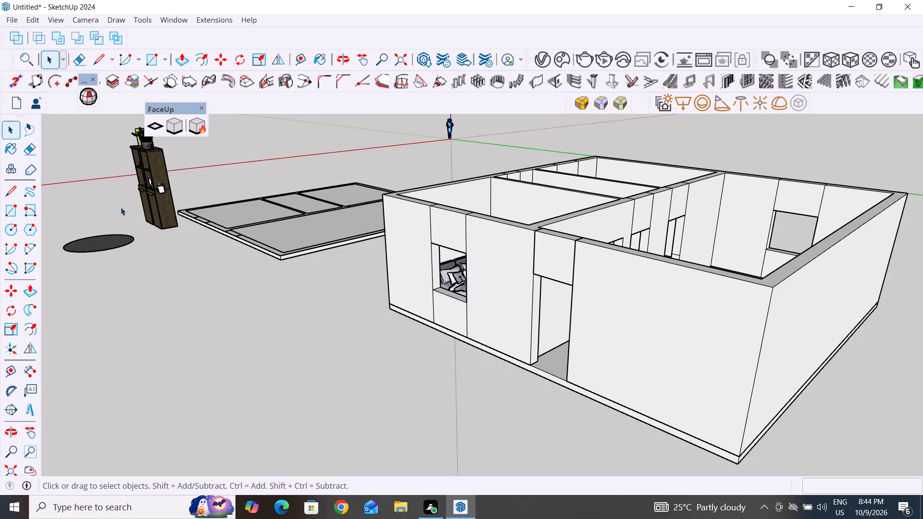
Move the two tall cabinets with their plant and accessories about 38' 1 3/8" into the narrow bathroom, against the wall beside the Lambi paper box.
scroll(499, 302, "down", 4)
middle_click_drag(649, 245, 619, 339)
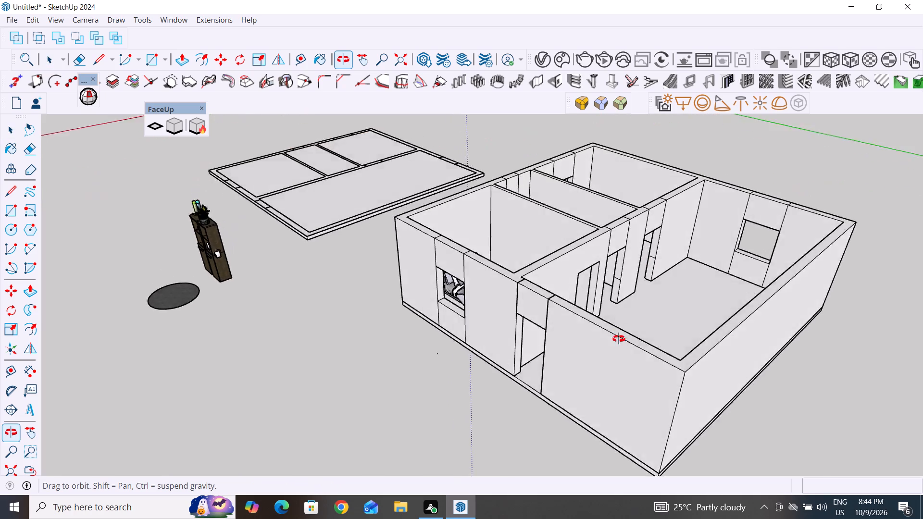
middle_click_drag(619, 339, 592, 360)
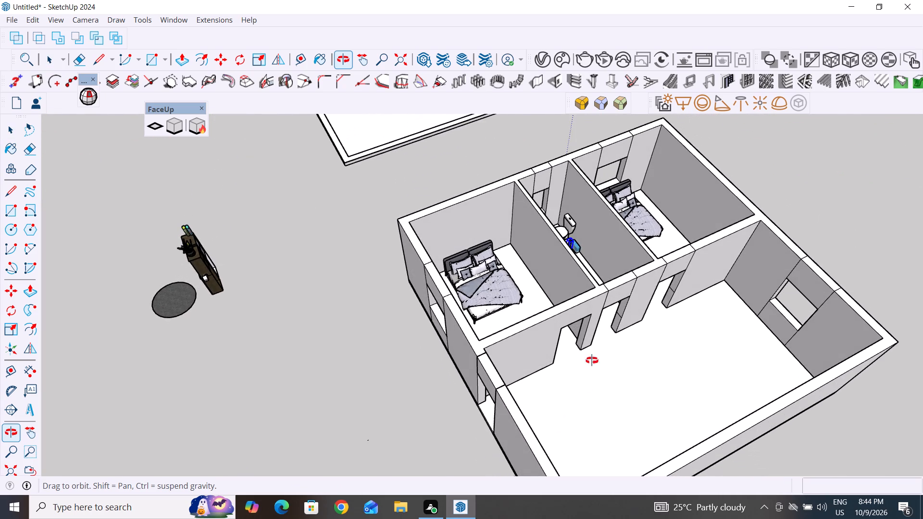
middle_click_drag(592, 360, 512, 289)
scroll(244, 306, "down", 3)
scroll(196, 206, "up", 3)
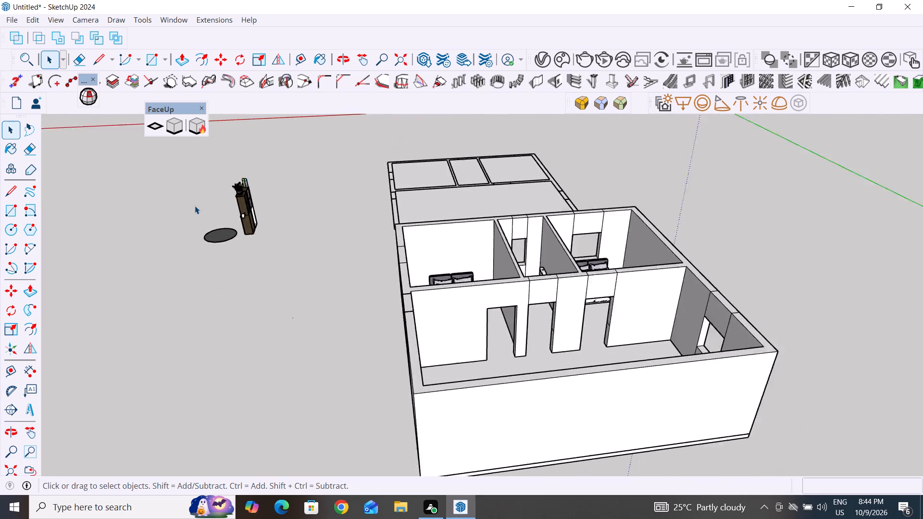
scroll(195, 206, "up", 7)
scroll(344, 229, "down", 3)
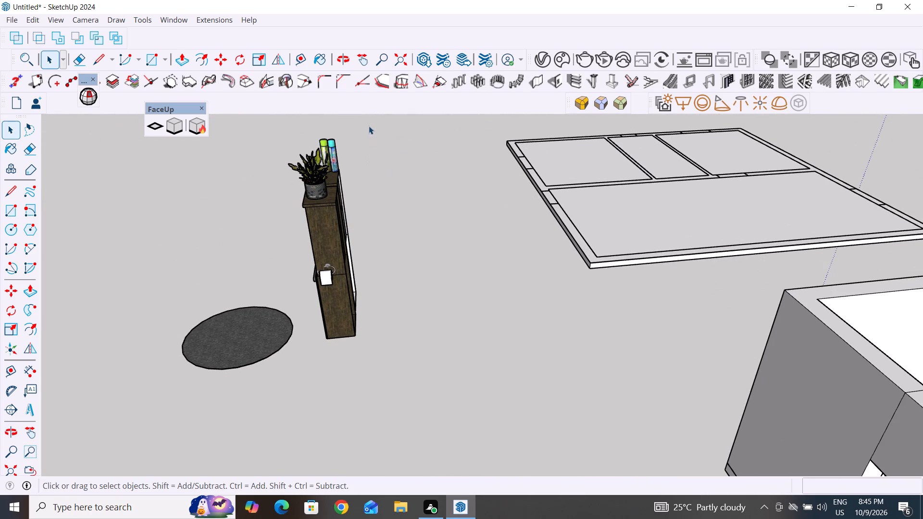
left_click_drag(369, 126, 303, 373)
left_click_drag(303, 373, 296, 372)
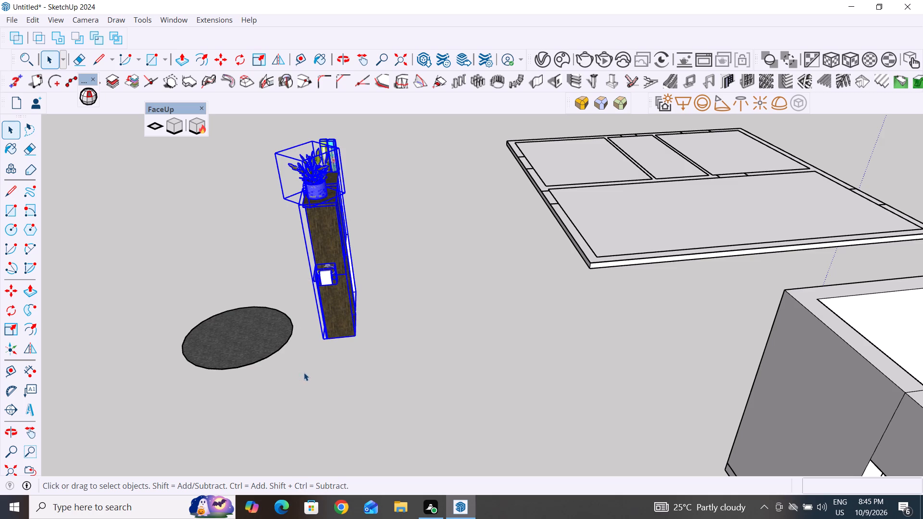
middle_click_drag(328, 386, 712, 402)
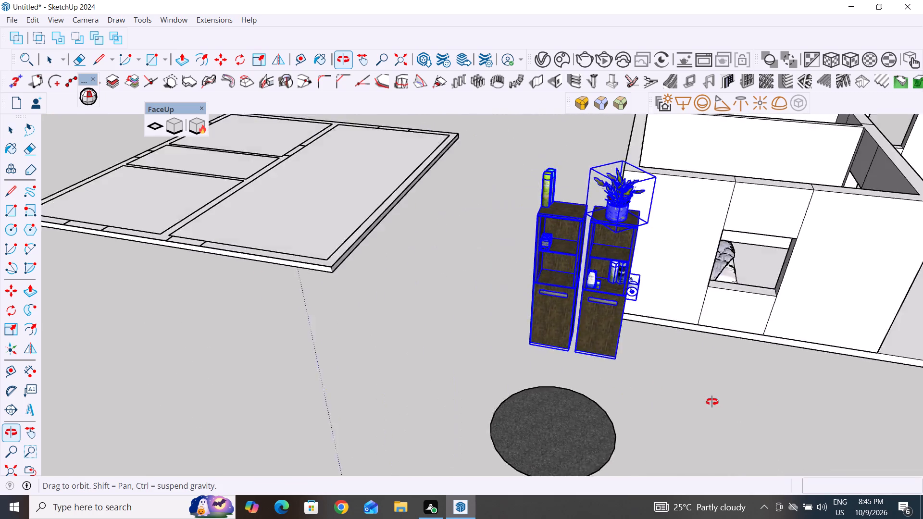
middle_click_drag(712, 402, 810, 419)
key("m")
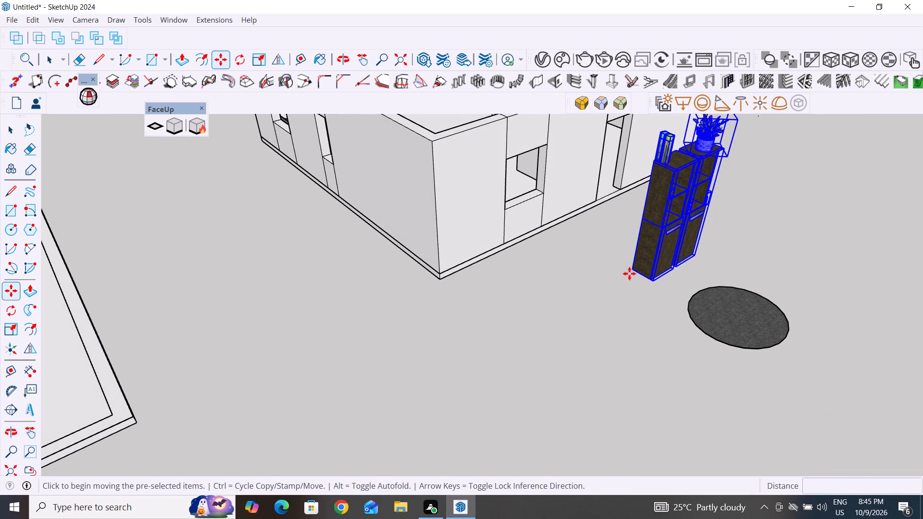
left_click(633, 268)
scroll(689, 353, "down", 10)
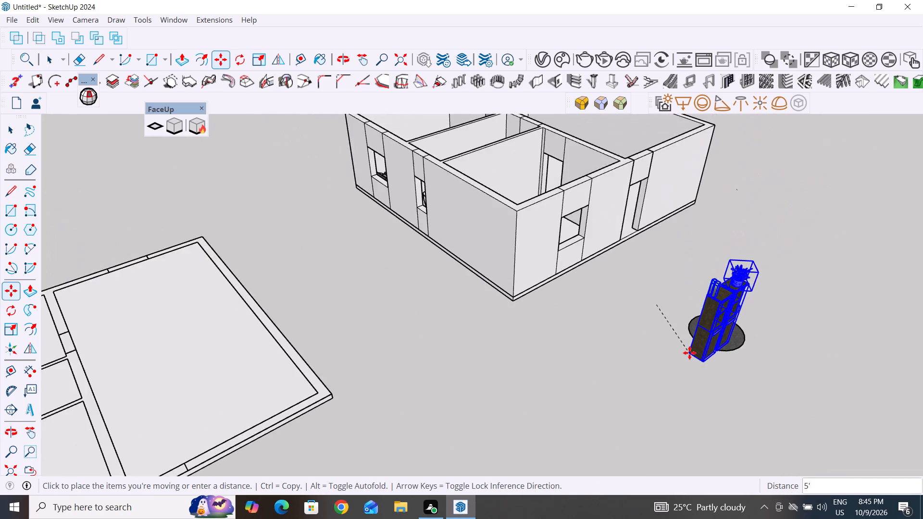
scroll(689, 353, "down", 2)
scroll(518, 197, "up", 10)
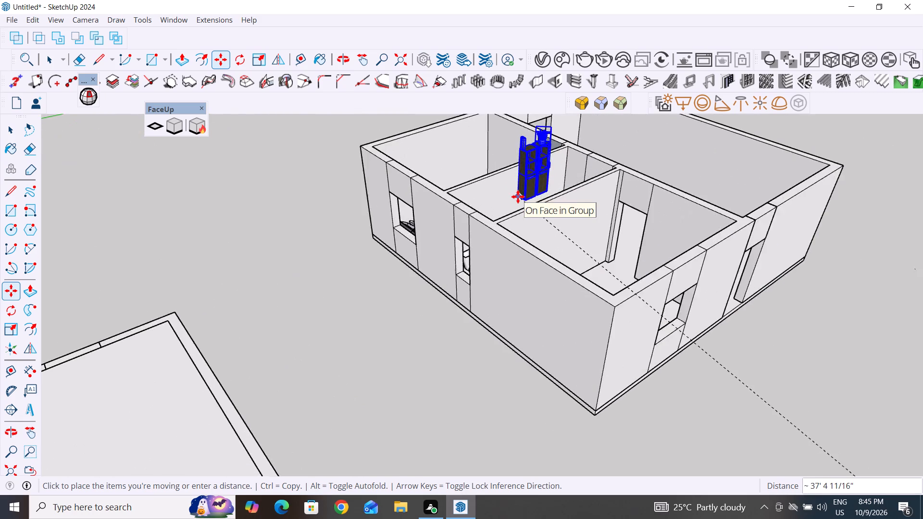
scroll(518, 197, "up", 11)
middle_click_drag(529, 284, 534, 406)
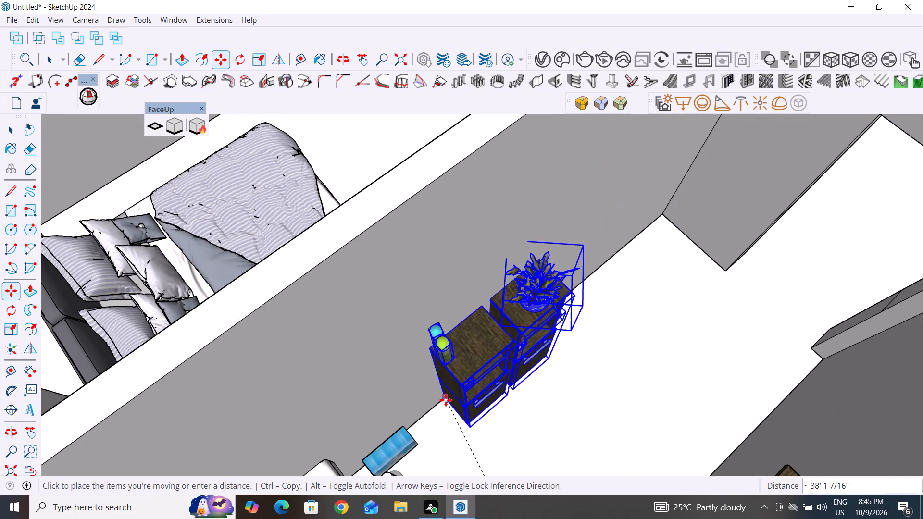
left_click(446, 400)
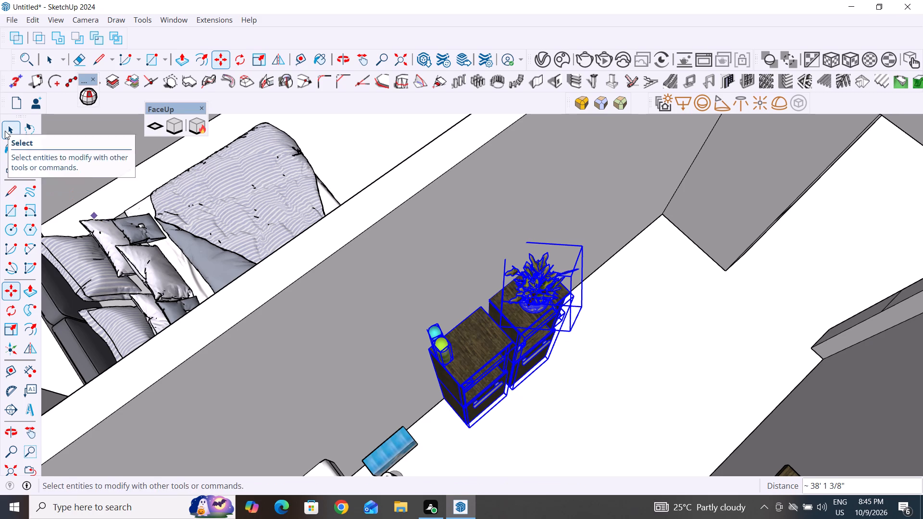
Inspect the placement of the tall cabinets relative to the toilet, washbasin and walls of the narrow bathroom.
left_click(5, 131)
scroll(303, 303, "down", 10)
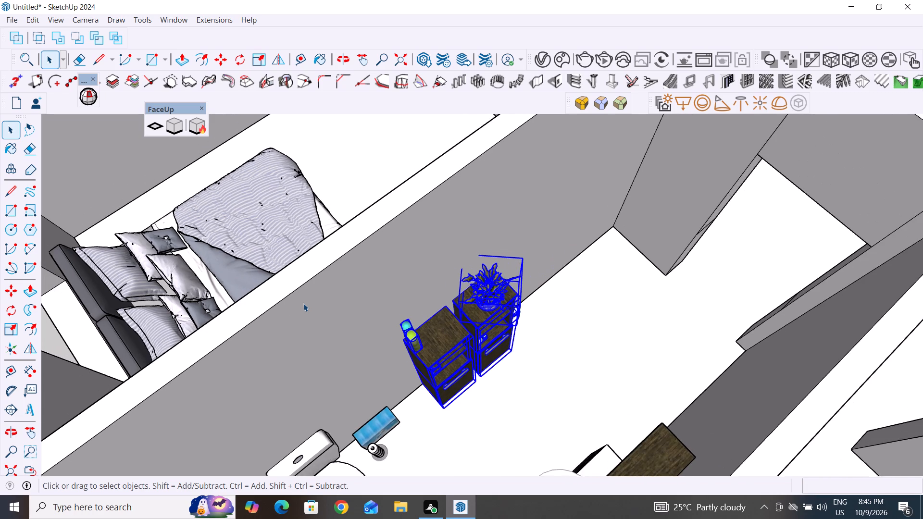
scroll(303, 303, "down", 12)
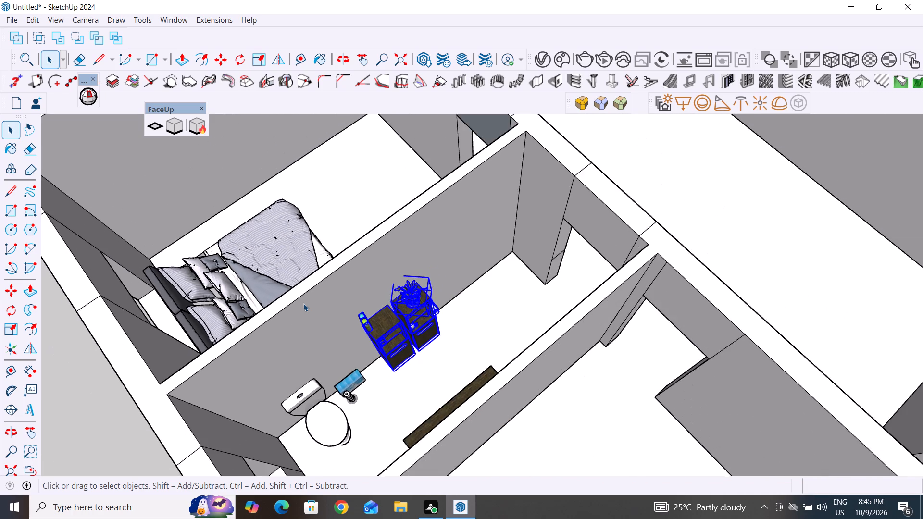
scroll(303, 303, "down", 6)
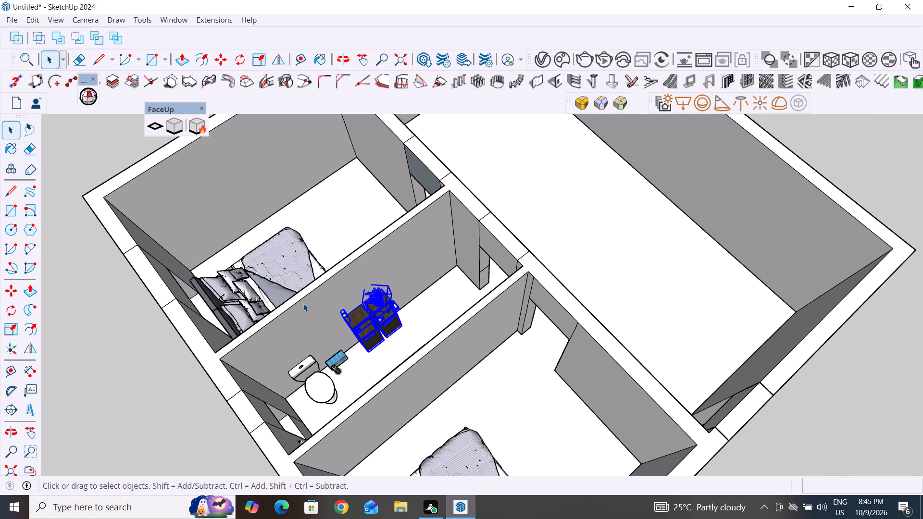
left_click(866, 425)
scroll(737, 405, "down", 1)
middle_click_drag(737, 405, 630, 410)
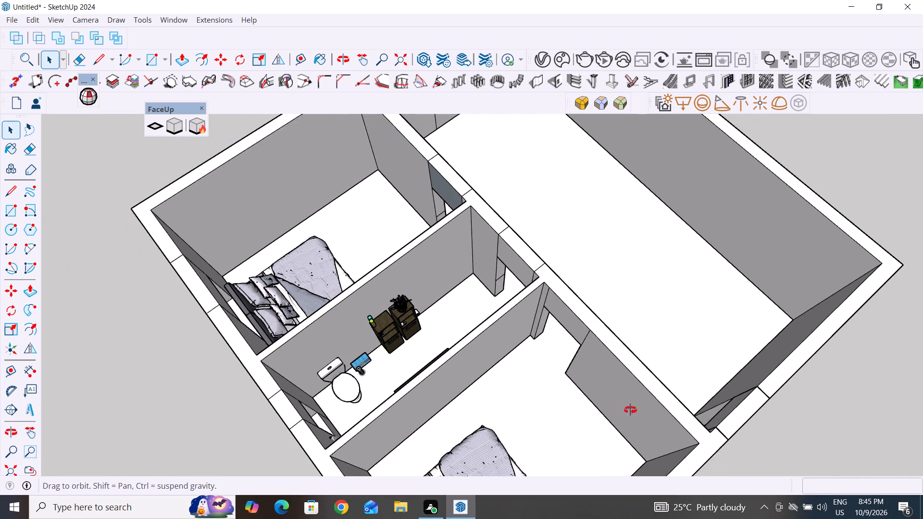
middle_click_drag(630, 410, 245, 385)
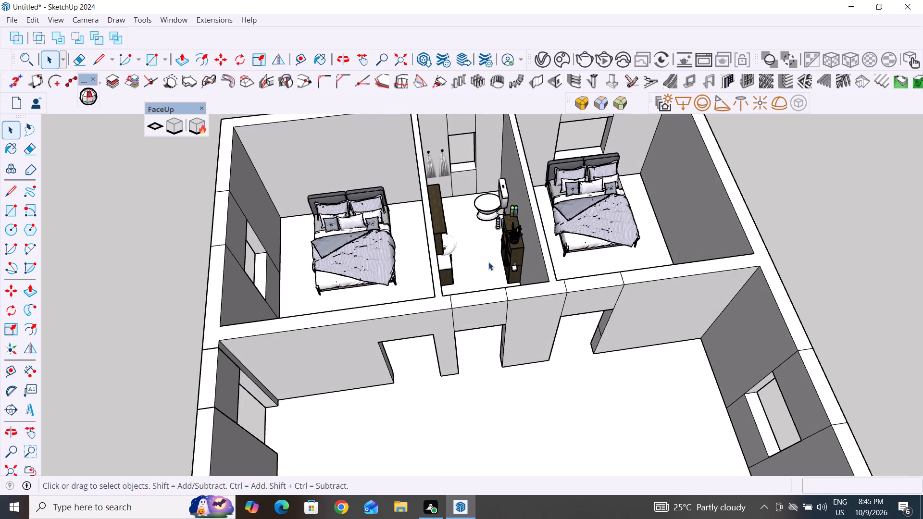
scroll(537, 229, "up", 5)
scroll(497, 255, "up", 4)
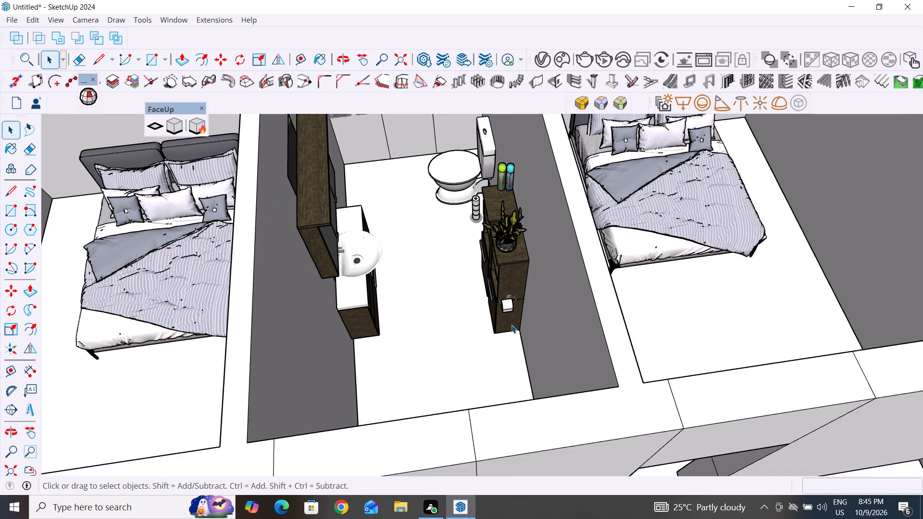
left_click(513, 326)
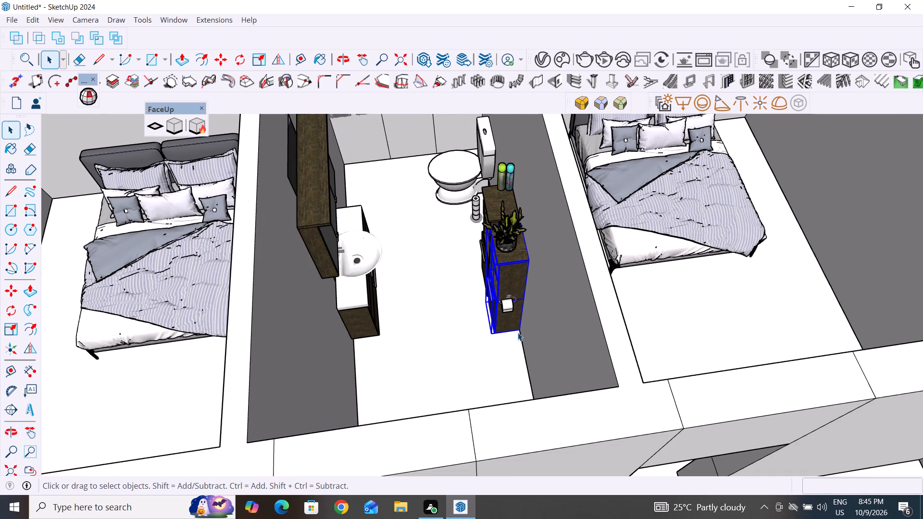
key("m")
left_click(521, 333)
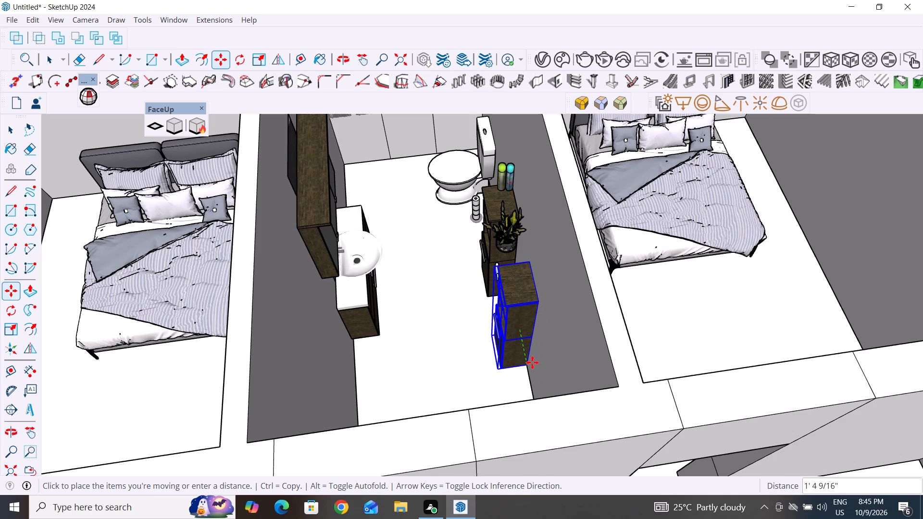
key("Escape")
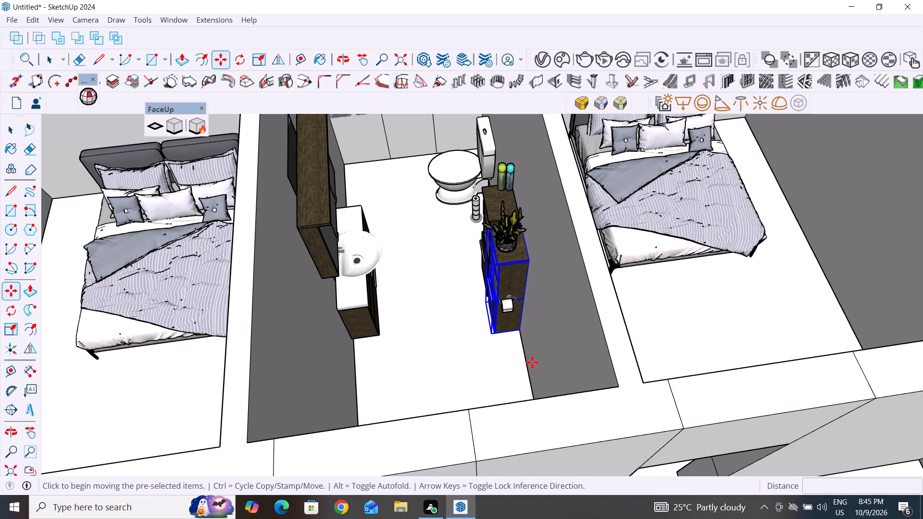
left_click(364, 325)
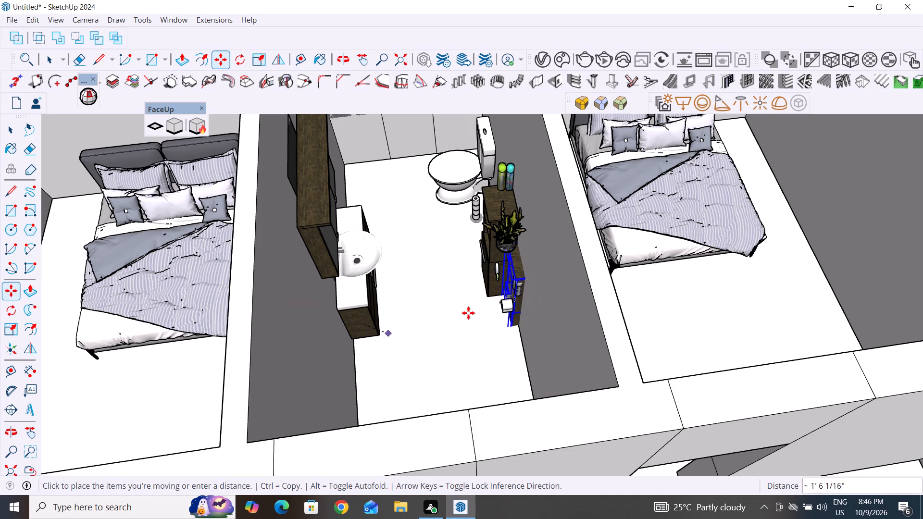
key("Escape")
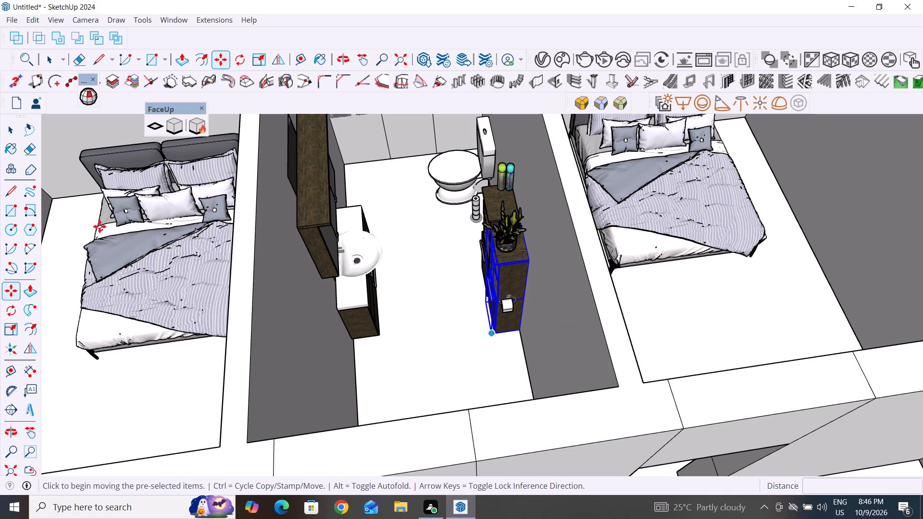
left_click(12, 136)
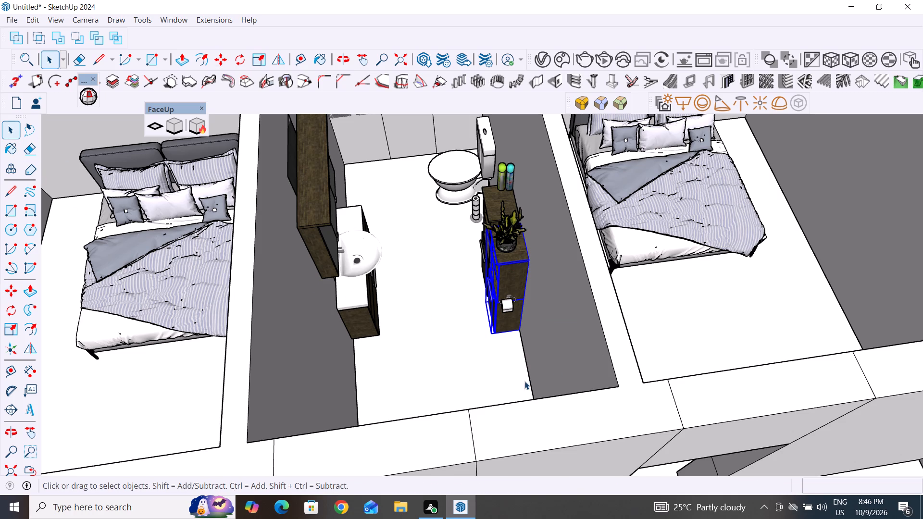
Examine the bathroom layout from several sides, including the washbasin wall and the two hanging towels beside the window.
scroll(524, 381, "down", 4)
middle_click_drag(530, 387, 683, 399)
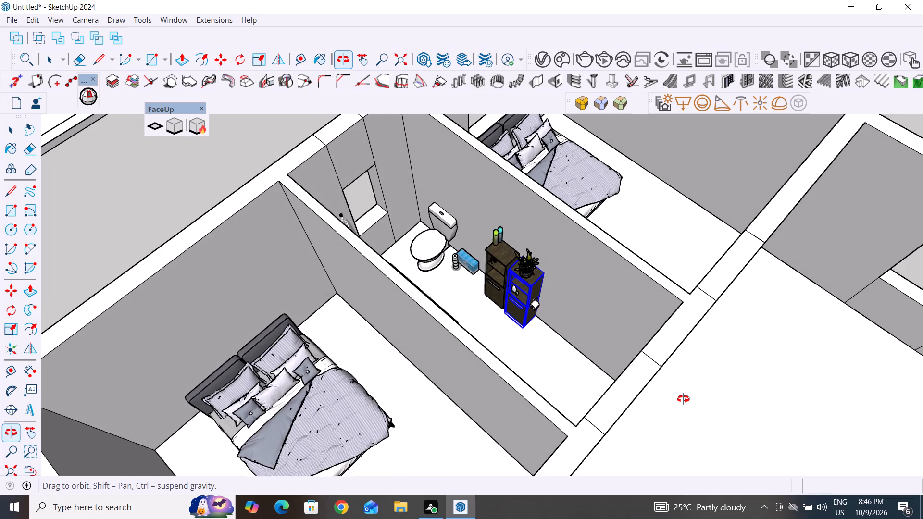
middle_click_drag(683, 399, 759, 395)
left_click(777, 382)
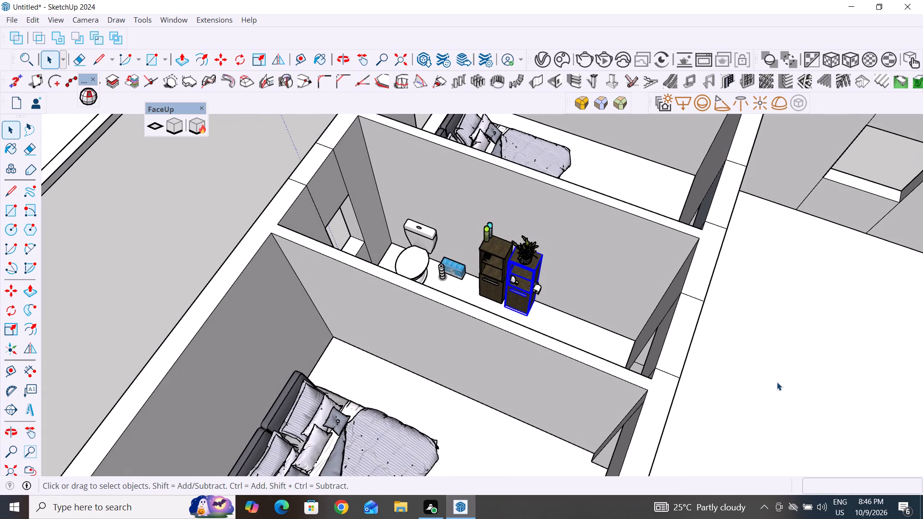
scroll(684, 397, "down", 3)
middle_click_drag(682, 402, 460, 327)
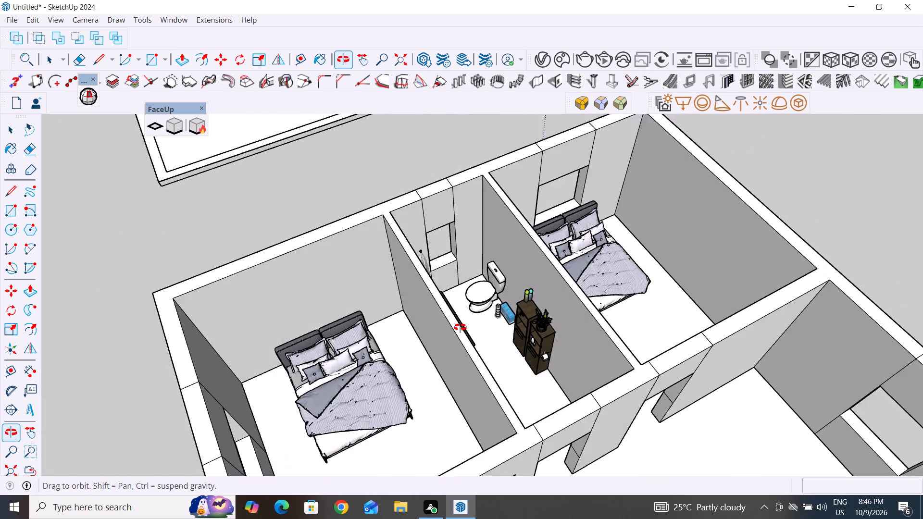
middle_click_drag(460, 327, 322, 417)
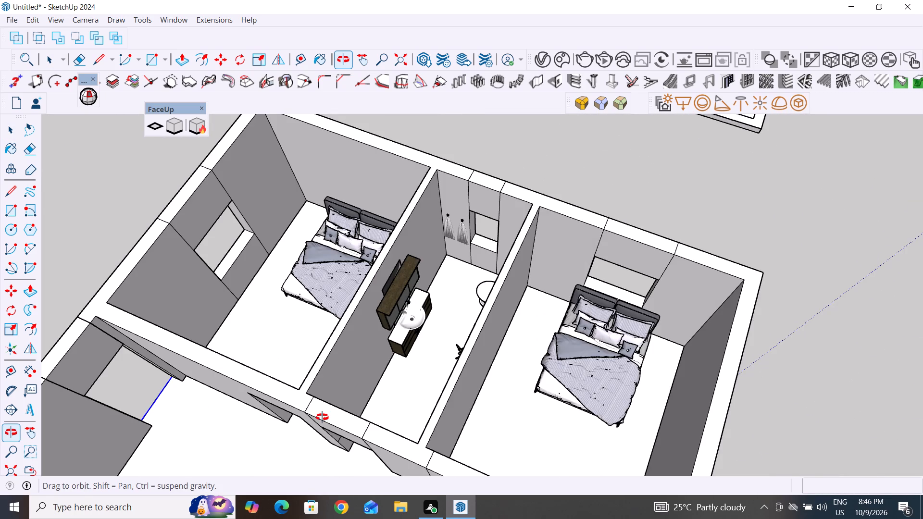
left_click(447, 222)
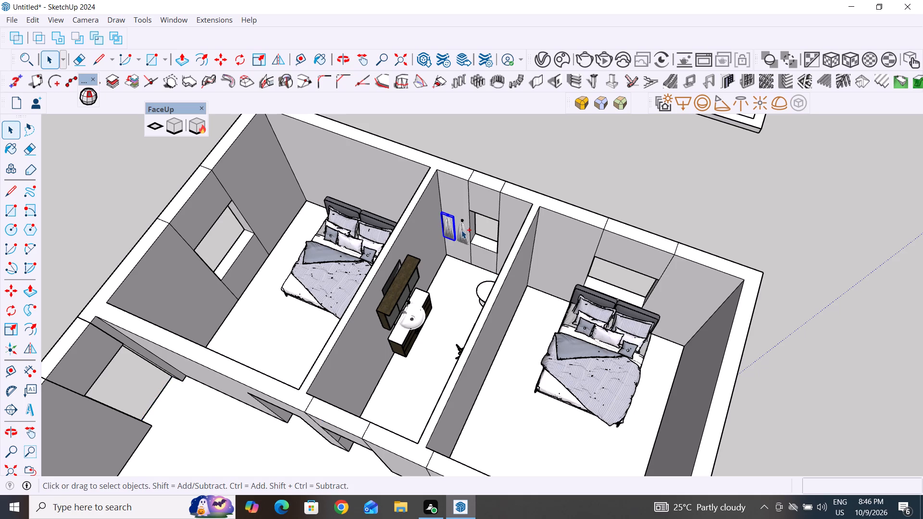
left_click(461, 230, "ctrl")
left_click(601, 166)
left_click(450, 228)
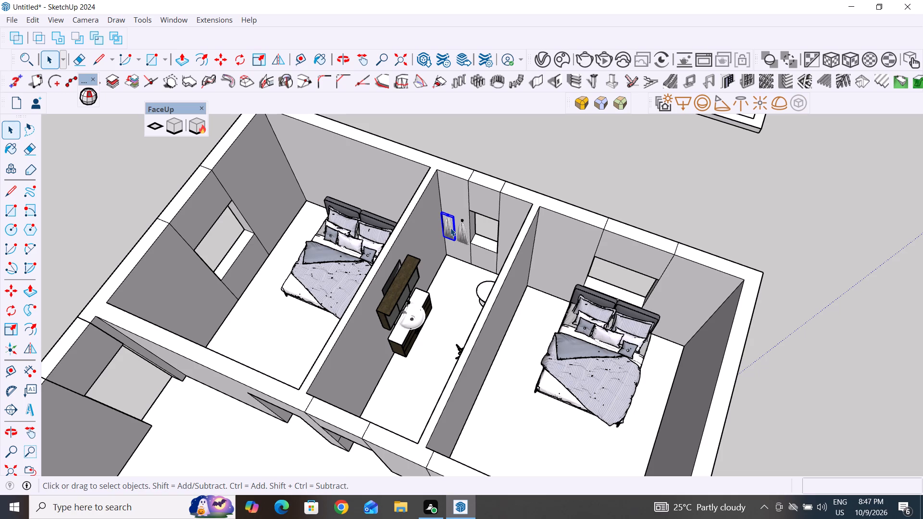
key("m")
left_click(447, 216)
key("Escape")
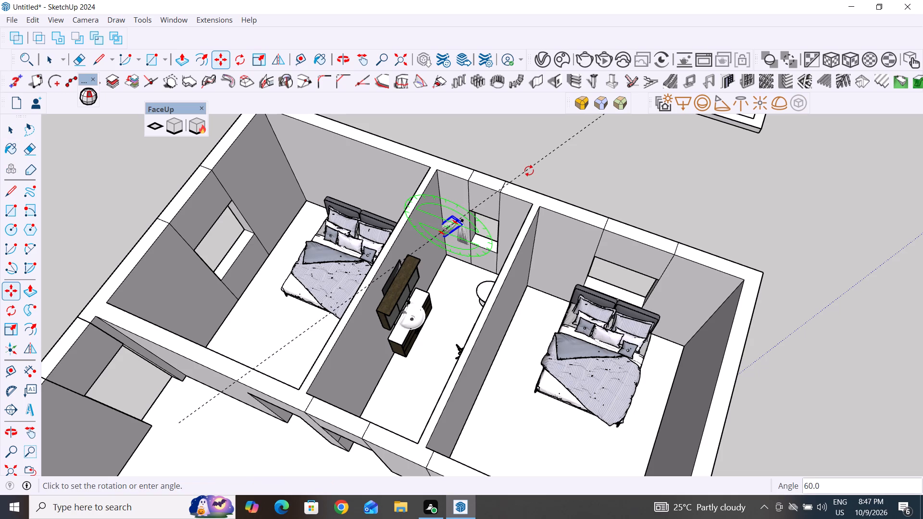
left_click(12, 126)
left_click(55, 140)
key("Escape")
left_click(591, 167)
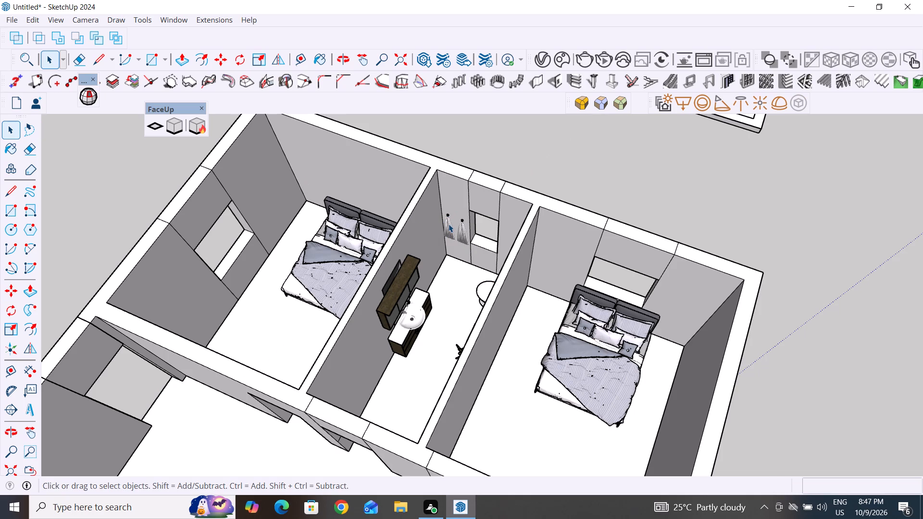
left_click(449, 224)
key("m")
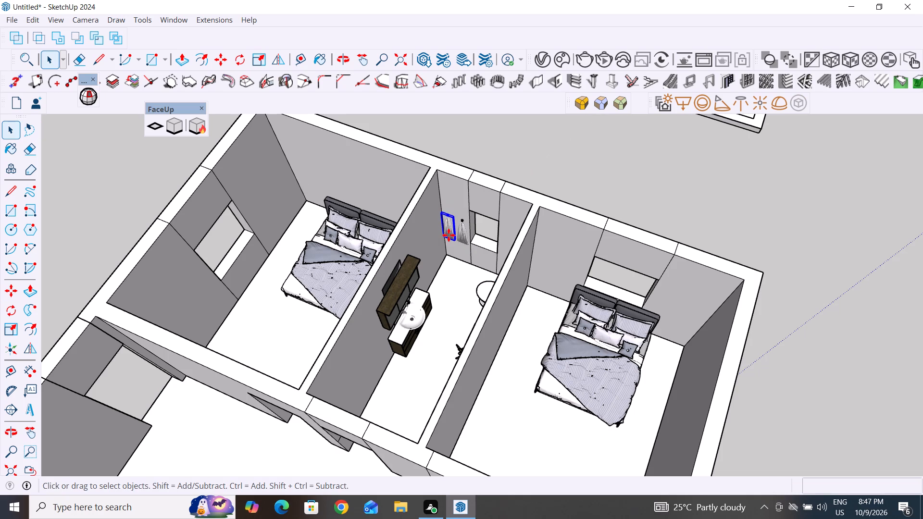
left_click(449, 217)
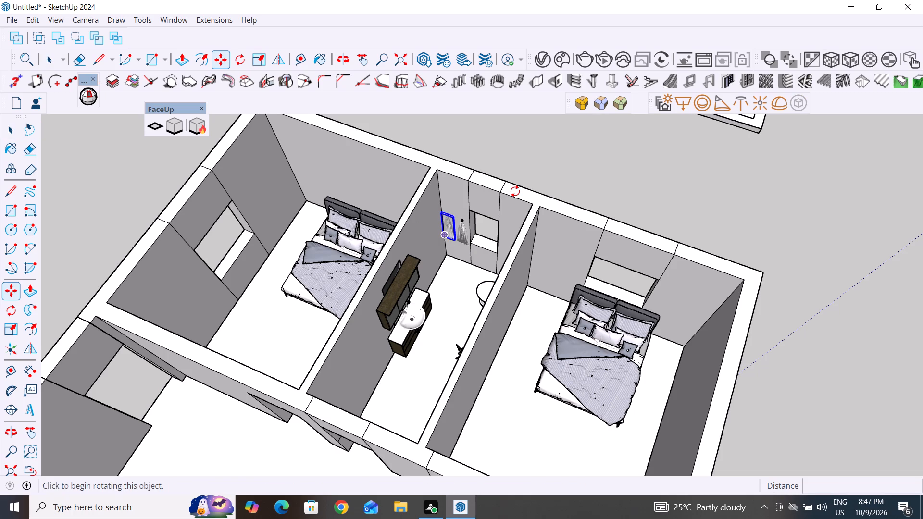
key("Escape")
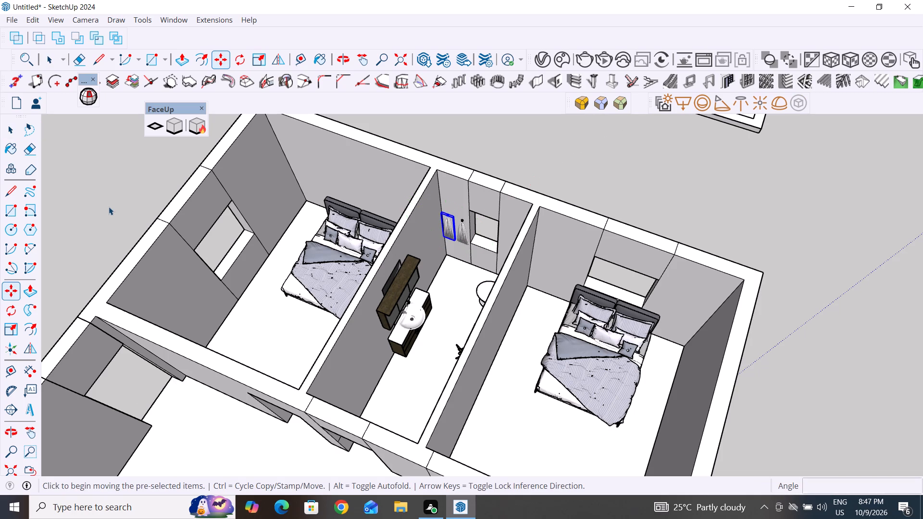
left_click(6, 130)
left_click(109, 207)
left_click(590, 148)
Move the hanging towel farther from the window about 12' 4 5/16" out of the bathroom, into the open area outside the house.
left_click(450, 231)
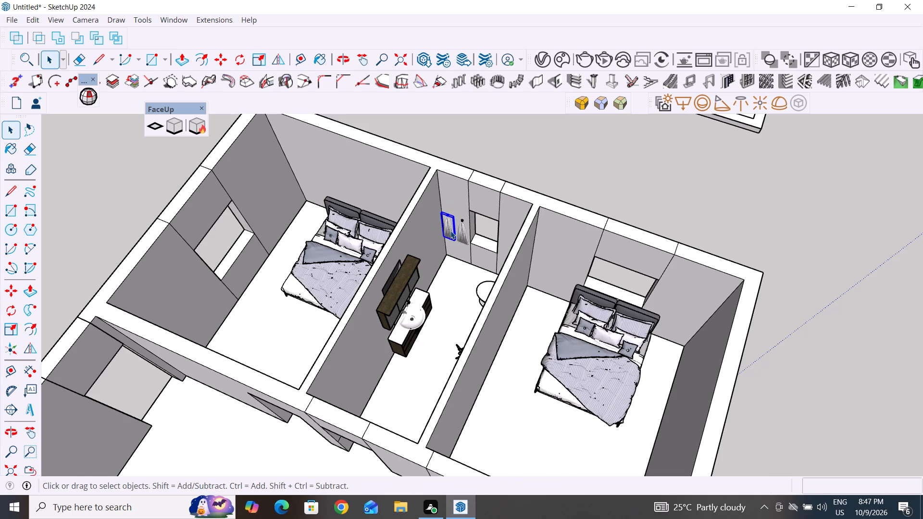
key("m")
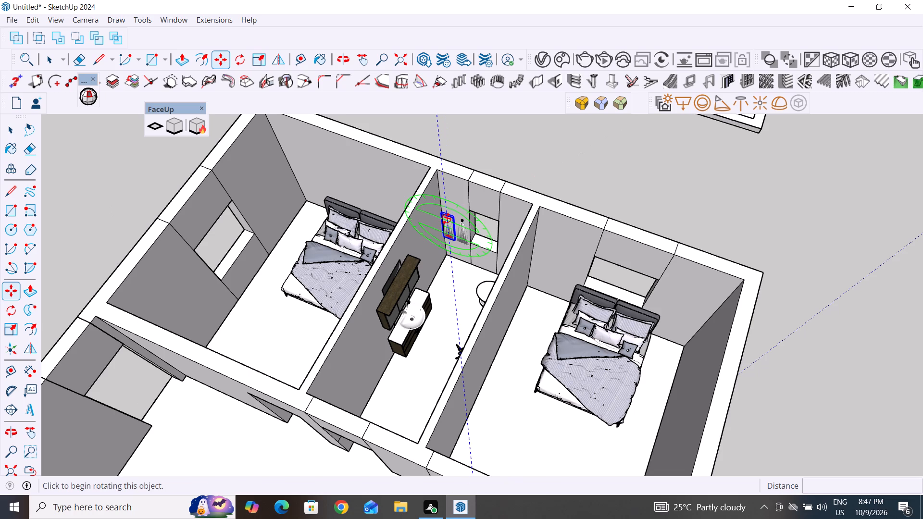
left_click(445, 240)
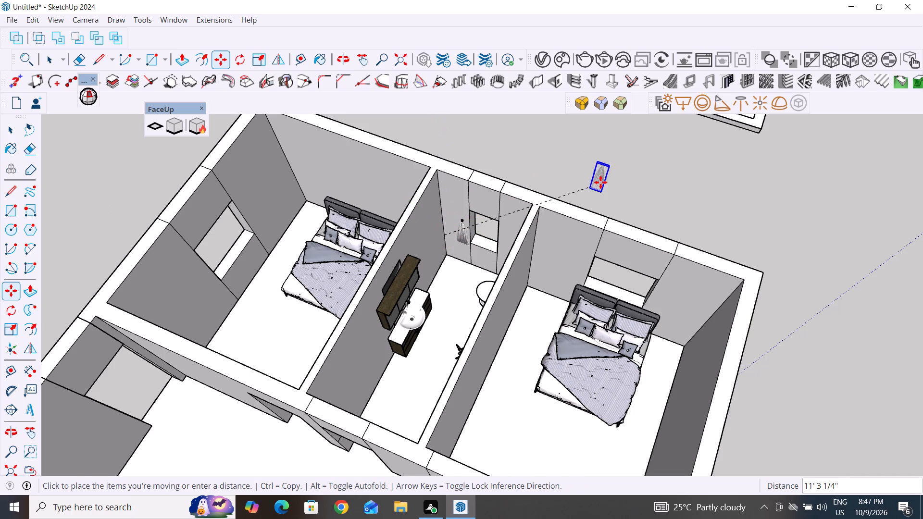
left_click(603, 181)
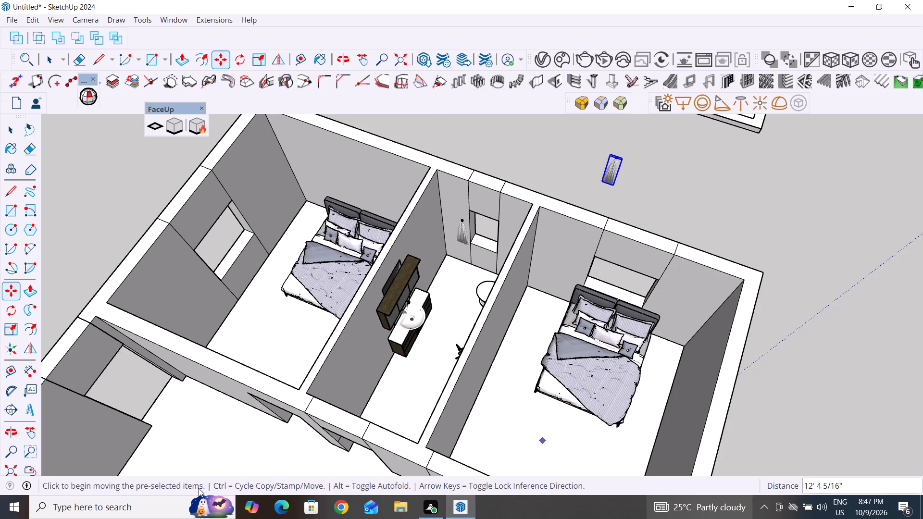
Rotate the relocated towel 90° about the vertical axis.
left_click(11, 312)
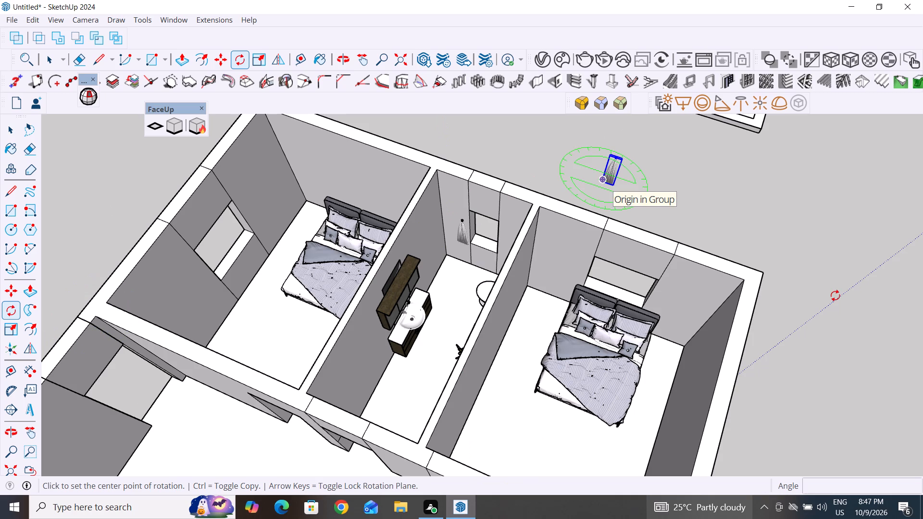
middle_click_drag(836, 295, 674, 249)
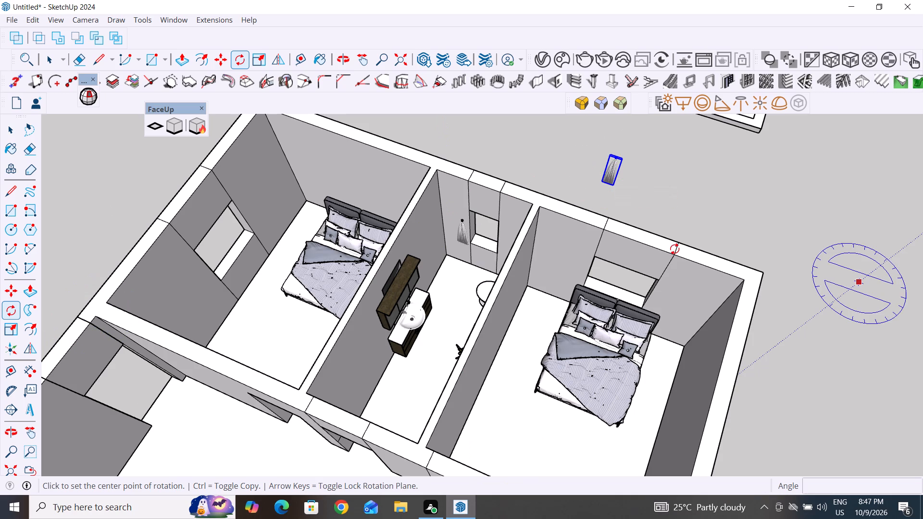
middle_click_drag(674, 249, 709, 271)
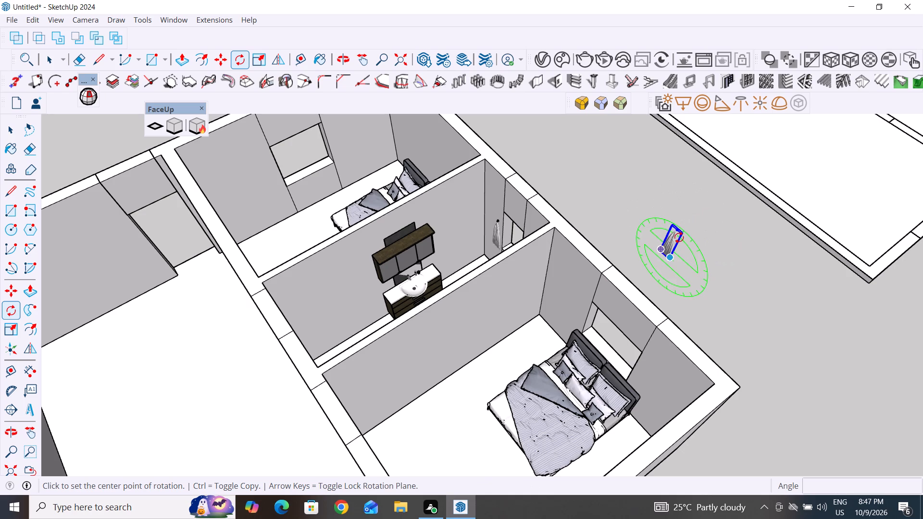
left_click(677, 235)
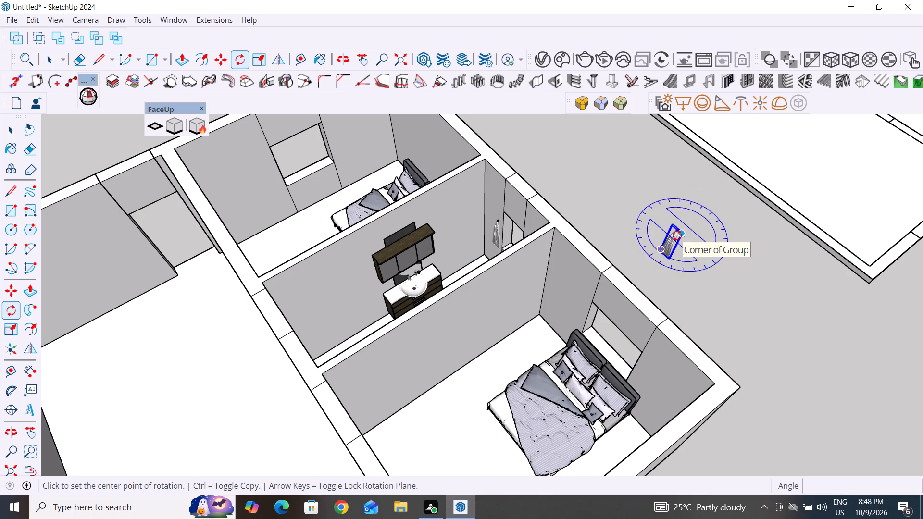
left_click(742, 201)
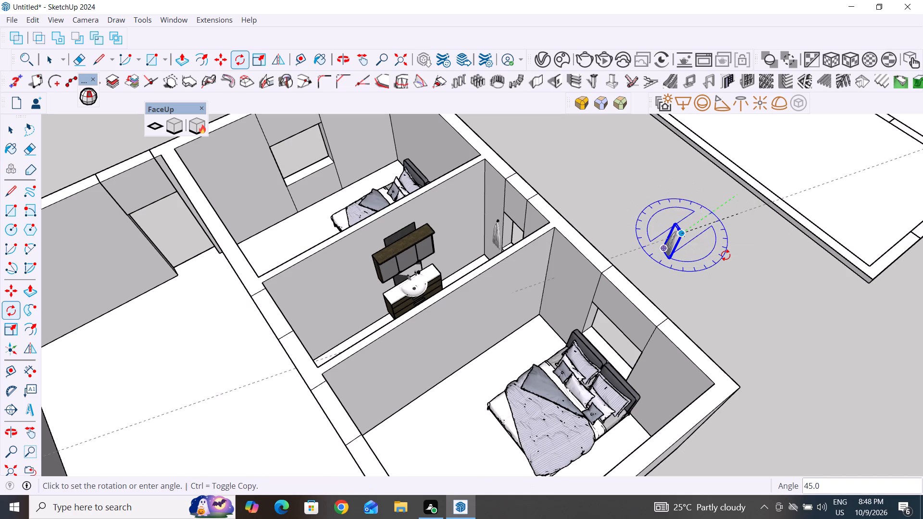
left_click(721, 273)
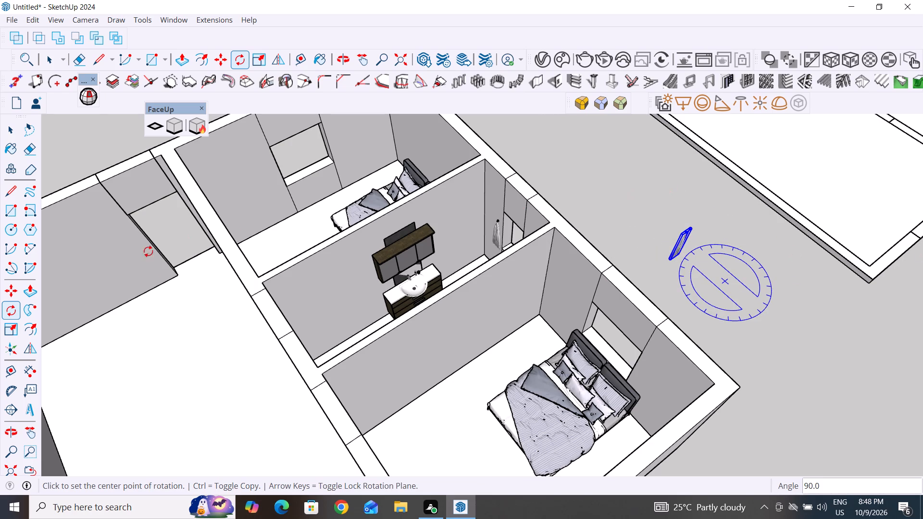
left_click(12, 145)
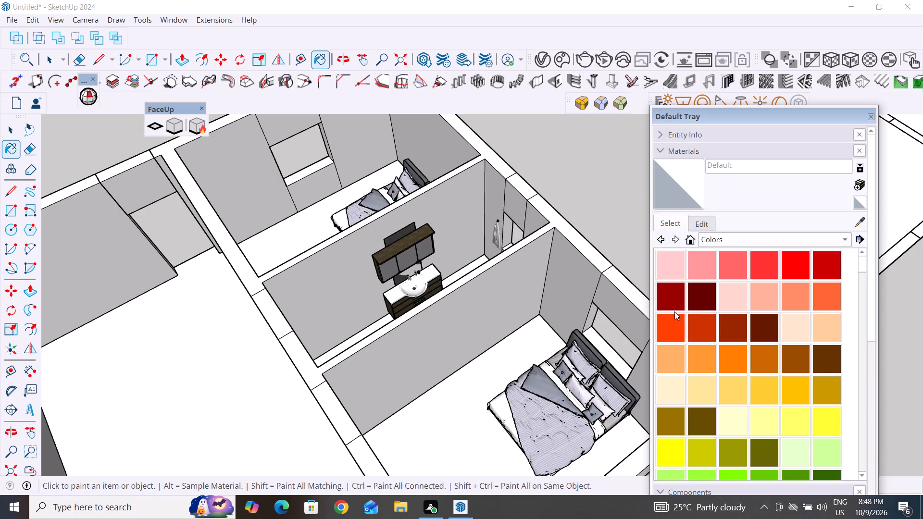
left_click(870, 119)
Move the rotated towel about 21' 4 7/8" back into the bathroom, onto the long wall beside the washbasin cabinet.
left_click(12, 128)
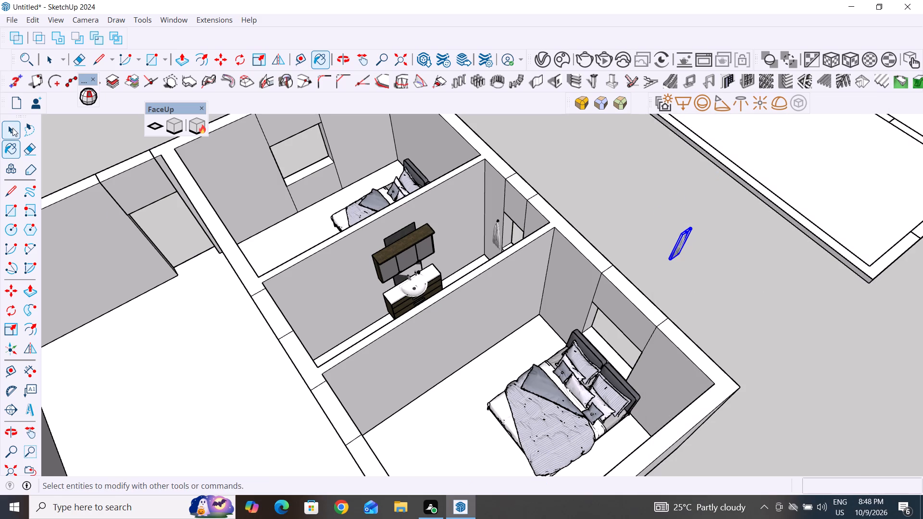
left_click(680, 245)
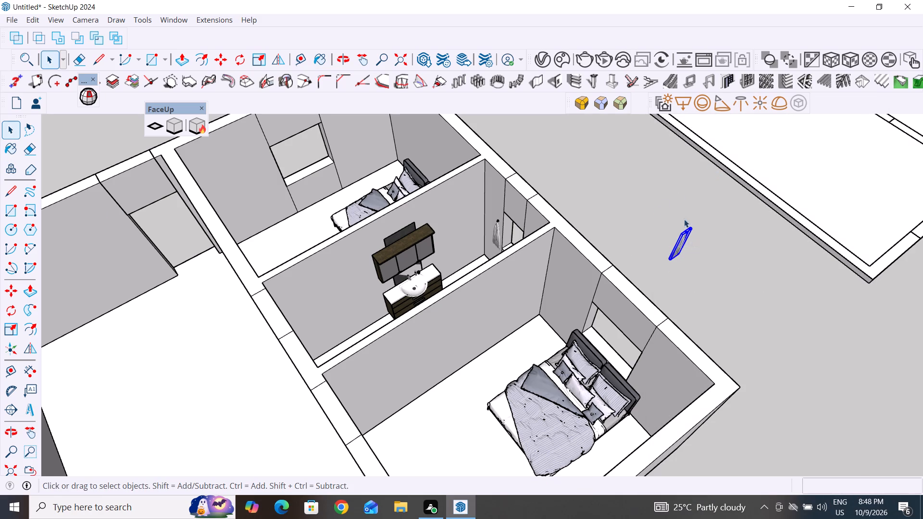
left_click(632, 192)
left_click(681, 241)
key("m")
left_click(692, 227)
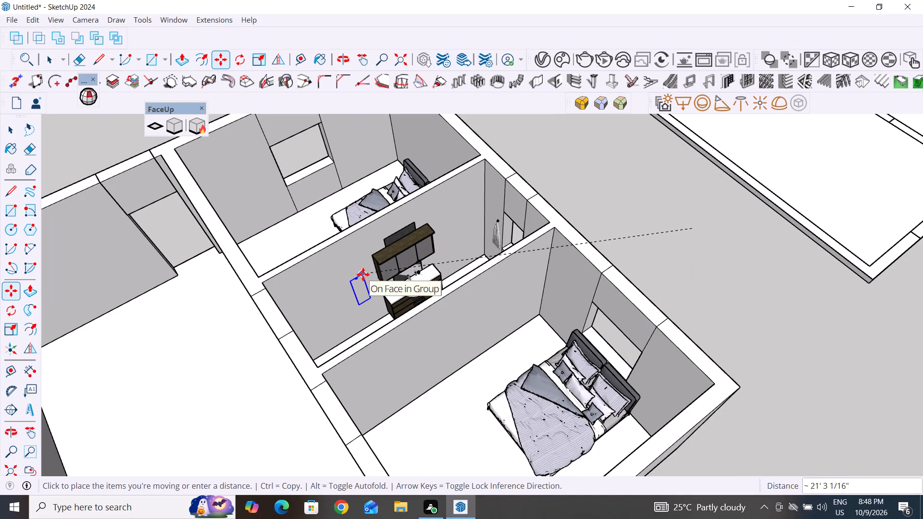
scroll(362, 272, "up", 10)
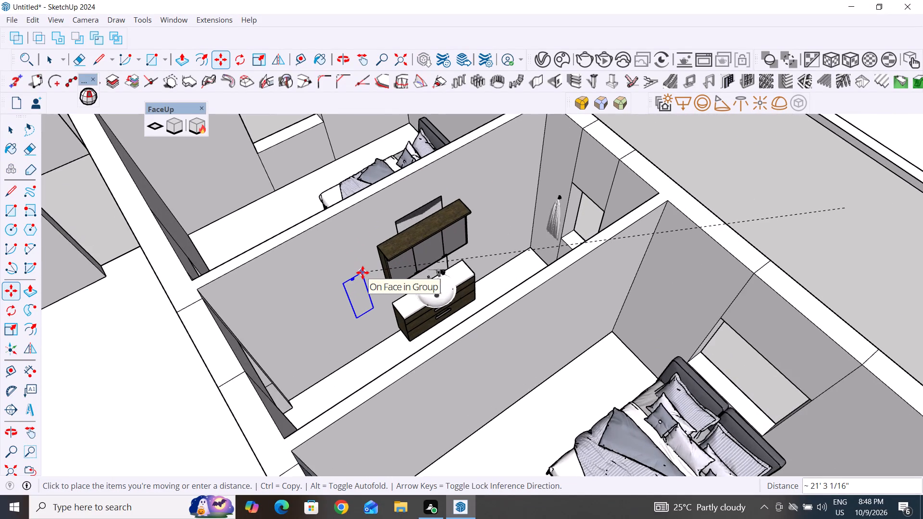
scroll(362, 272, "up", 4)
middle_click_drag(365, 274, 380, 309)
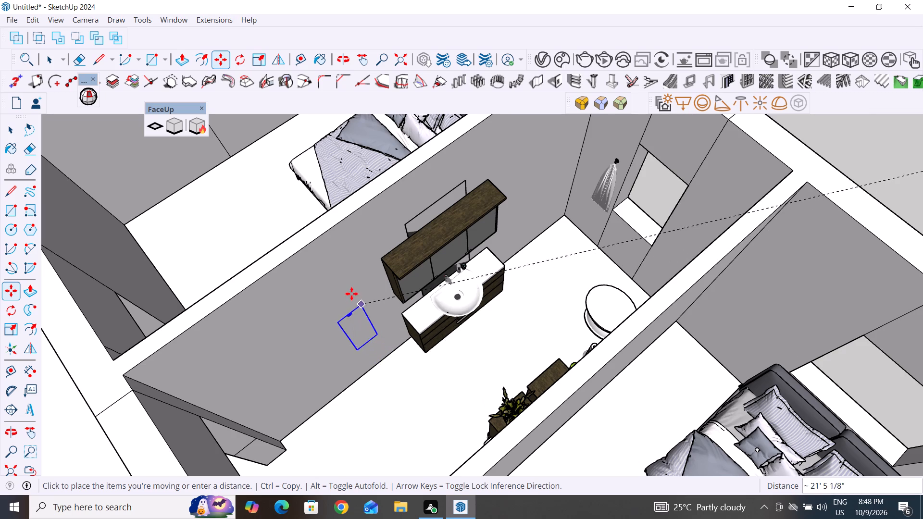
scroll(351, 283, "up", 5)
left_click(351, 281)
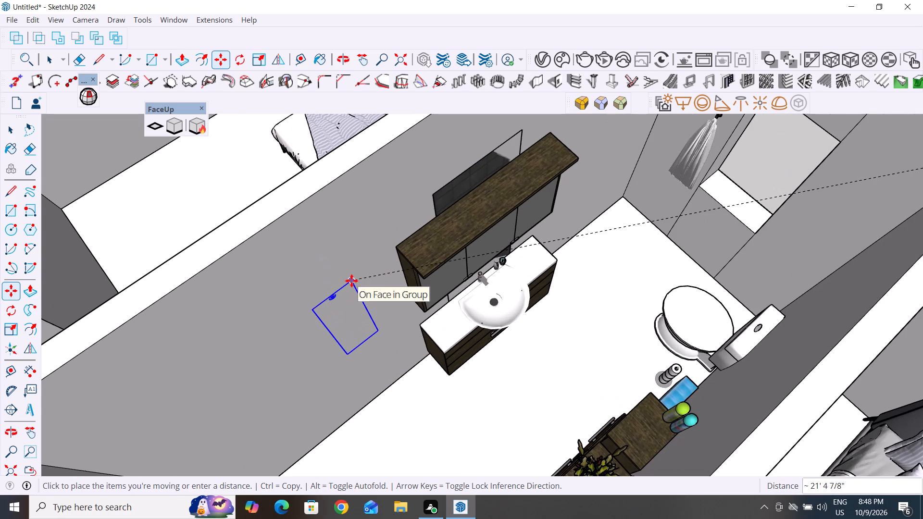
middle_click_drag(387, 313, 302, 323)
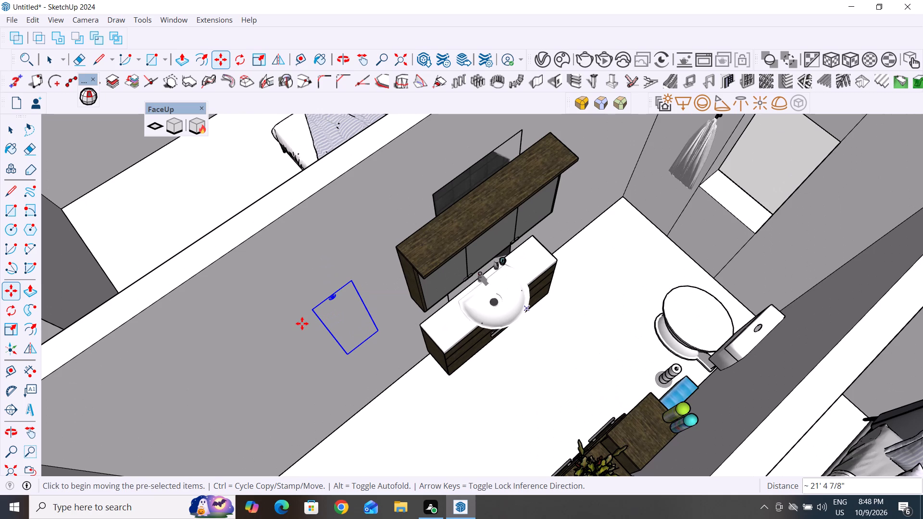
middle_click_drag(302, 323, 511, 257)
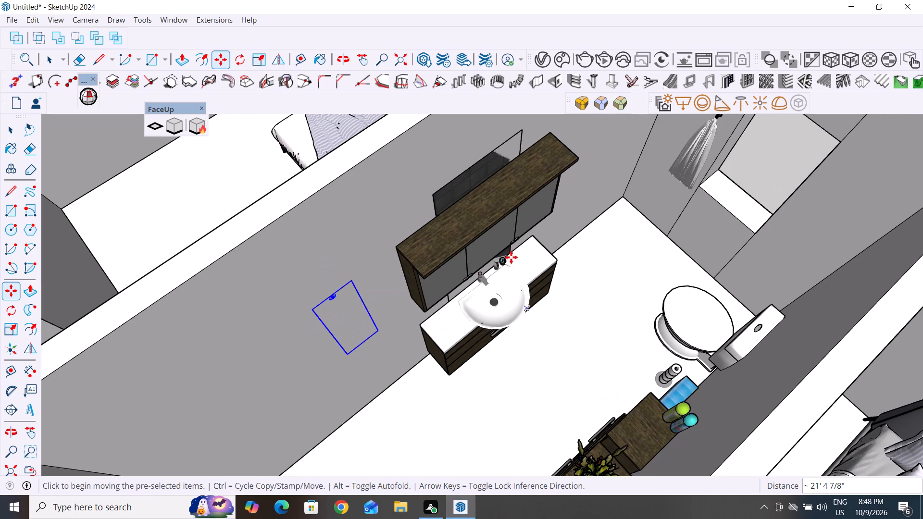
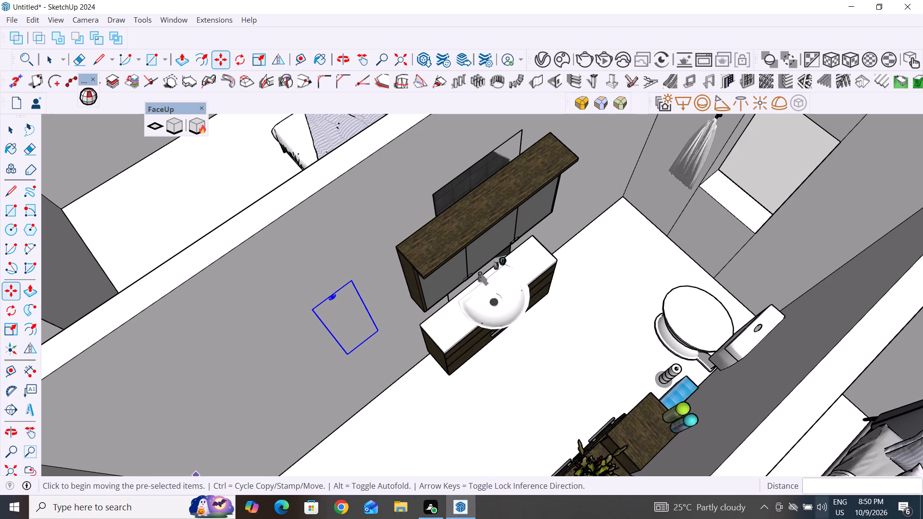
Move the towel embedded in the long bathroom wall about 1 7/16" out from the wall surface.
left_click(14, 130)
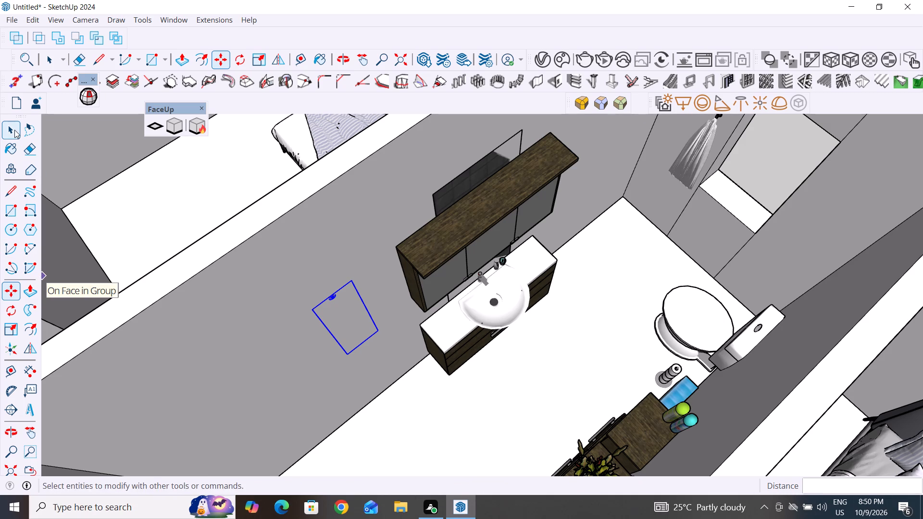
scroll(437, 386, "down", 3)
middle_click_drag(456, 382, 577, 370)
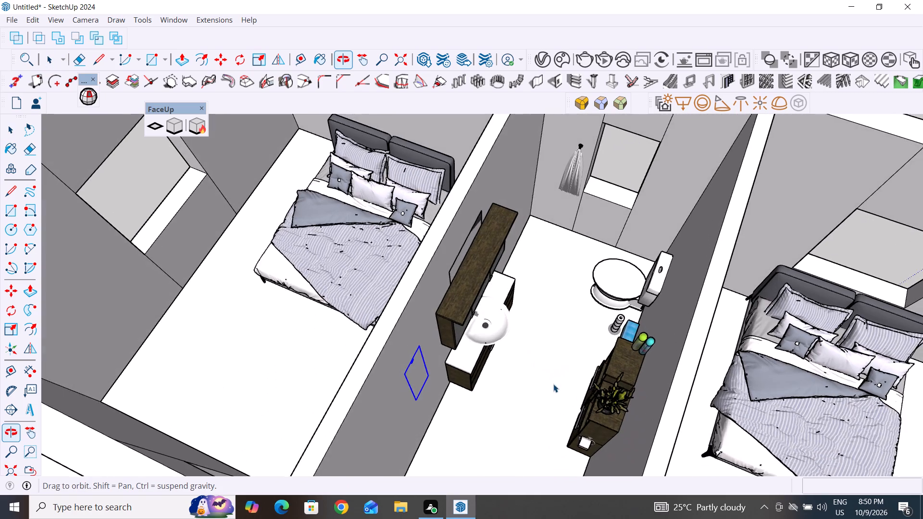
scroll(411, 371, "up", 12)
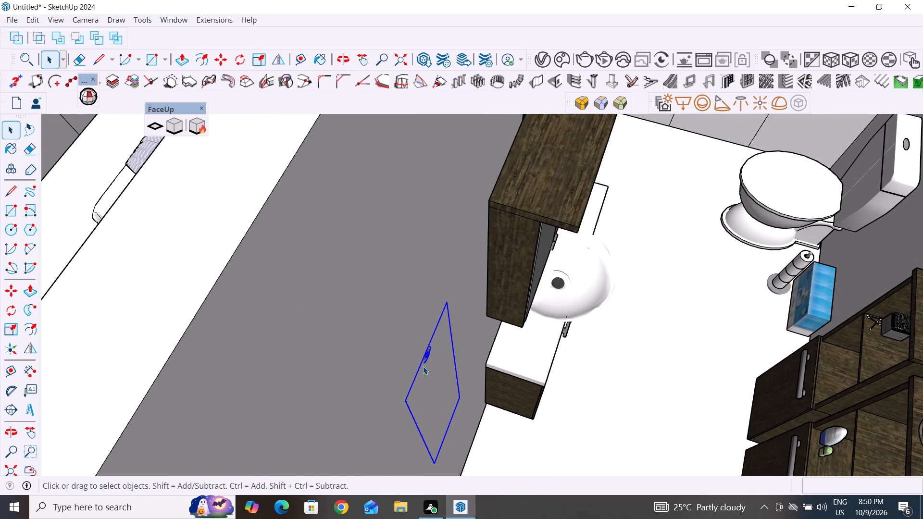
key("m")
left_click(429, 357)
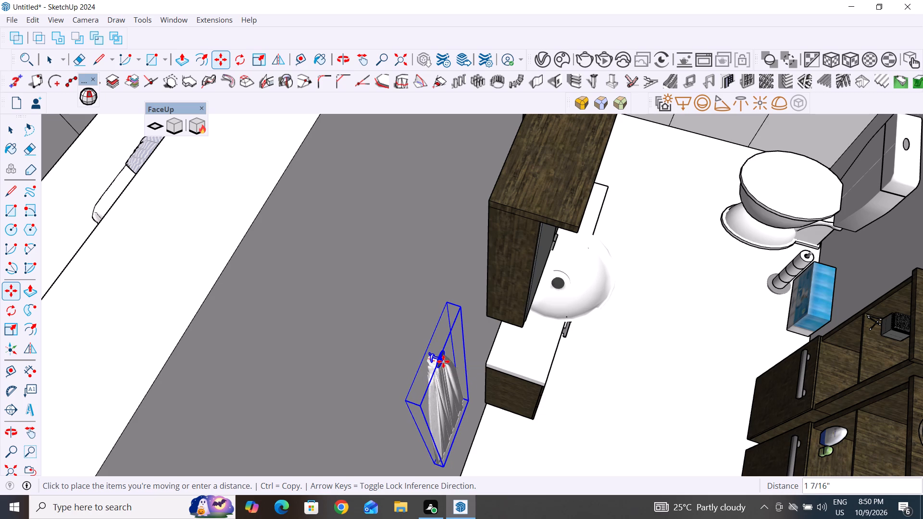
left_click(443, 361)
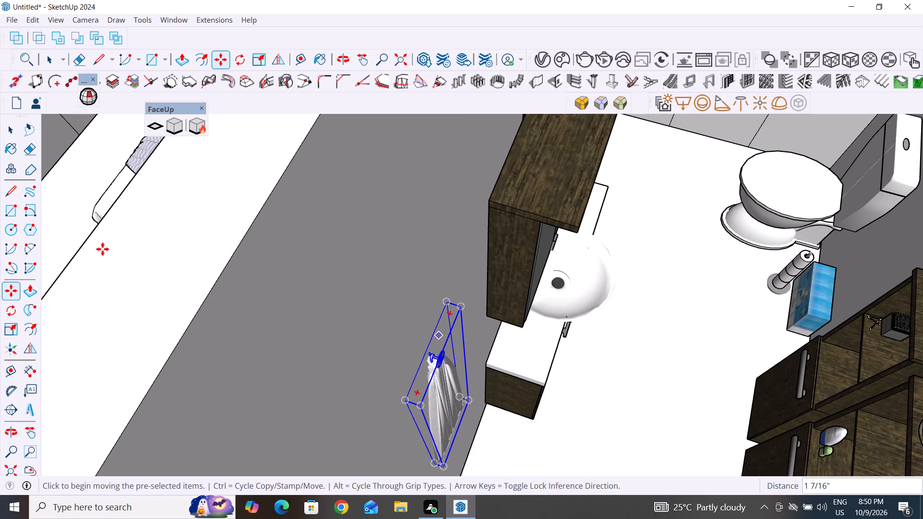
left_click(13, 131)
Copy the wall towel about 6' 1 3/4" along the green axis to the window side of the washbasin cabinet.
scroll(280, 378, "down", 6)
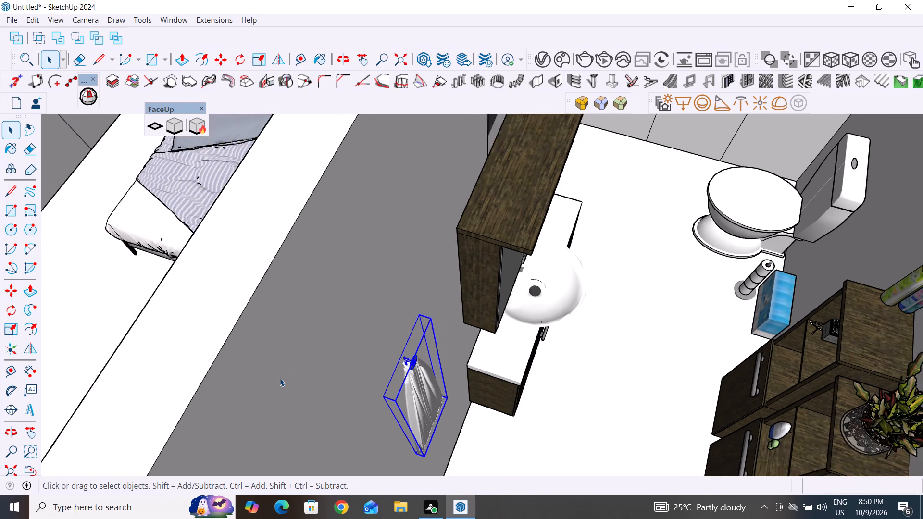
scroll(280, 378, "down", 18)
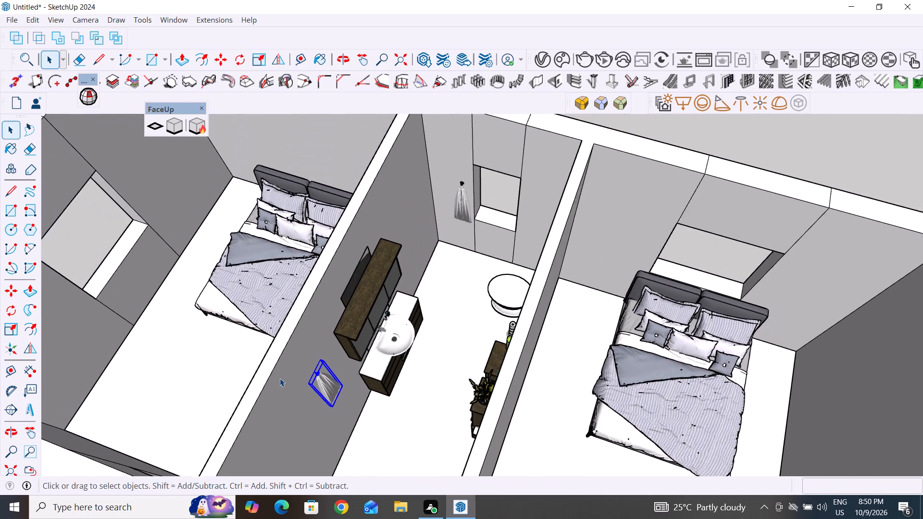
scroll(281, 378, "down", 1)
left_click(614, 157)
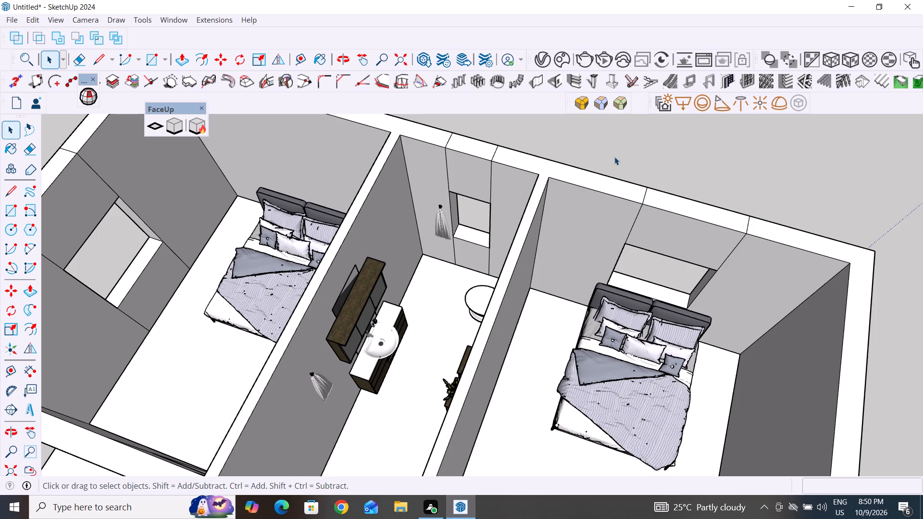
left_click(323, 379)
scroll(290, 376, "up", 4)
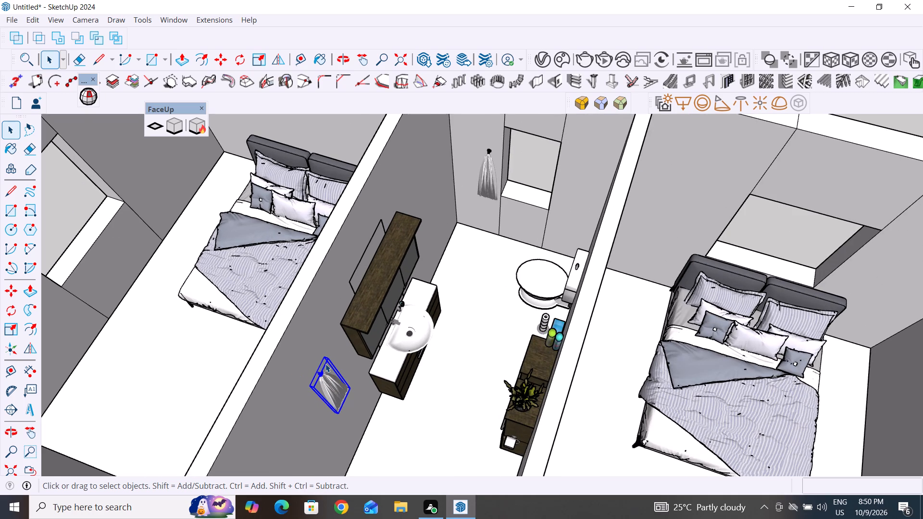
key("m")
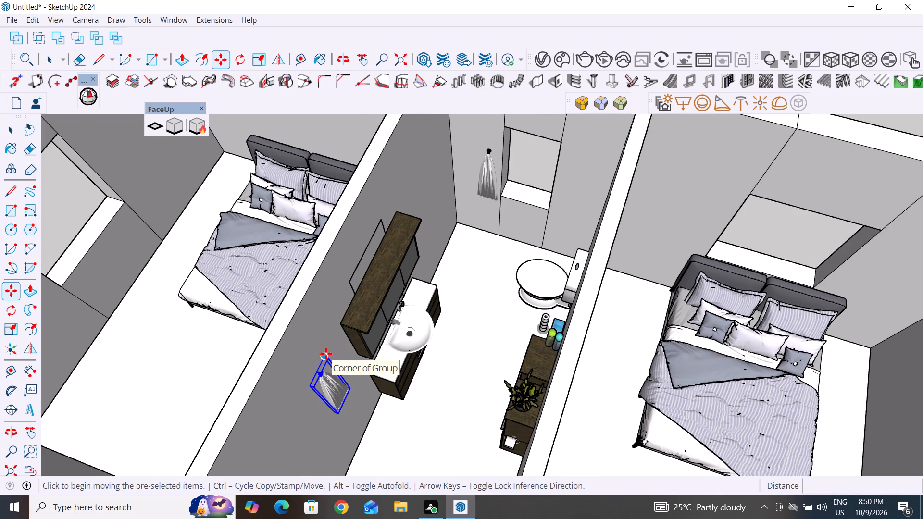
left_click(326, 354)
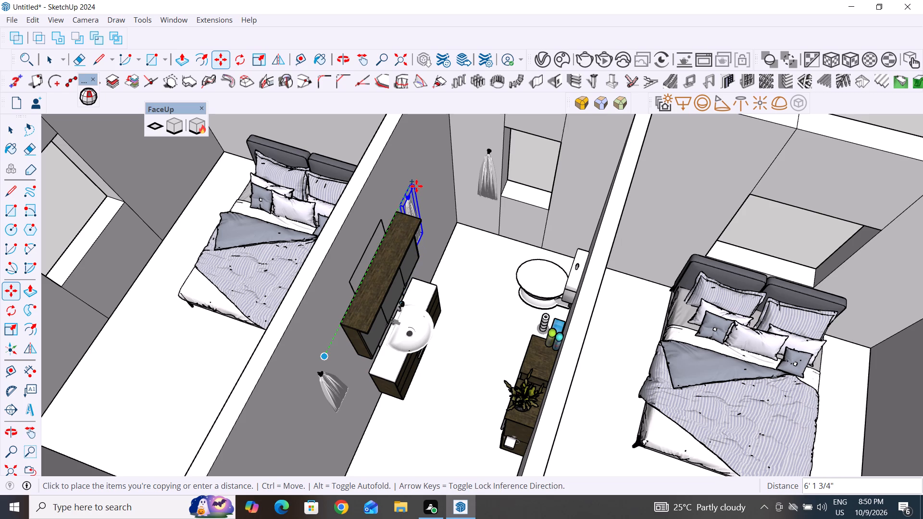
left_click(416, 186)
left_click(12, 130)
Move both towels flanking the washbasin cabinet together about 11 7/16", lower on the long wall.
scroll(253, 370, "down", 4)
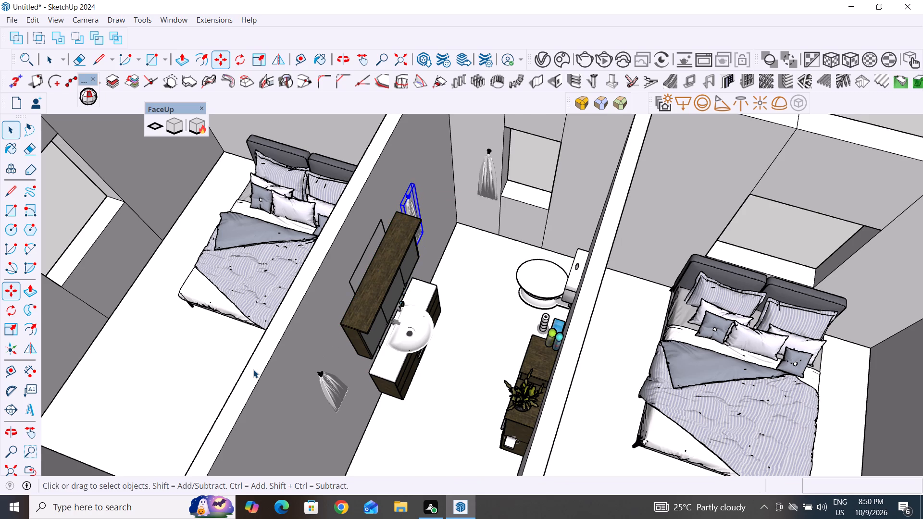
scroll(253, 370, "down", 4)
scroll(366, 330, "up", 3)
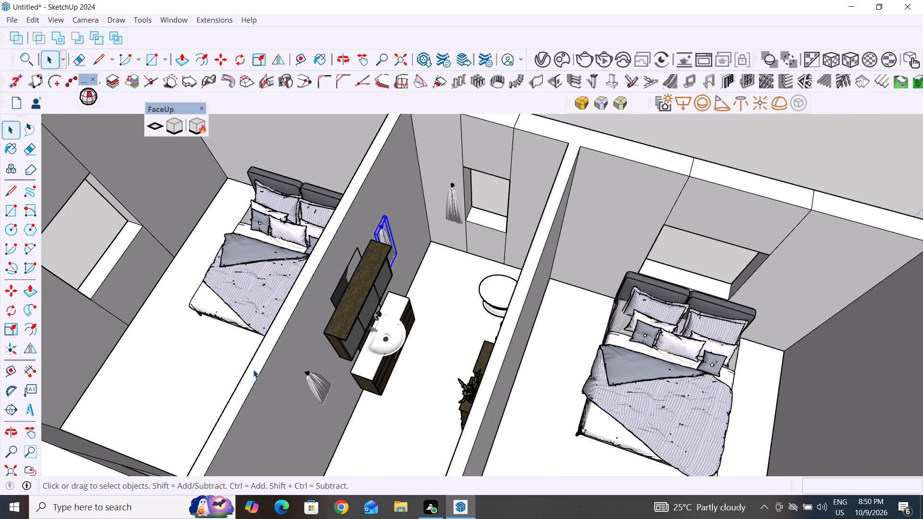
scroll(312, 357, "up", 3)
middle_click_drag(317, 373, 291, 322)
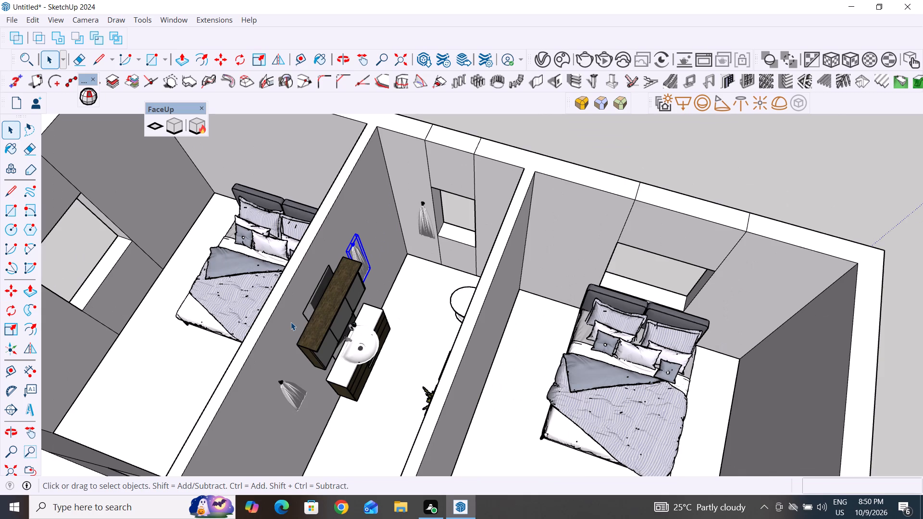
middle_click_drag(291, 322, 289, 303)
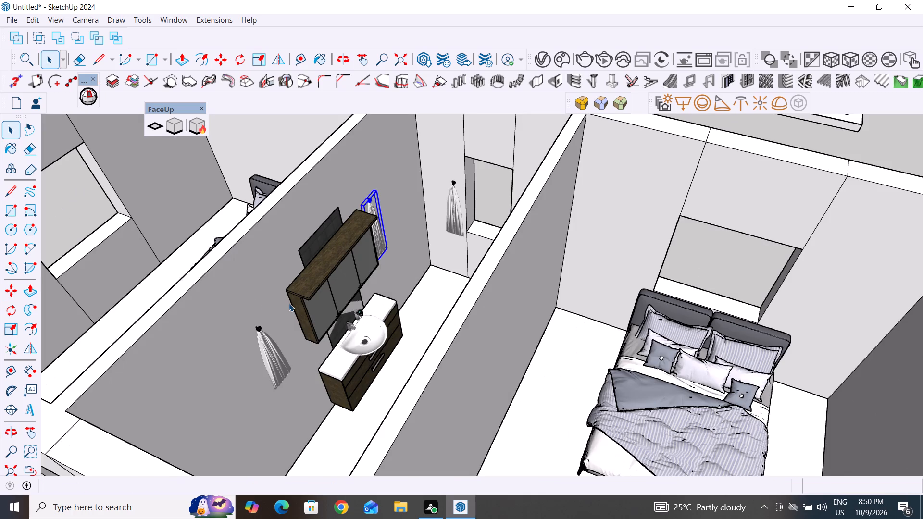
middle_click_drag(371, 354, 323, 321)
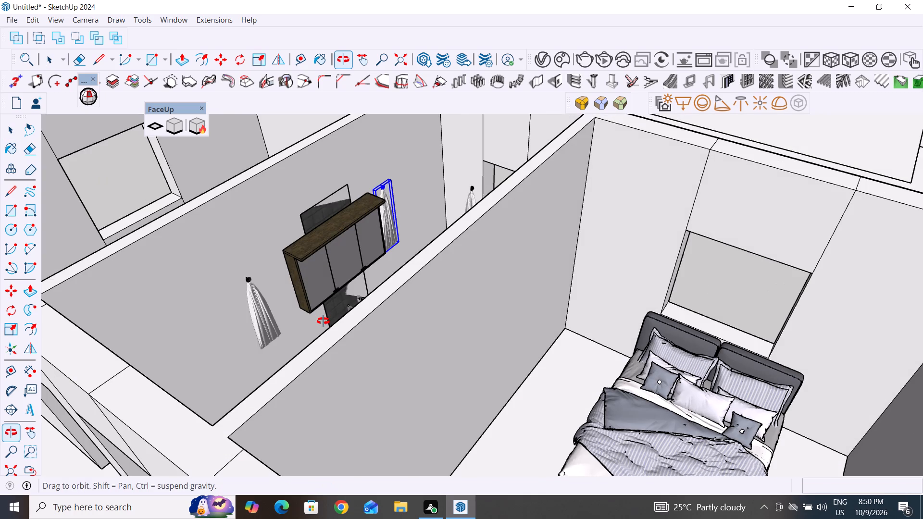
middle_click_drag(323, 321, 242, 393)
scroll(440, 214, "up", 4)
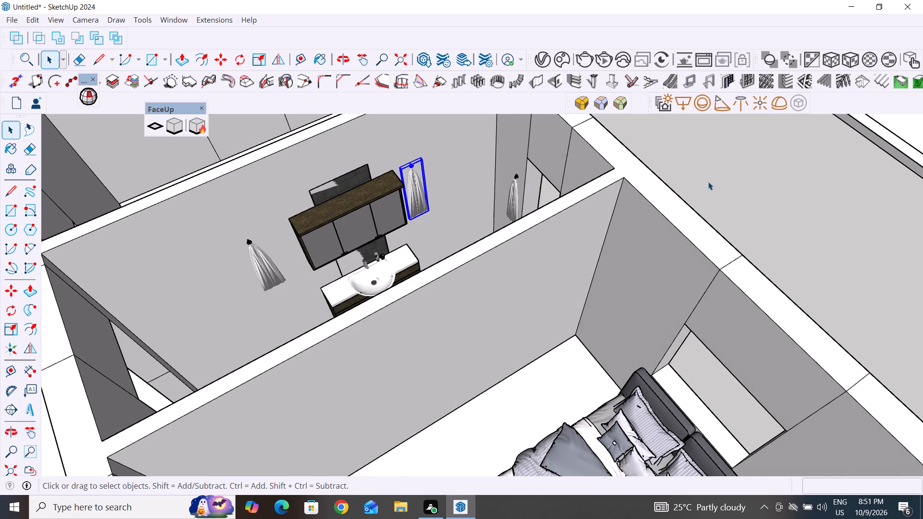
left_click(792, 156)
left_click(403, 171)
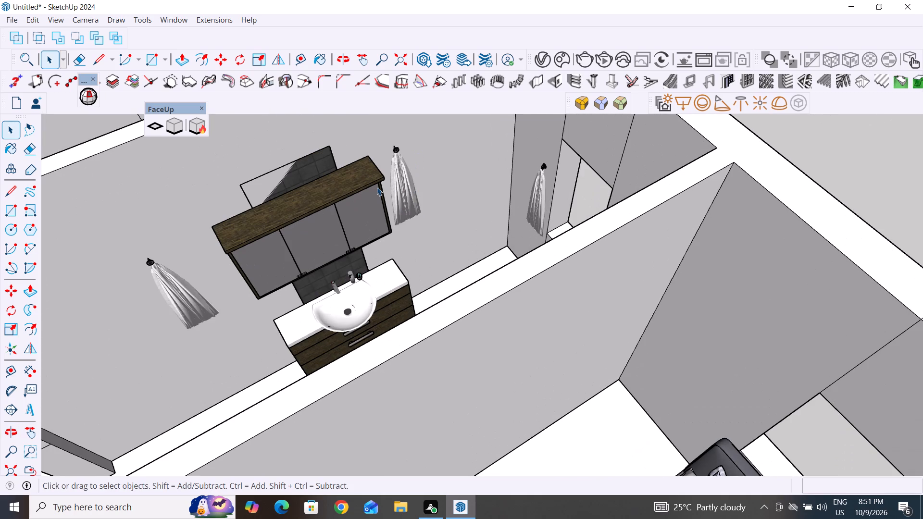
left_click(410, 211)
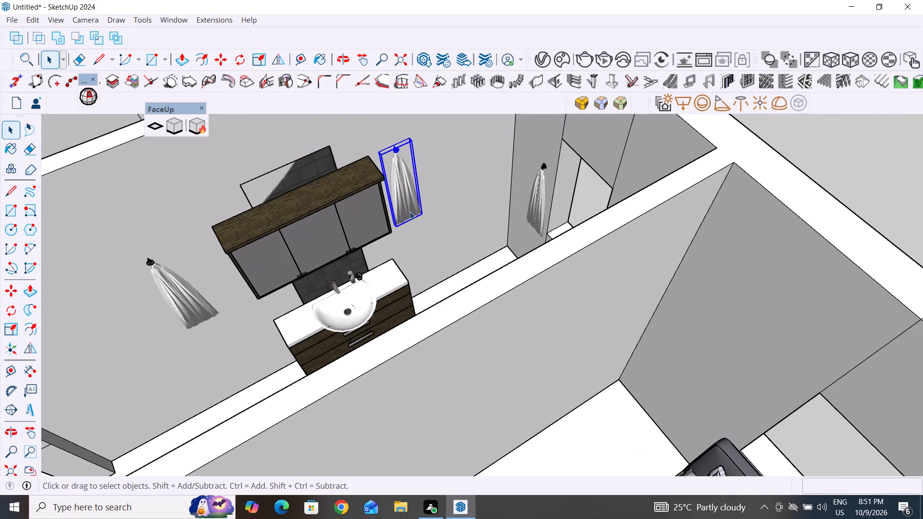
left_click(180, 297, "ctrl")
key("m")
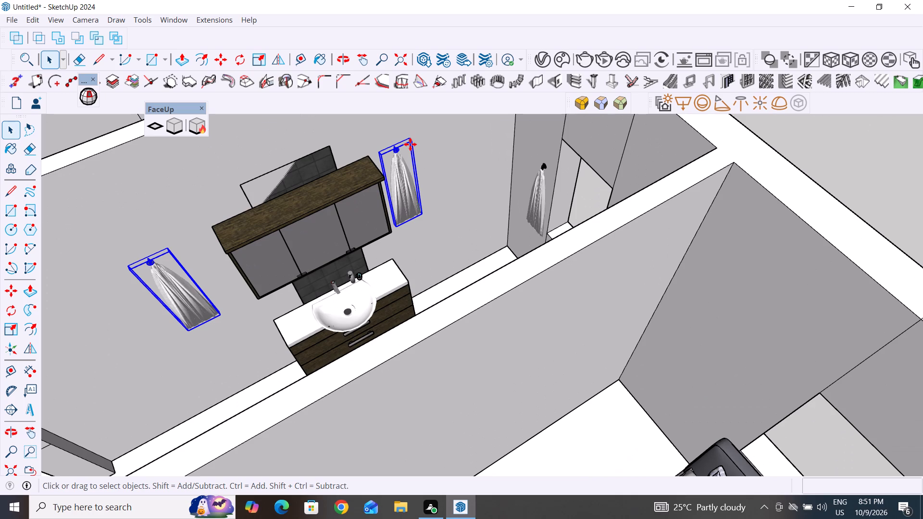
left_click(409, 137)
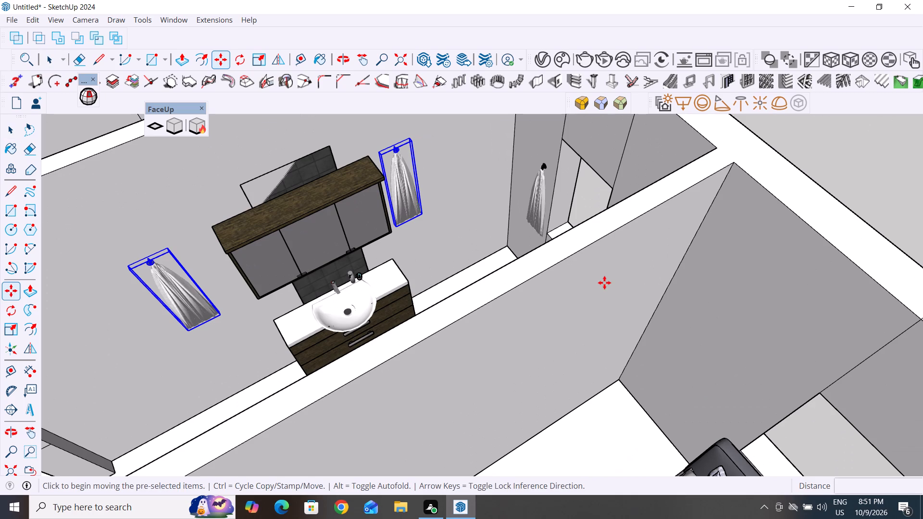
scroll(604, 283, "down", 3)
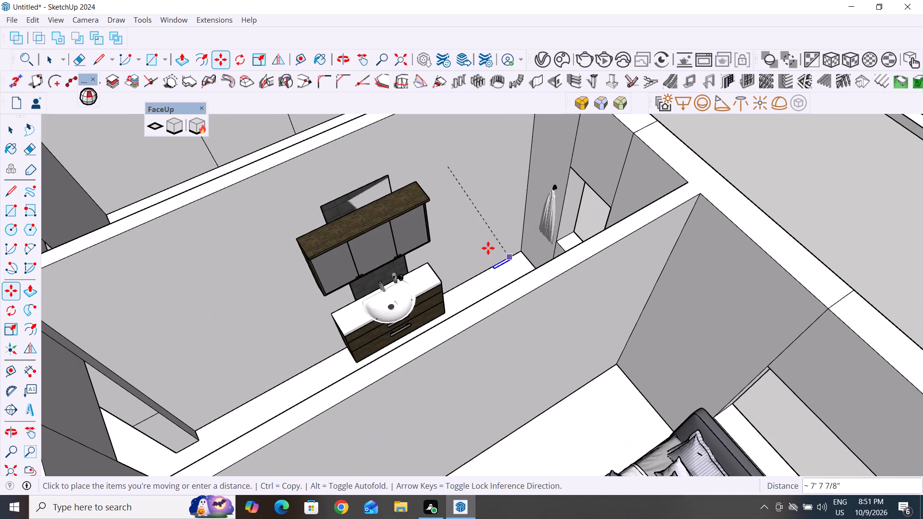
left_click(462, 188)
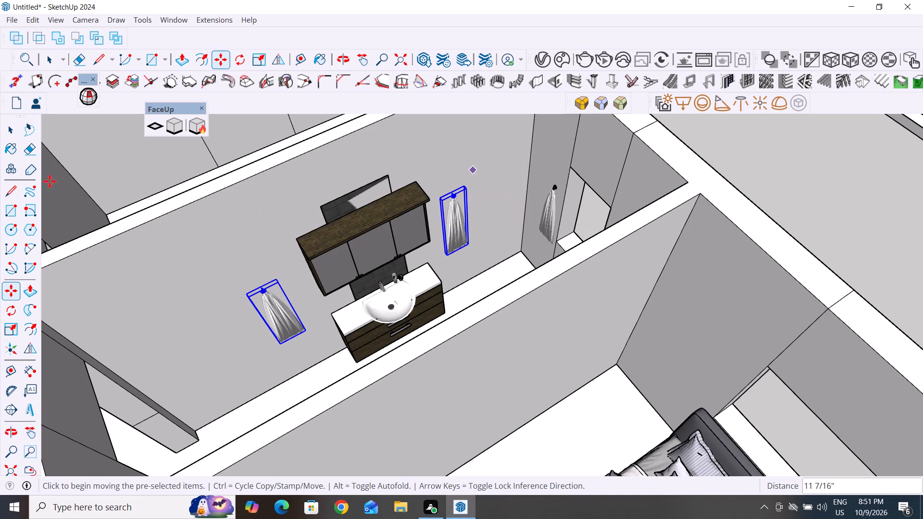
left_click(13, 130)
left_click(750, 149)
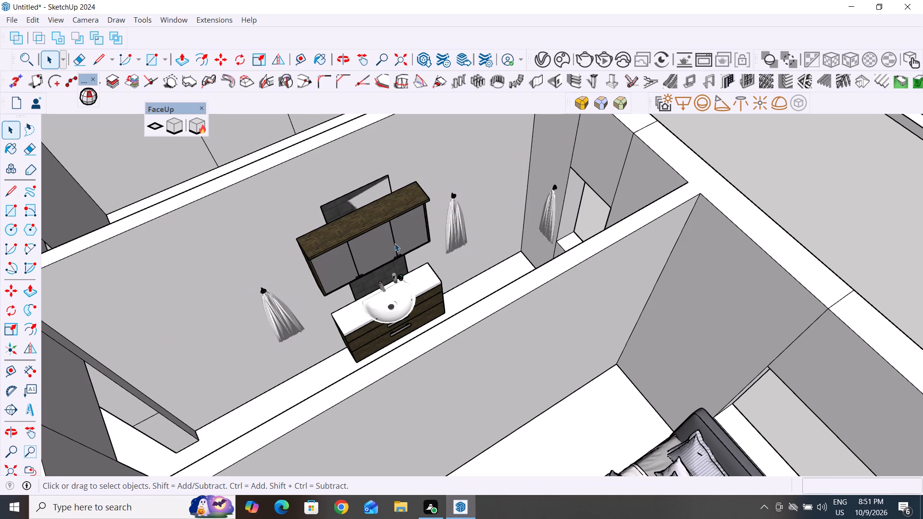
Move the copied towel about 2 1/2" along the green axis, closer to the mirror cabinet.
scroll(479, 197, "up", 7)
scroll(408, 206, "up", 4)
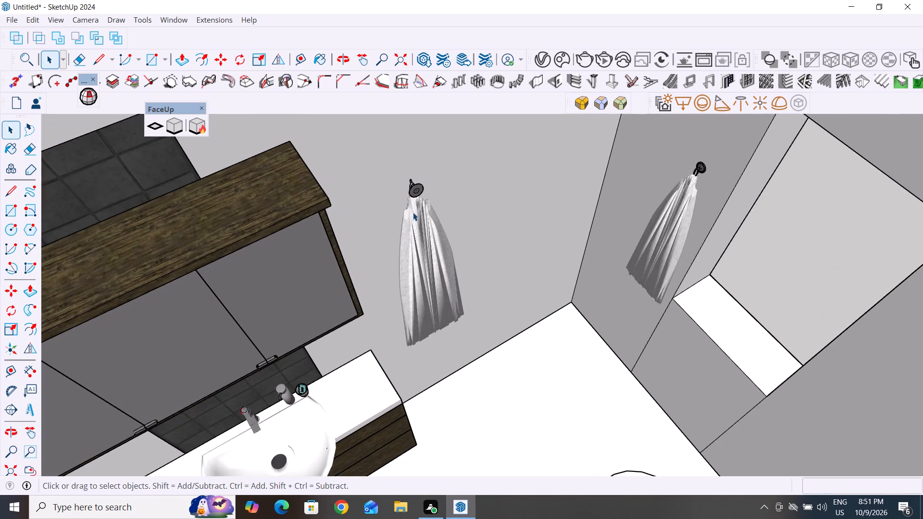
scroll(413, 212, "up", 1)
left_click(411, 173)
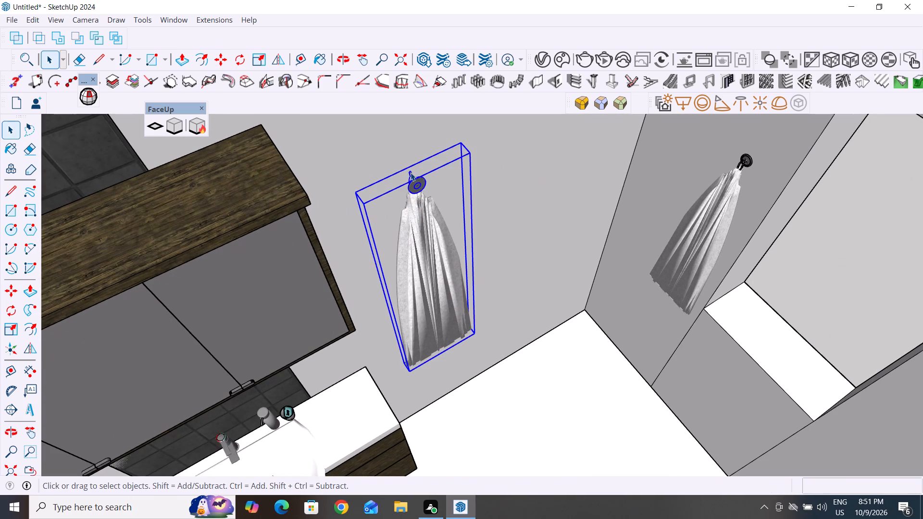
key("m")
left_click(410, 171)
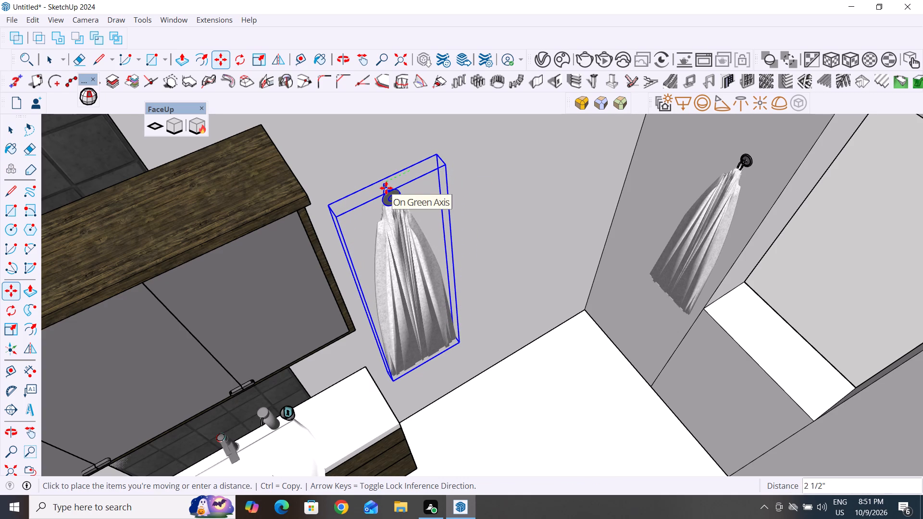
left_click(386, 188)
scroll(623, 290, "down", 5)
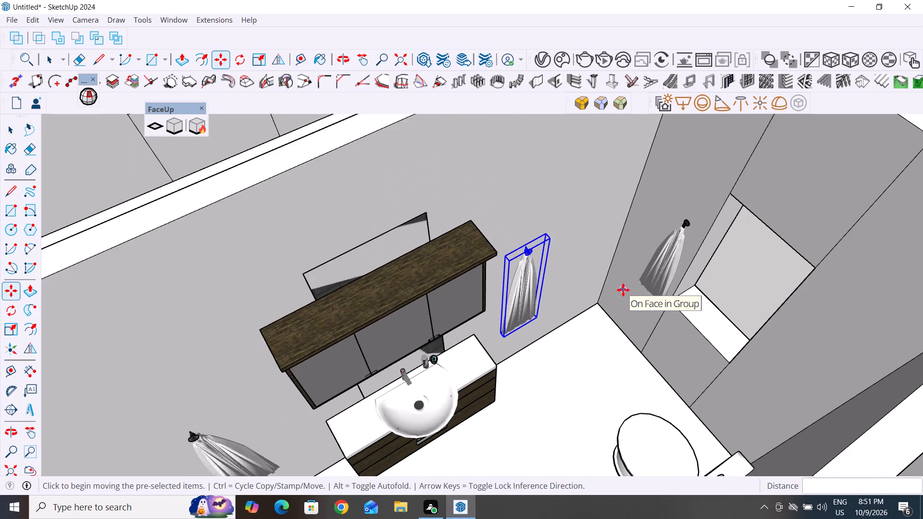
scroll(623, 290, "down", 1)
left_click(14, 128)
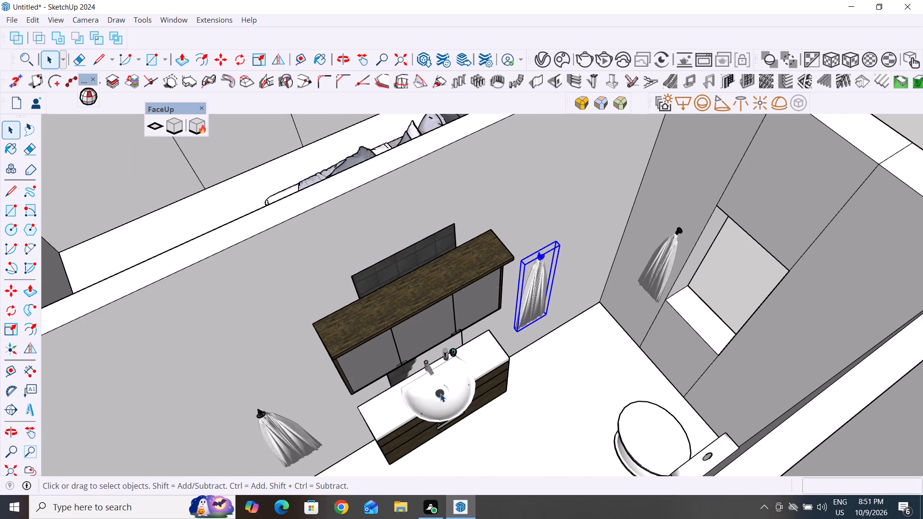
scroll(440, 394, "down", 5)
left_click(764, 272)
Move the towel on the side of the washbasin cabinet away from the window about 2 1/2" along the wall, closer to the cabinet.
scroll(395, 390, "up", 2)
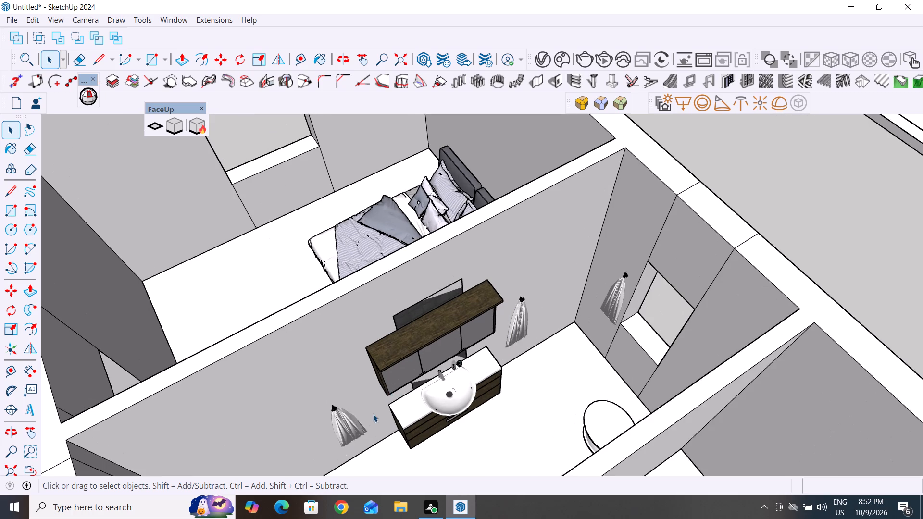
middle_click_drag(339, 448, 379, 402)
scroll(339, 447, "up", 1)
left_click(368, 391)
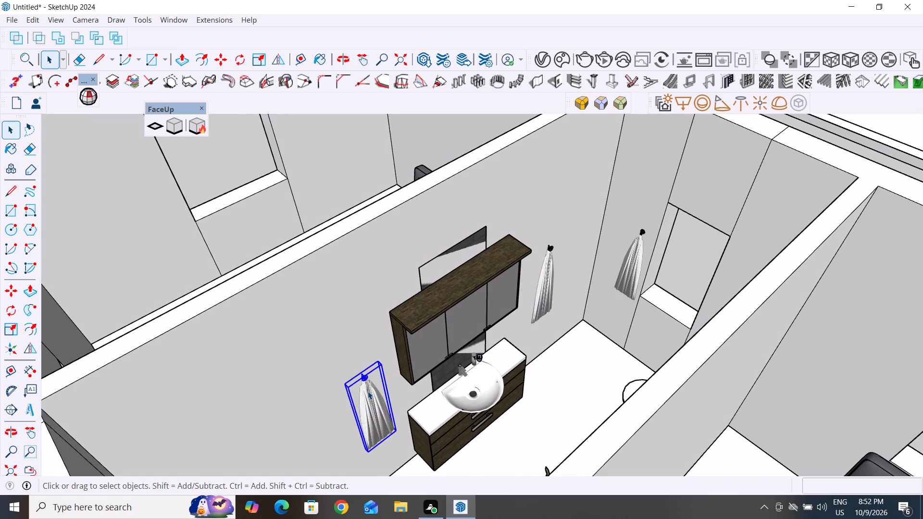
key("m")
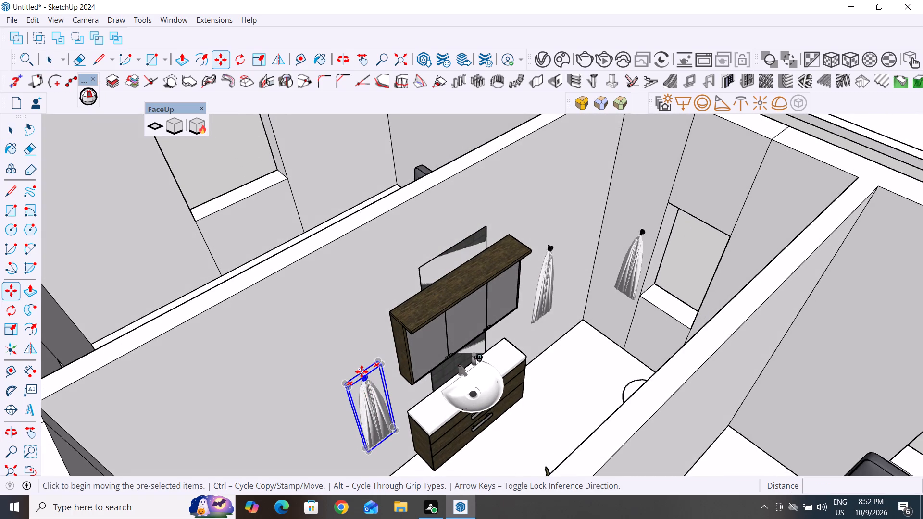
left_click(362, 371)
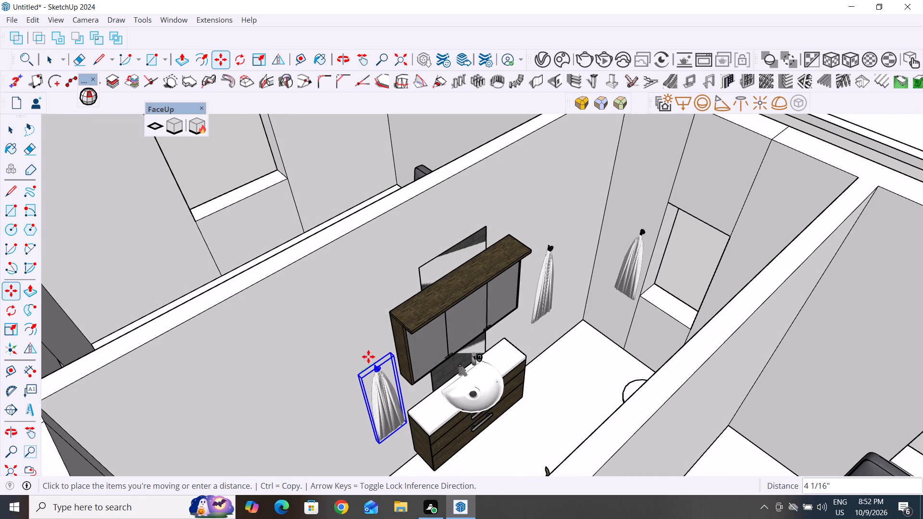
left_click(367, 362)
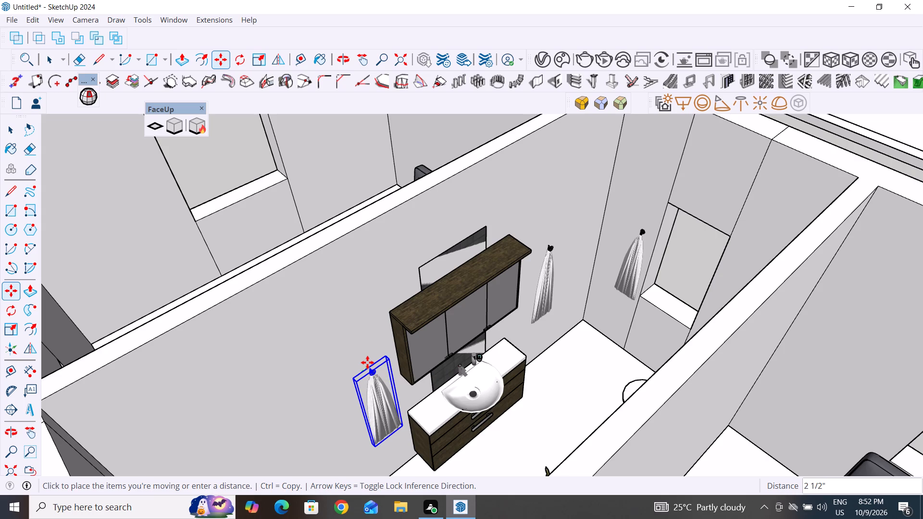
left_click(16, 133)
Move both towels flanking the washbasin cabinet together about 10 3/16" toward the long bathroom wall.
scroll(385, 408, "down", 5)
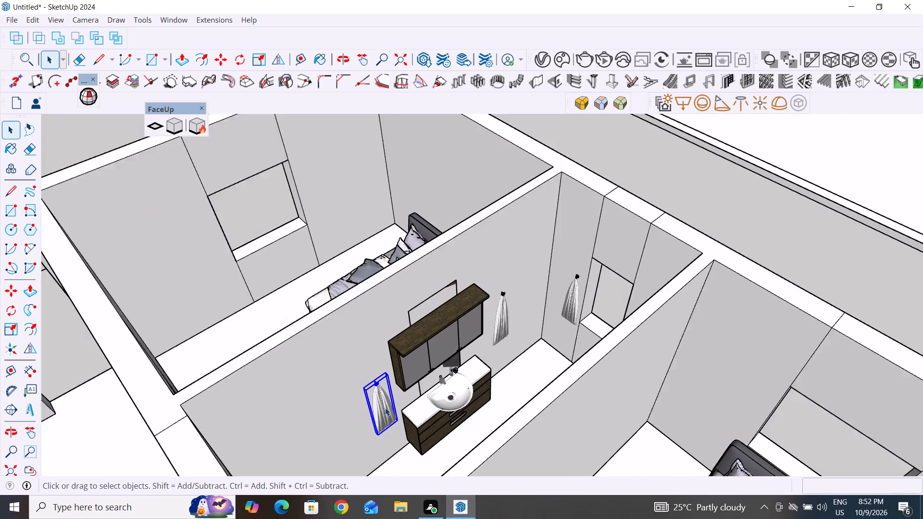
scroll(385, 408, "down", 4)
middle_click_drag(396, 407, 528, 366)
left_click(513, 325)
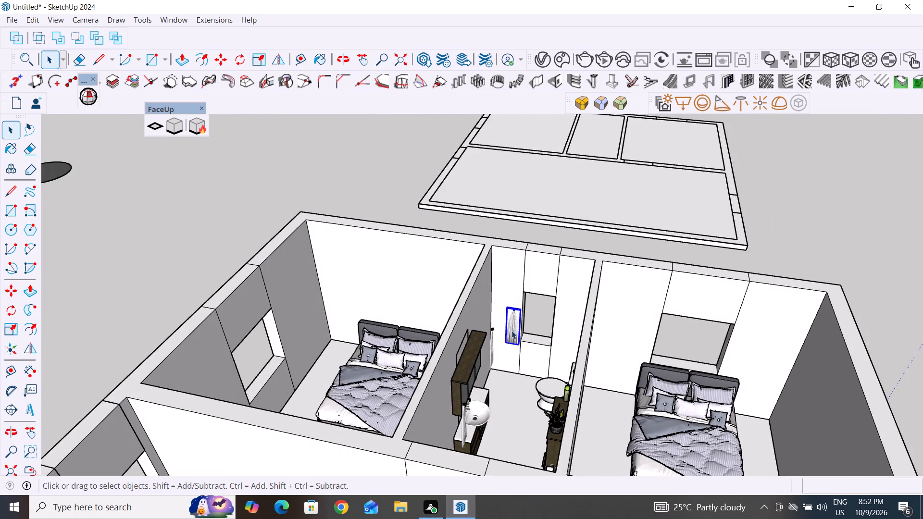
scroll(482, 365, "up", 4)
left_click(453, 445)
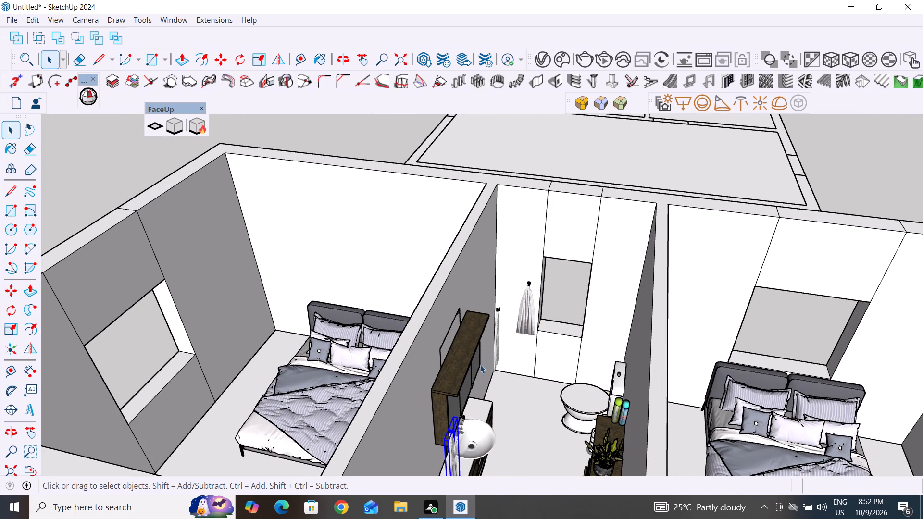
left_click(500, 322, "ctrl")
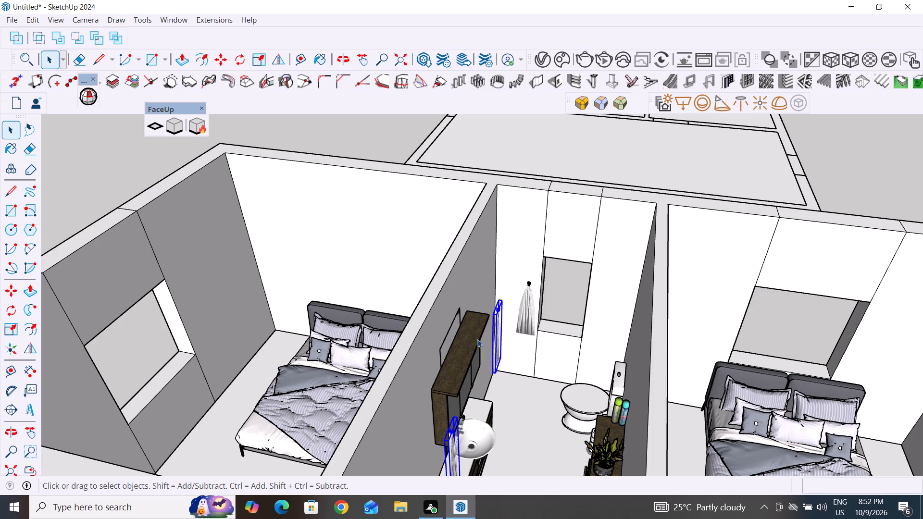
key("m")
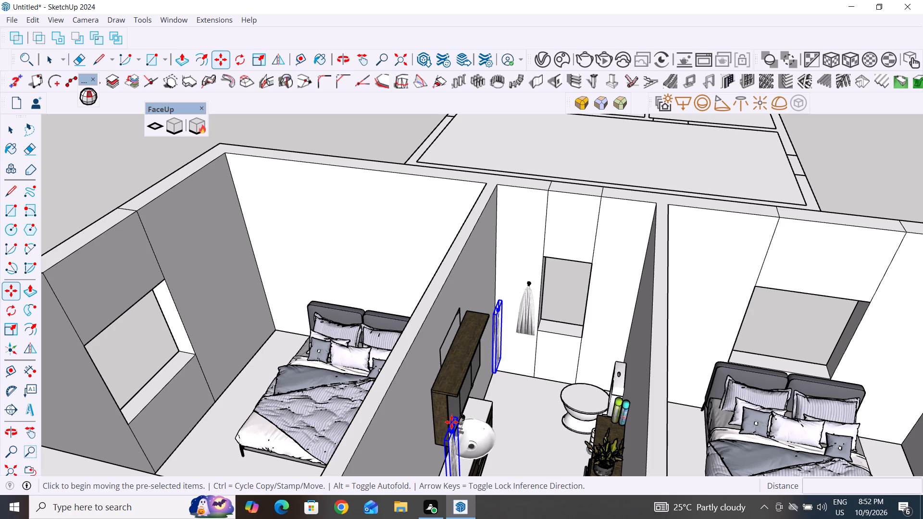
left_click(449, 428)
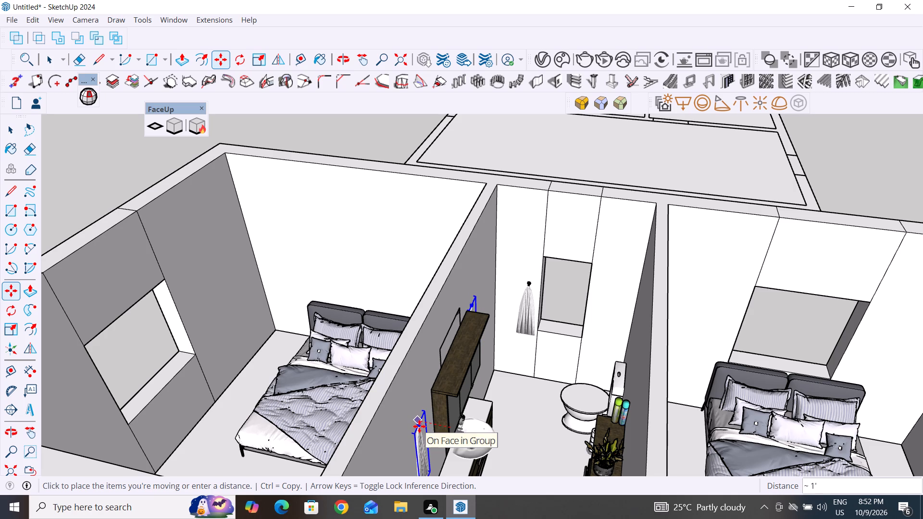
left_click(421, 427)
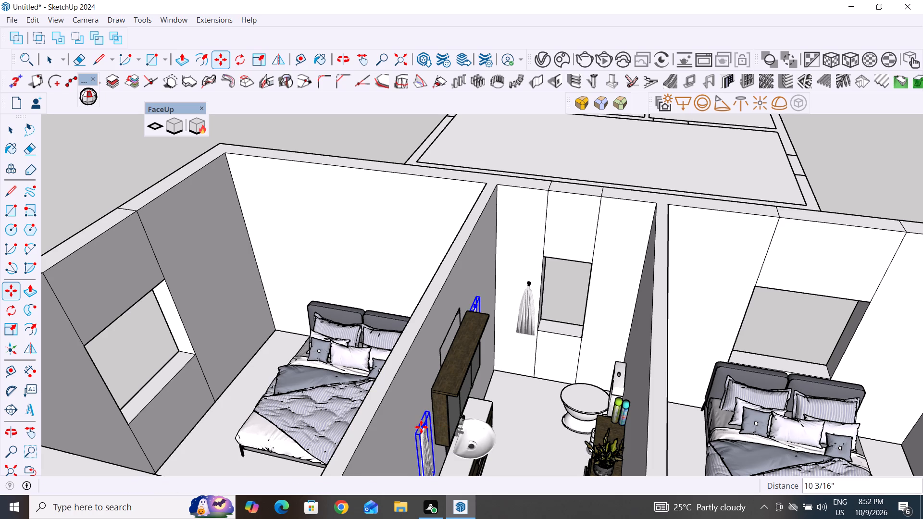
left_click(11, 127)
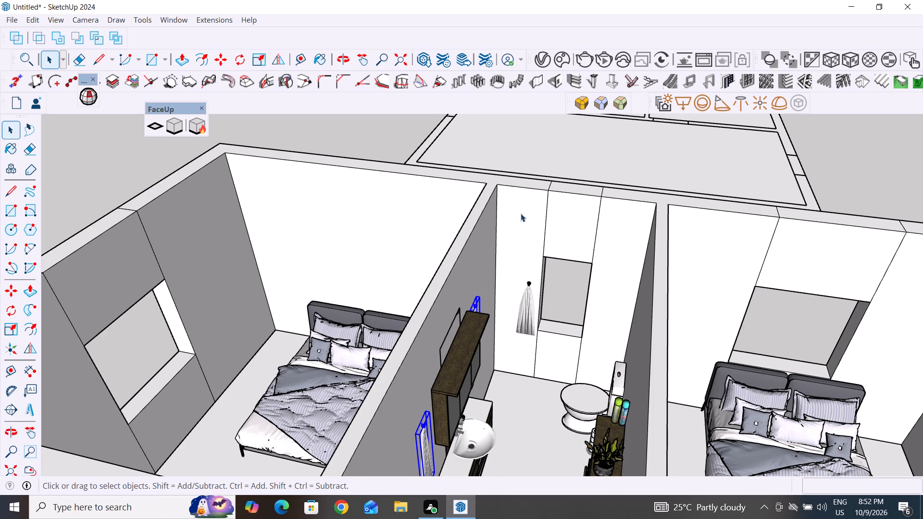
left_click(832, 166)
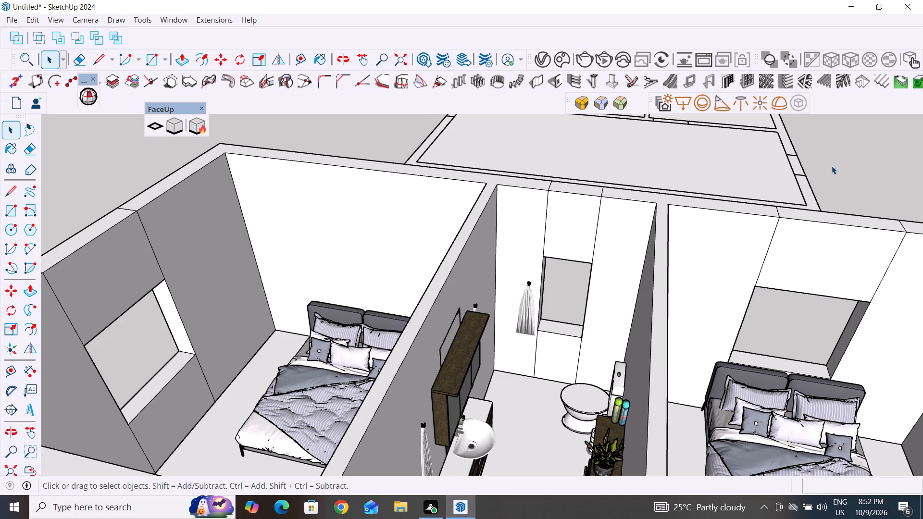
Delete the hanging towel beside the bathroom window.
left_click(528, 297)
key("Delete")
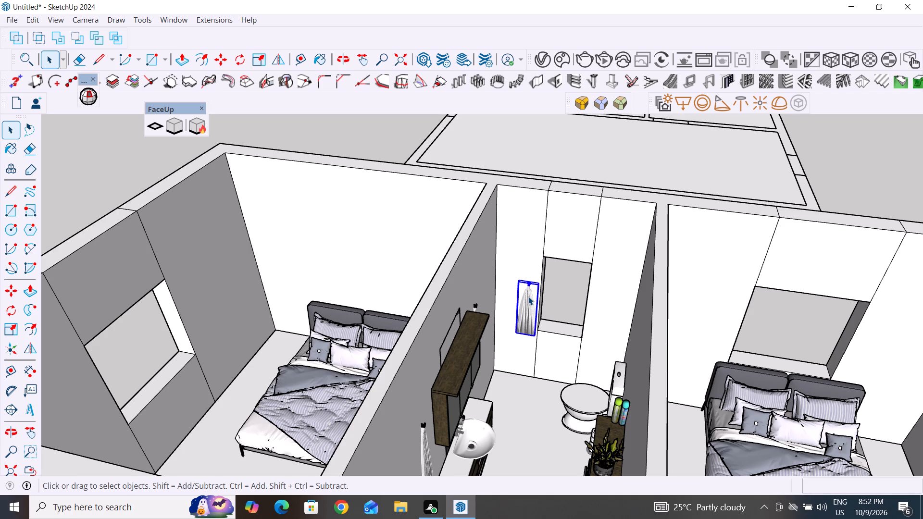
Examine the bathroom and bedroom layout from above across the whole house.
scroll(548, 412, "down", 8)
middle_click_drag(828, 311, 814, 359)
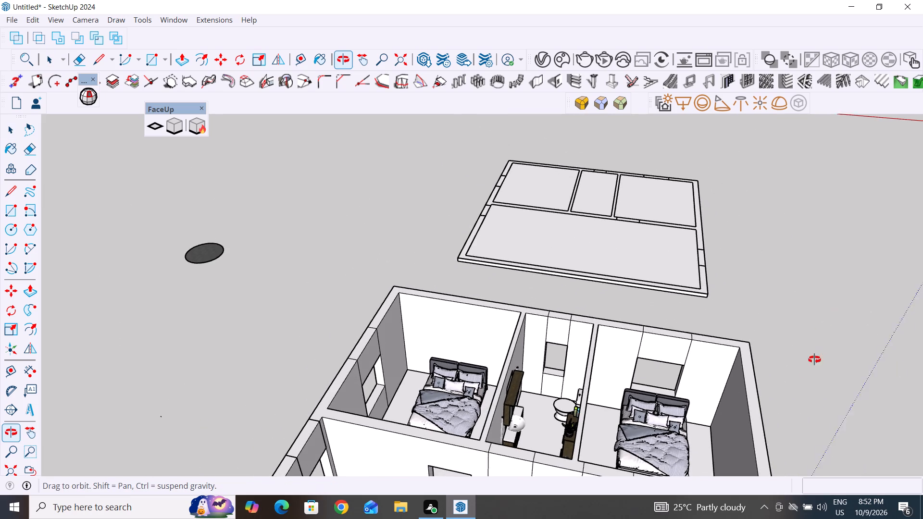
middle_click_drag(814, 359, 516, 362)
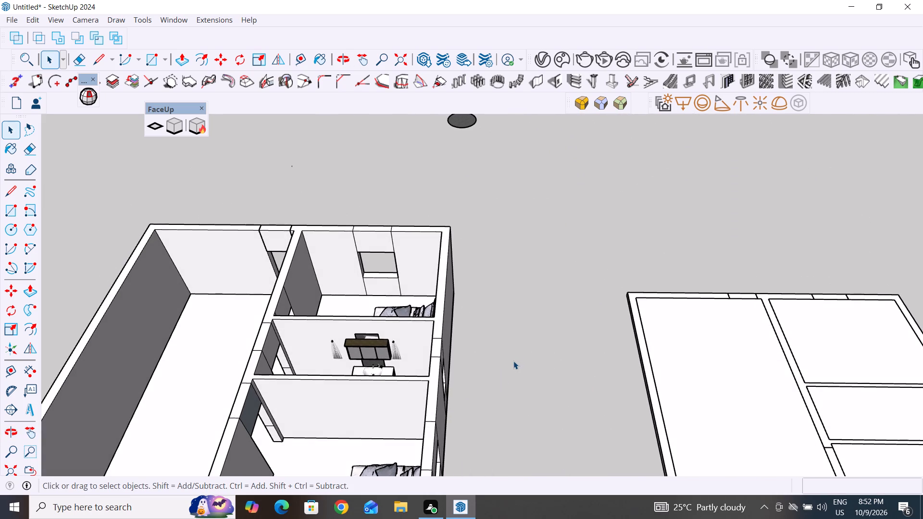
scroll(660, 343, "down", 4)
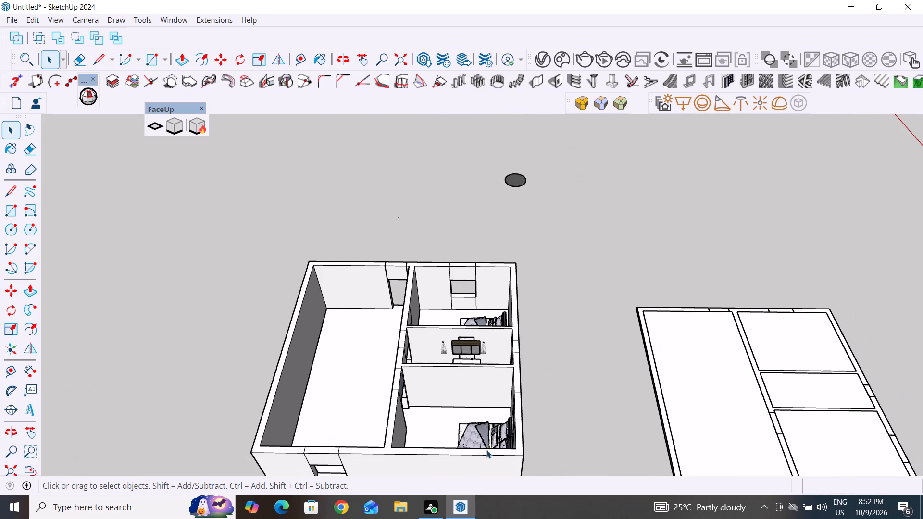
scroll(461, 458, "up", 3)
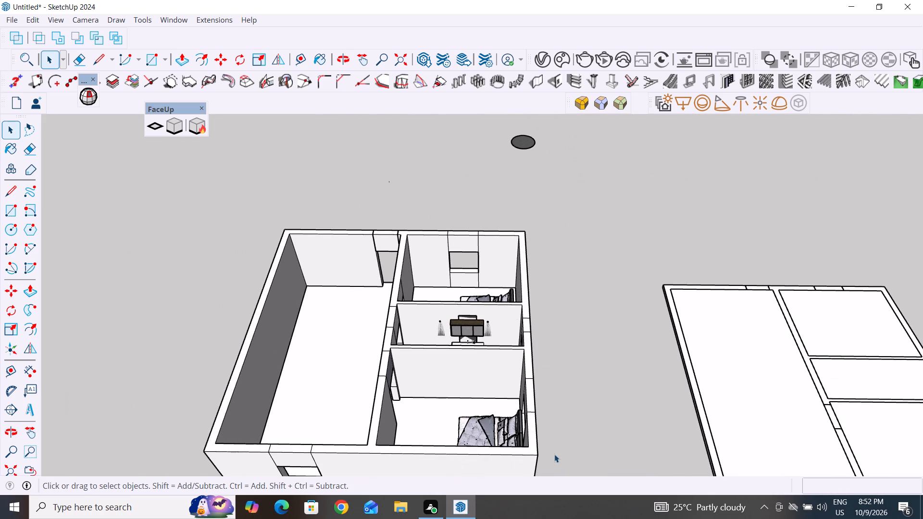
scroll(486, 420, "up", 3)
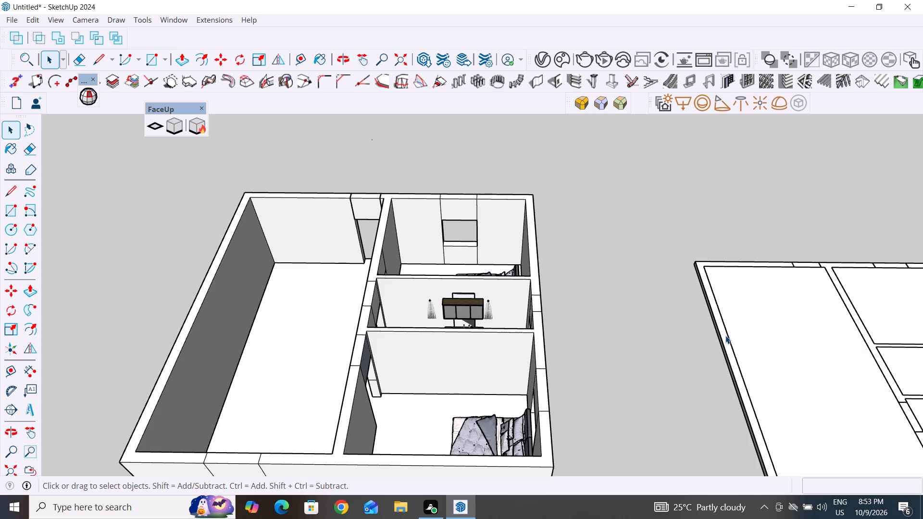
Search the 3D Warehouse for "WARDDROP" in place of the bathroom set search.
left_click(176, 18)
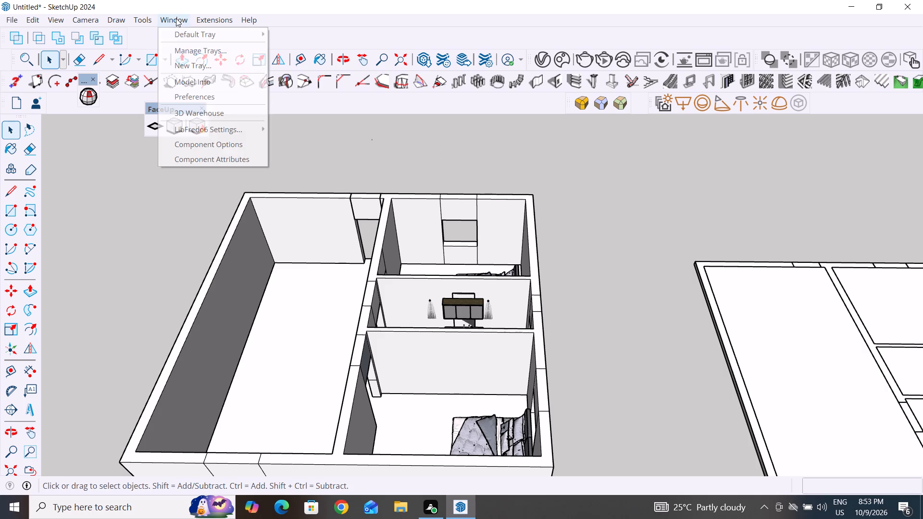
left_click(208, 111)
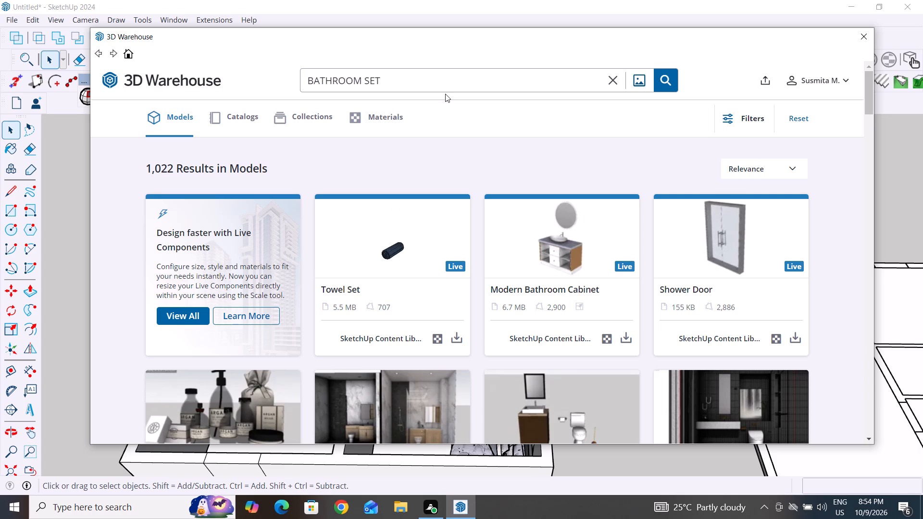
left_click(434, 84)
key("BackSpace")
key("BackSpace")
key("BackSpace")
key("BackSpace")
key("BackSpace")
key("BackSpace")
key("BackSpace")
key("BackSpace")
key("BackSpace")
key("BackSpace")
key("BackSpace")
key("BackSpace")
key("BackSpace")
key("BackSpace")
key("BackSpace")
key("BackSpace")
key("BackSpace")
key("BackSpace")
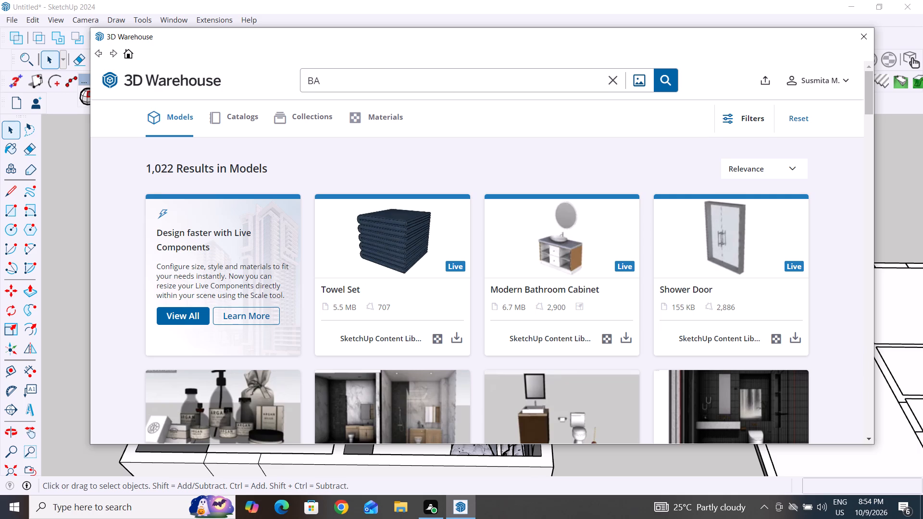
type("WARDDR")
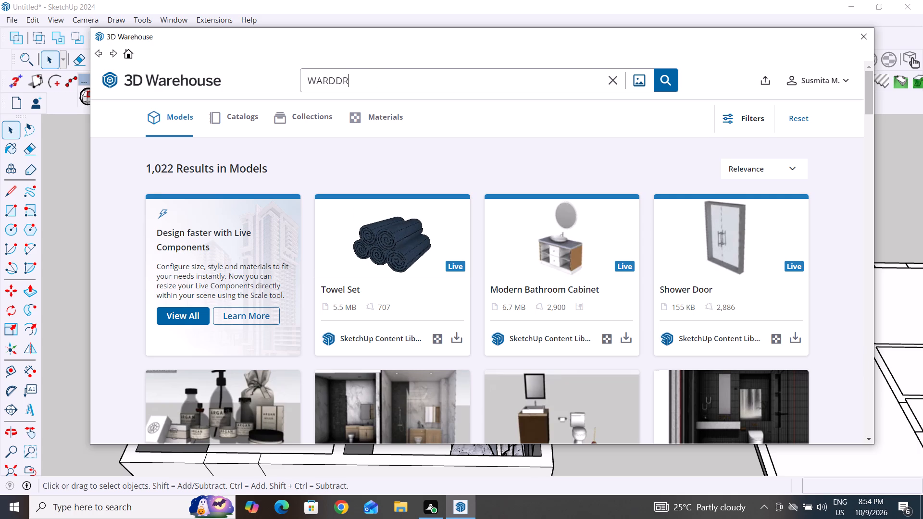
type("OP")
key("Return")
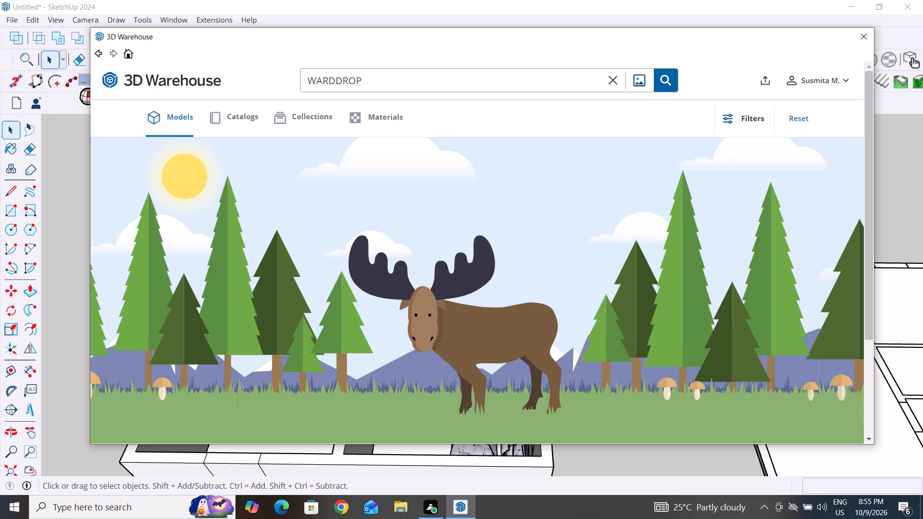
Change the model search term to "WARDDROB" and run the search.
left_click(433, 84)
key("BackSpace")
key("d")
key("BackSpace")
key("b")
key("Return")
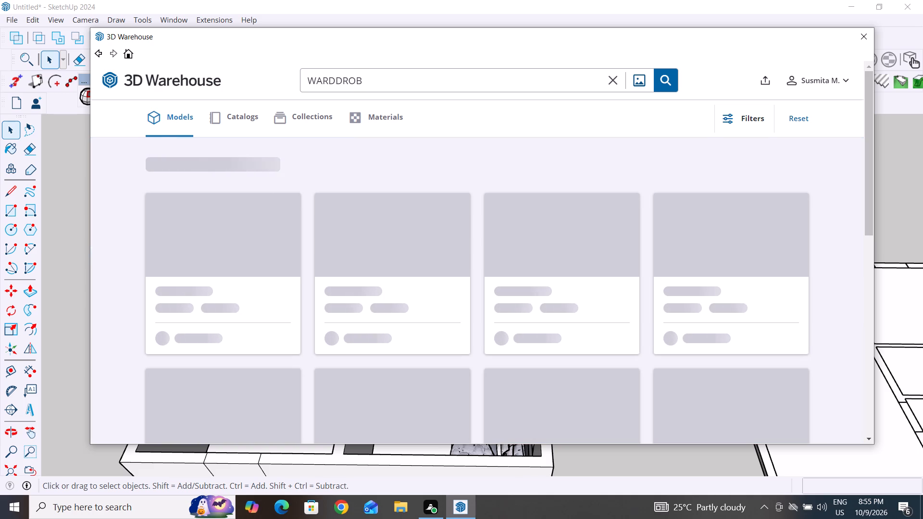
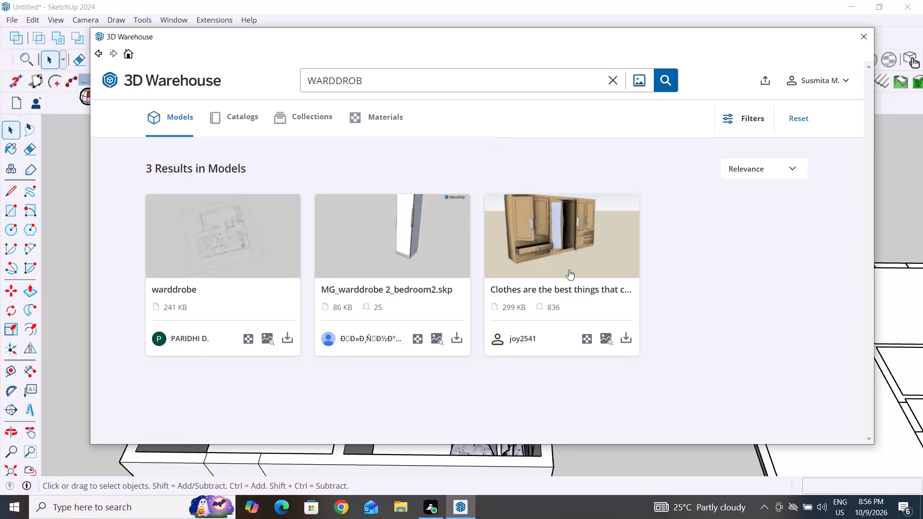
Look through the wardrobe models found, and search the 3D Warehouse again with the term "WARDDROBE".
scroll(498, 323, "down", 4)
scroll(454, 267, "up", 4)
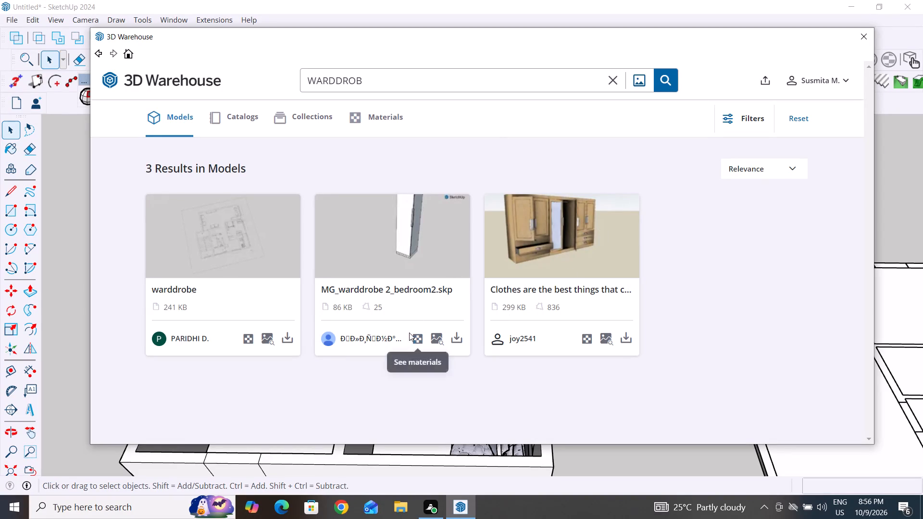
left_click(371, 78)
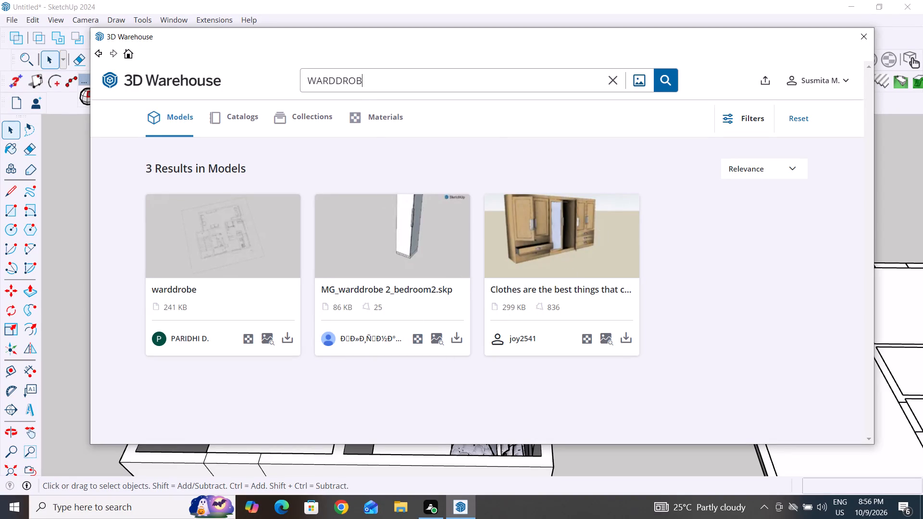
key("e")
key("Return")
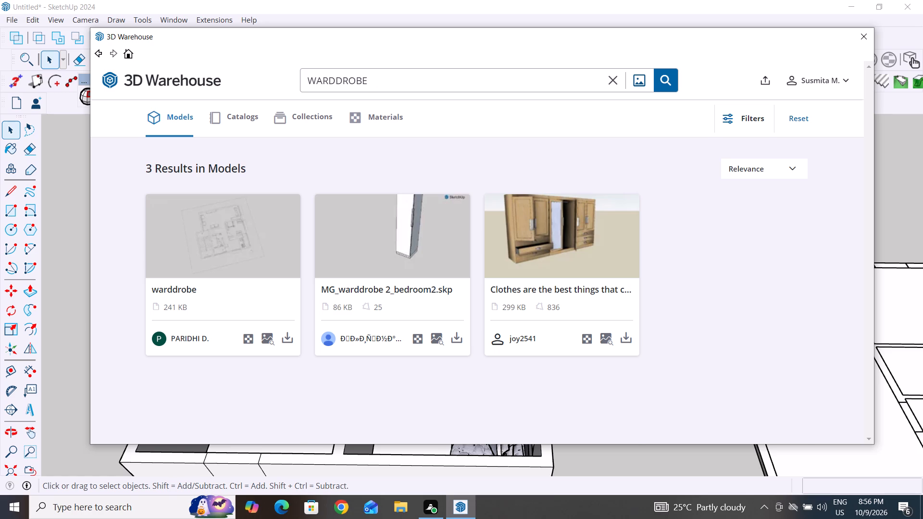
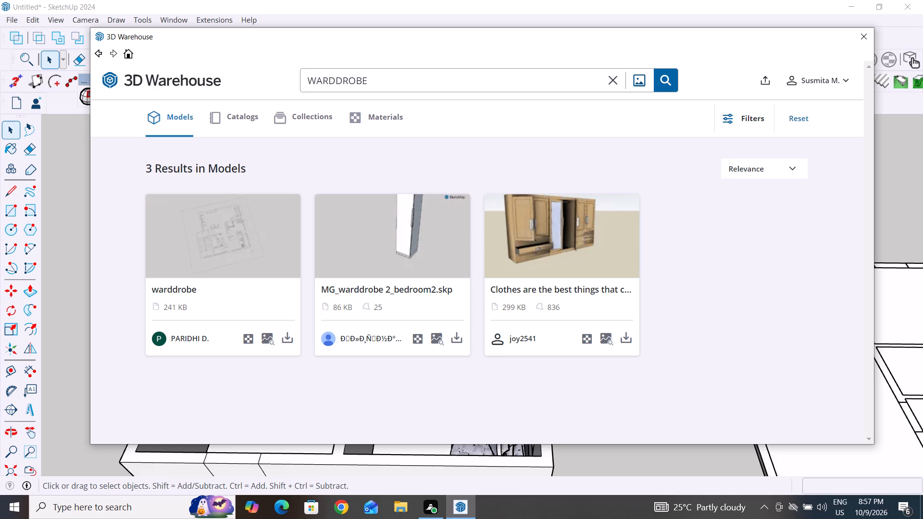
Replace the misspelled search term and search the 3D Warehouse models for "WARDROBE".
scroll(433, 210, "down", 2)
left_click(614, 79)
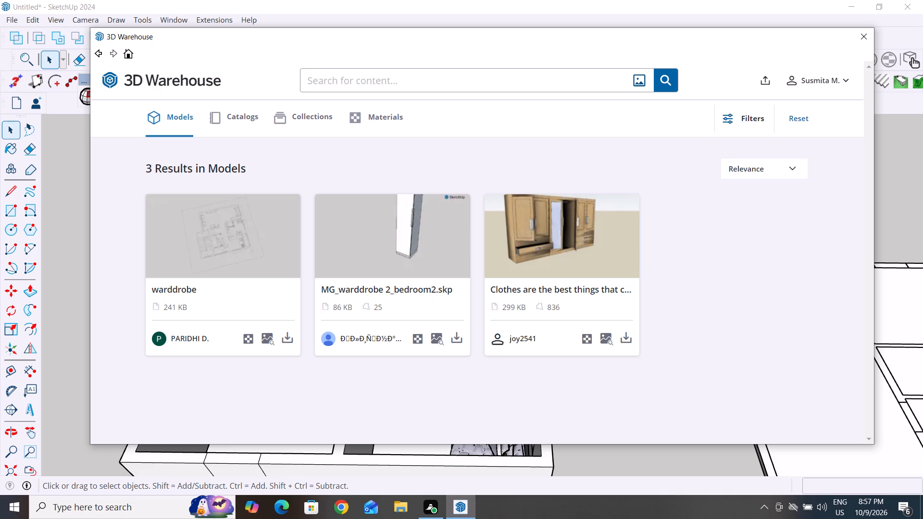
type("WARD")
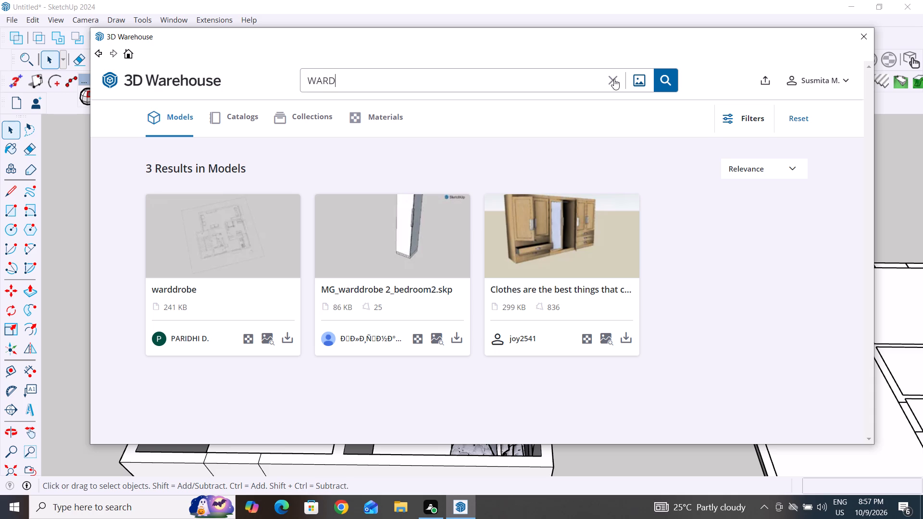
type("RO")
type("BE")
key("Return")
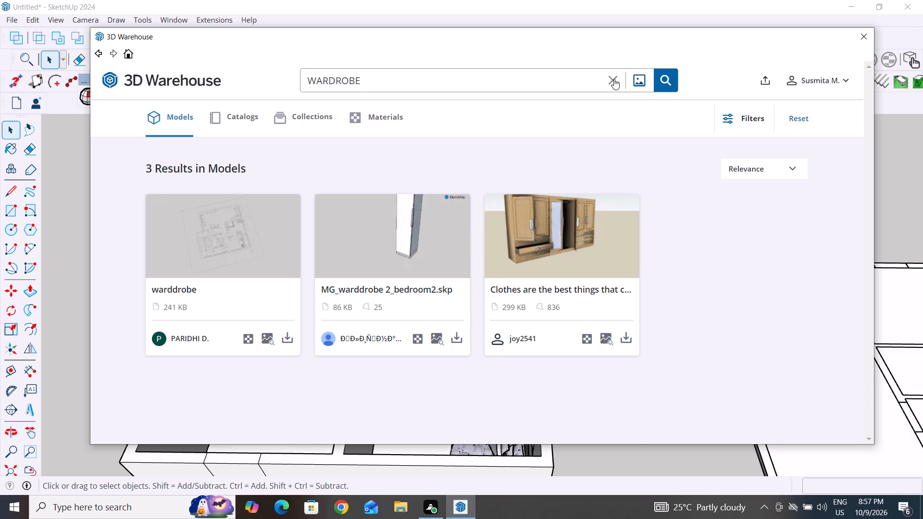
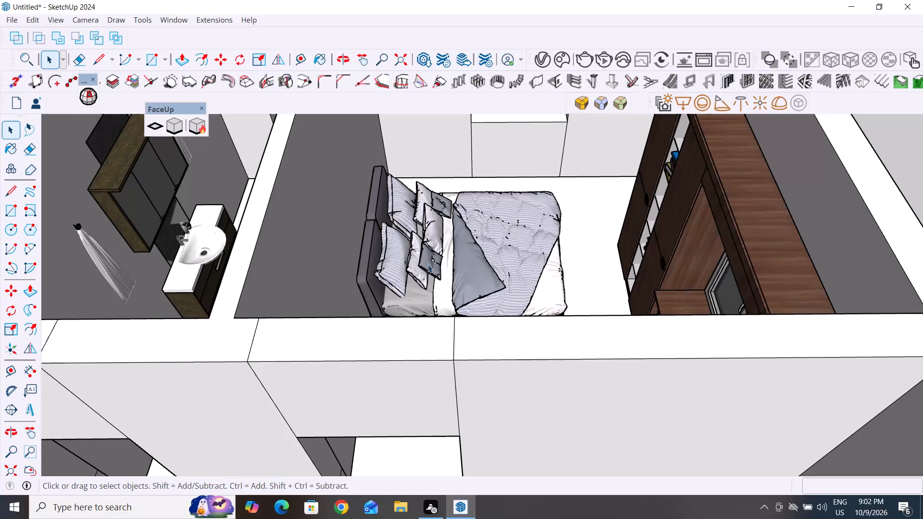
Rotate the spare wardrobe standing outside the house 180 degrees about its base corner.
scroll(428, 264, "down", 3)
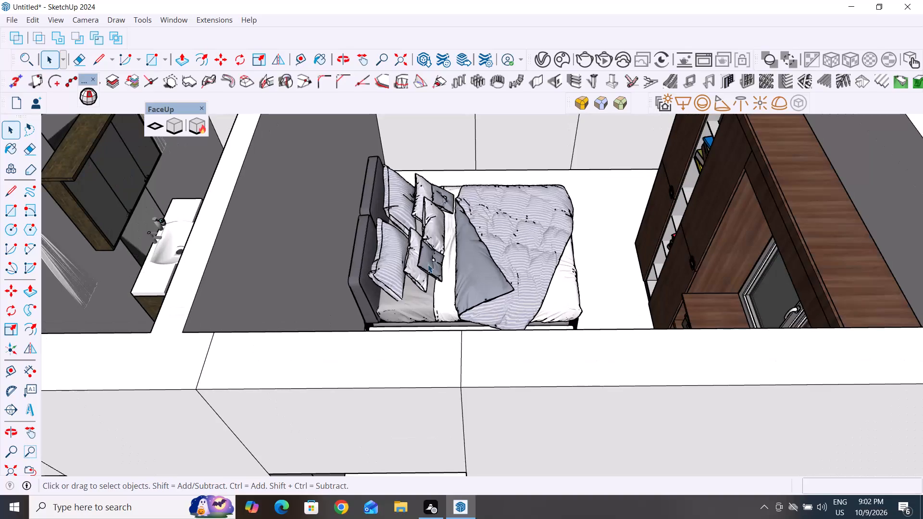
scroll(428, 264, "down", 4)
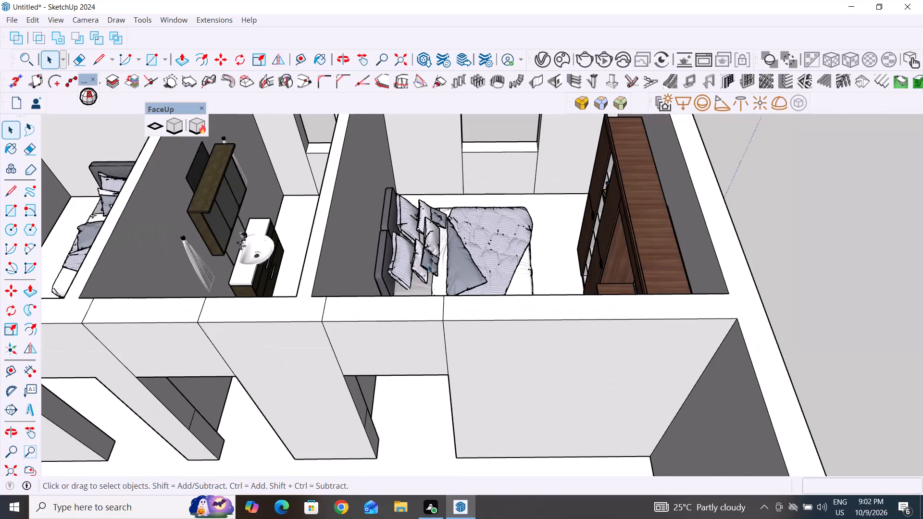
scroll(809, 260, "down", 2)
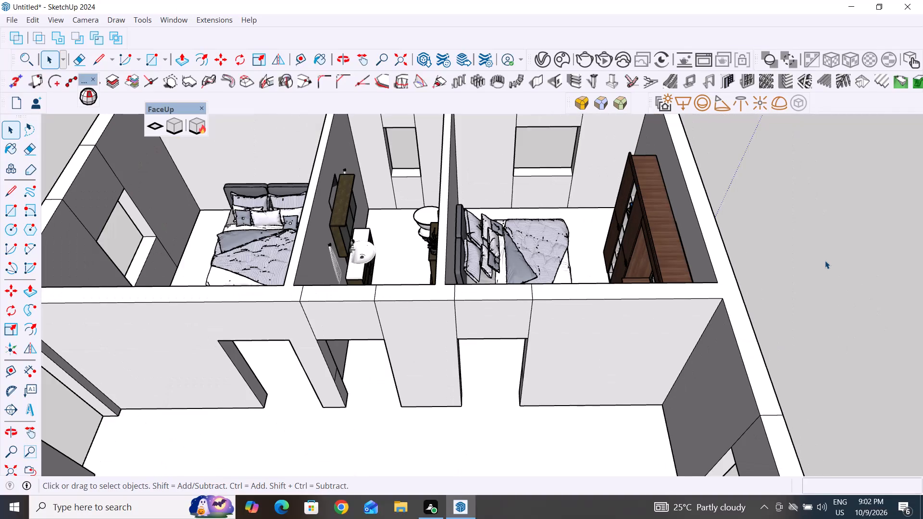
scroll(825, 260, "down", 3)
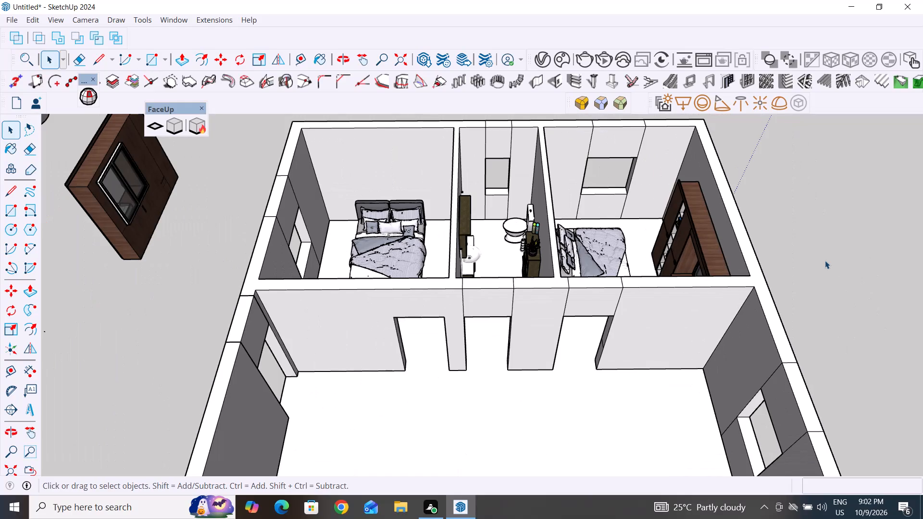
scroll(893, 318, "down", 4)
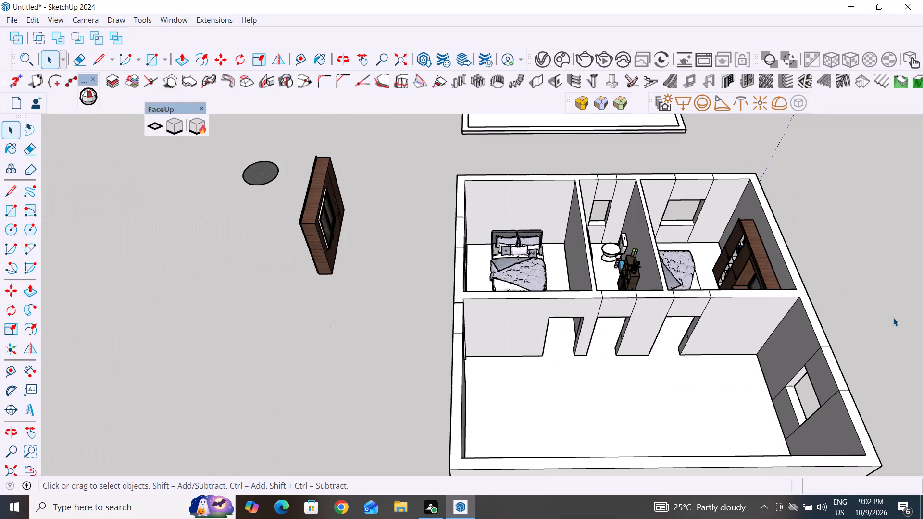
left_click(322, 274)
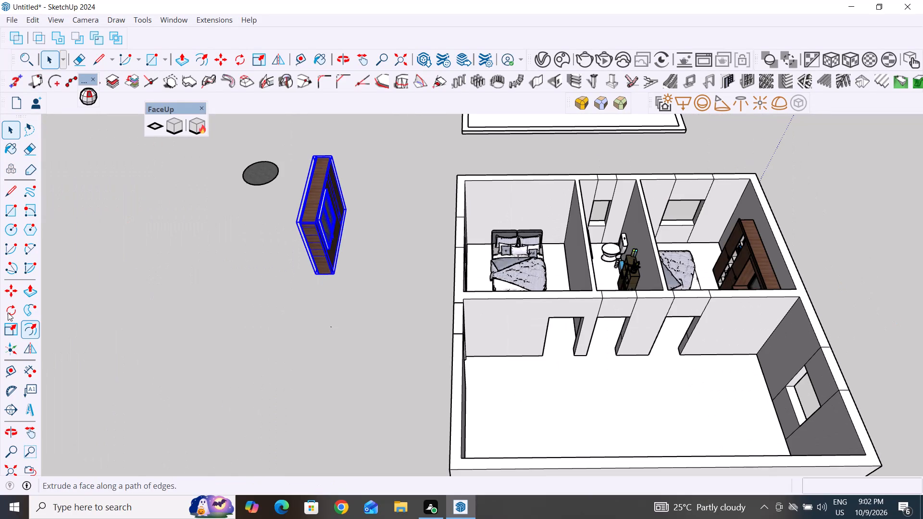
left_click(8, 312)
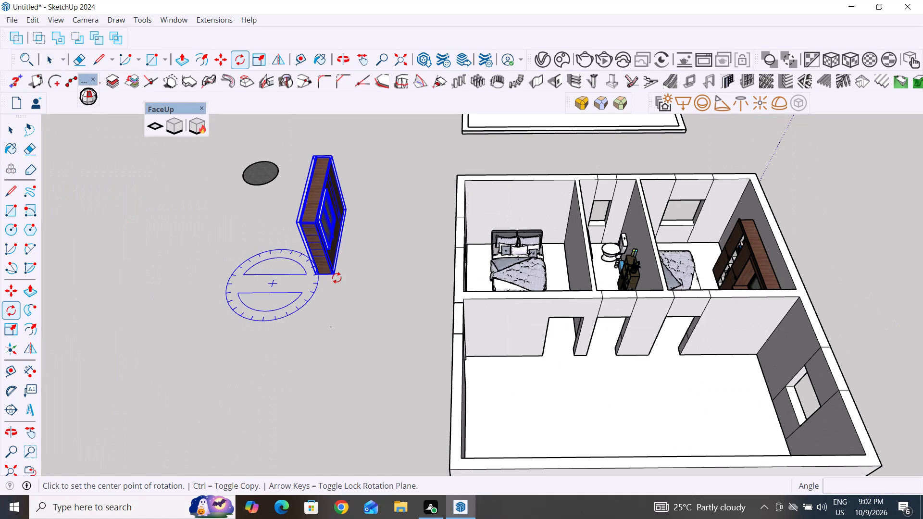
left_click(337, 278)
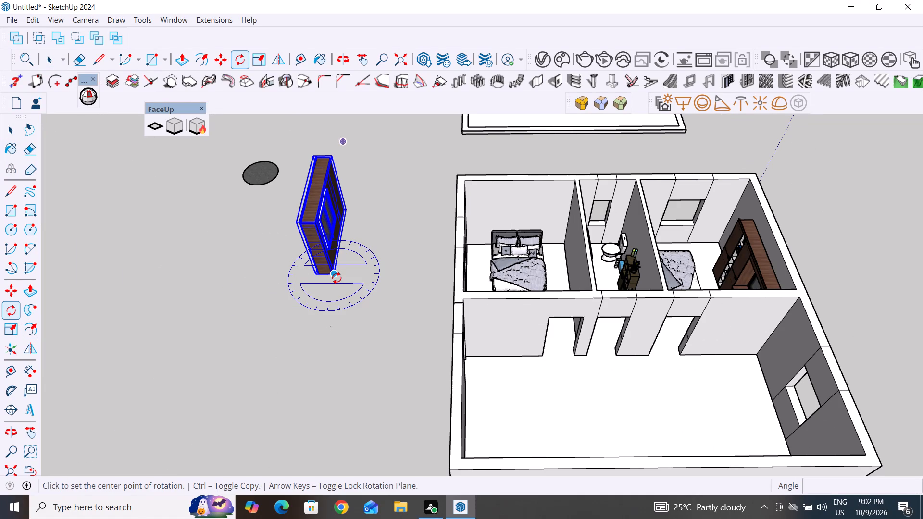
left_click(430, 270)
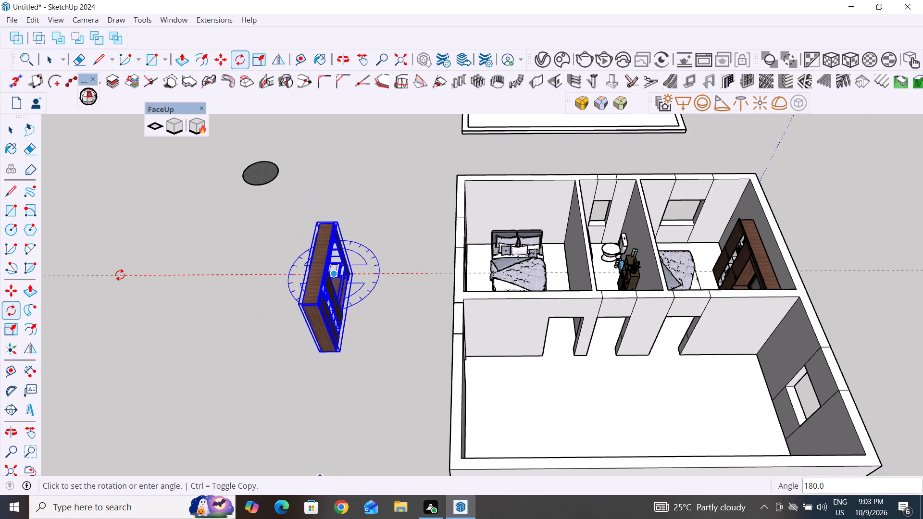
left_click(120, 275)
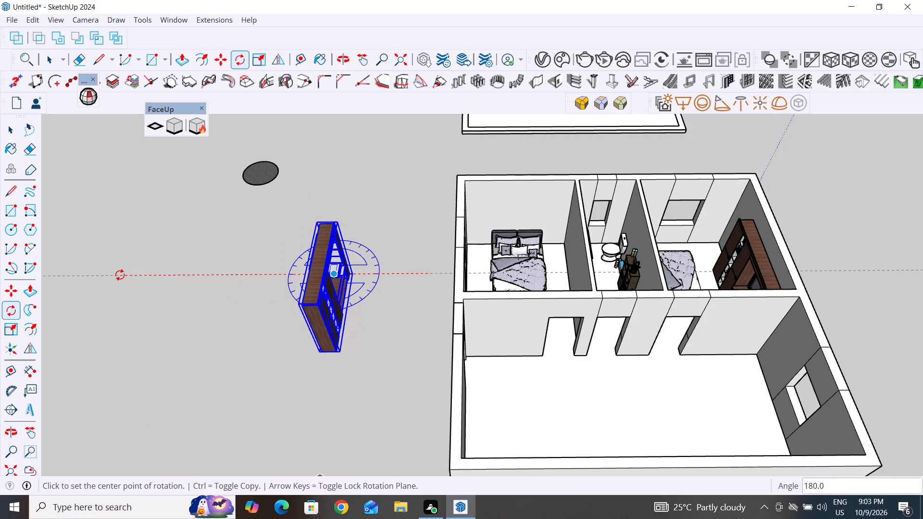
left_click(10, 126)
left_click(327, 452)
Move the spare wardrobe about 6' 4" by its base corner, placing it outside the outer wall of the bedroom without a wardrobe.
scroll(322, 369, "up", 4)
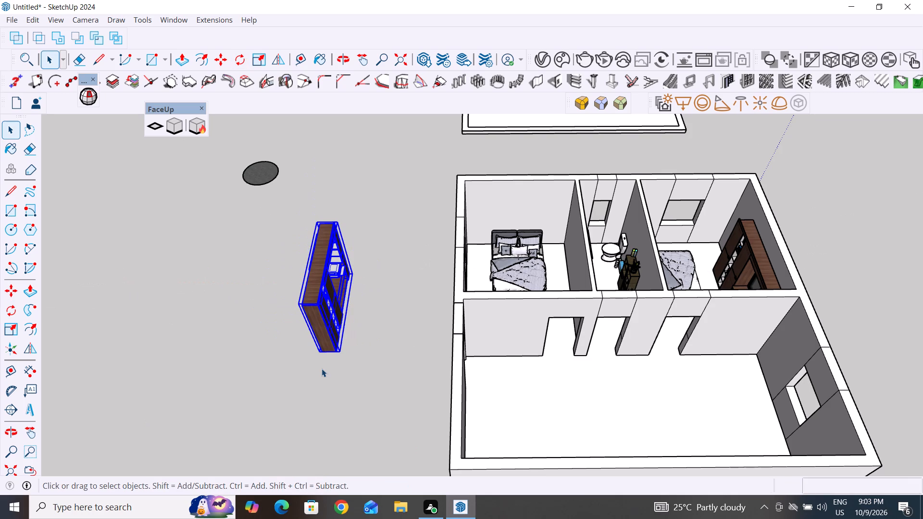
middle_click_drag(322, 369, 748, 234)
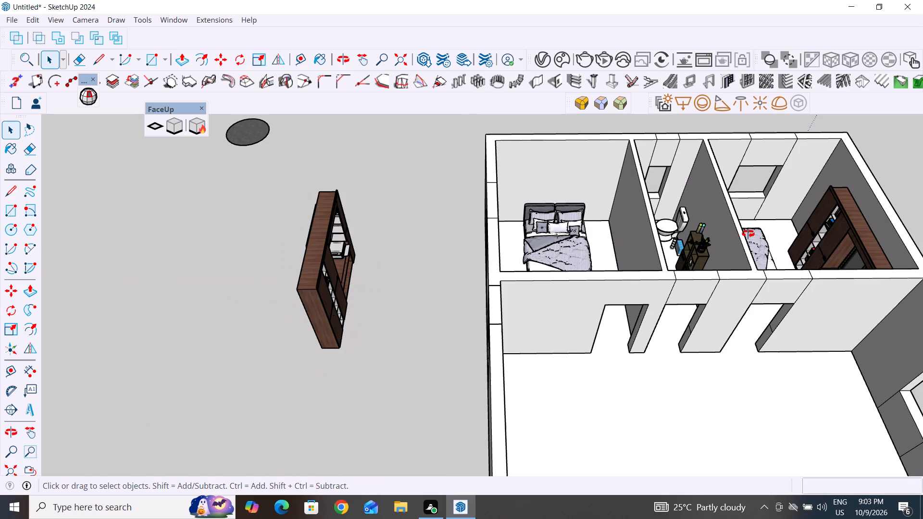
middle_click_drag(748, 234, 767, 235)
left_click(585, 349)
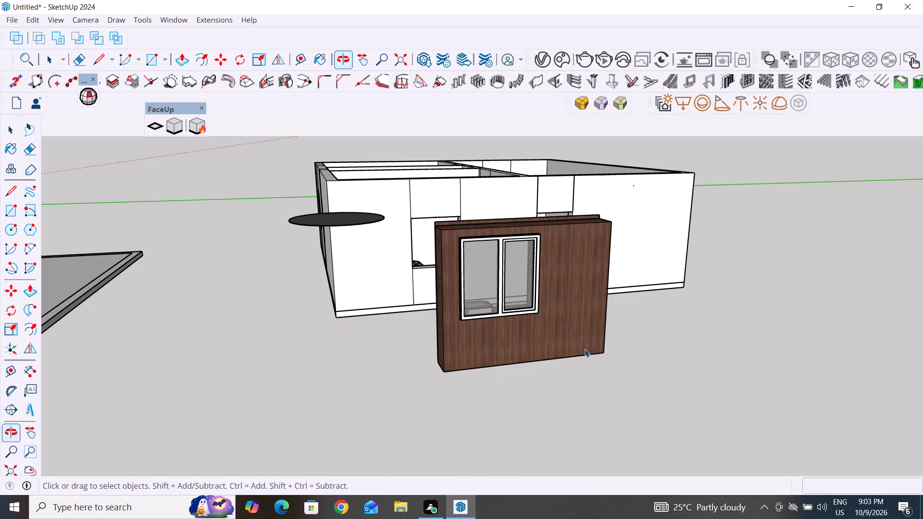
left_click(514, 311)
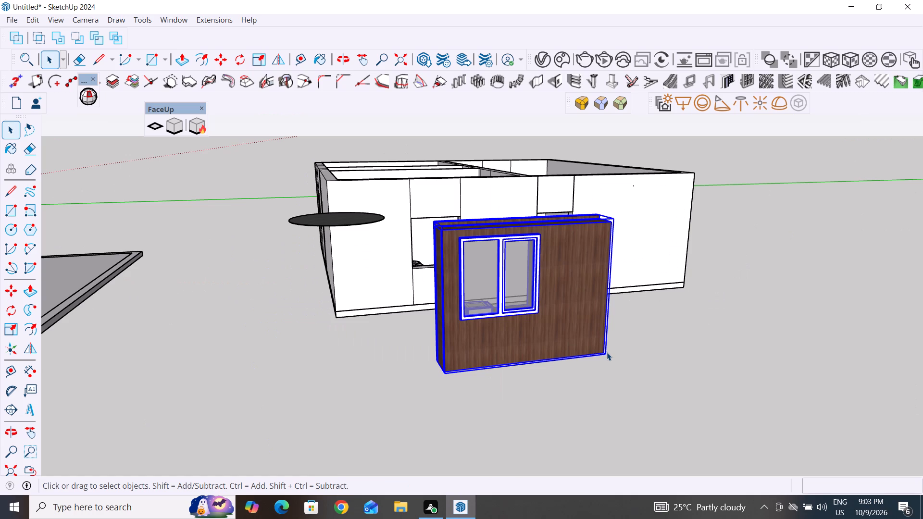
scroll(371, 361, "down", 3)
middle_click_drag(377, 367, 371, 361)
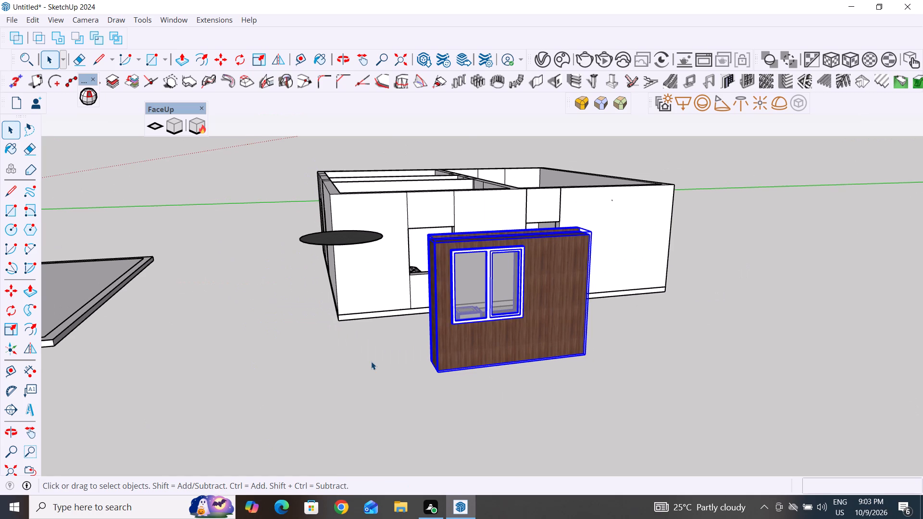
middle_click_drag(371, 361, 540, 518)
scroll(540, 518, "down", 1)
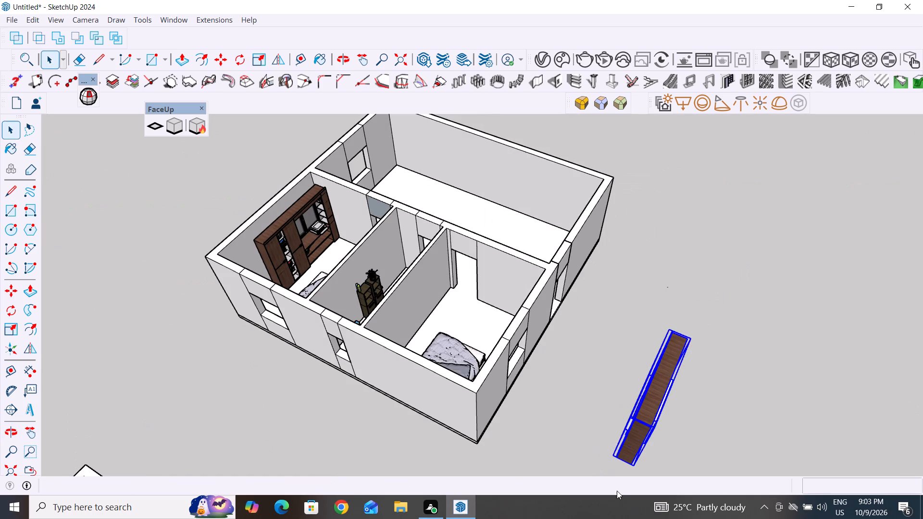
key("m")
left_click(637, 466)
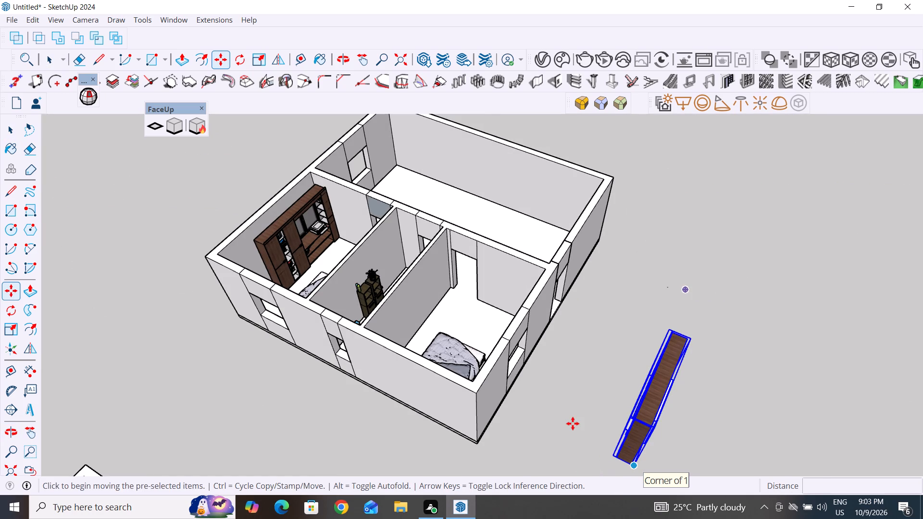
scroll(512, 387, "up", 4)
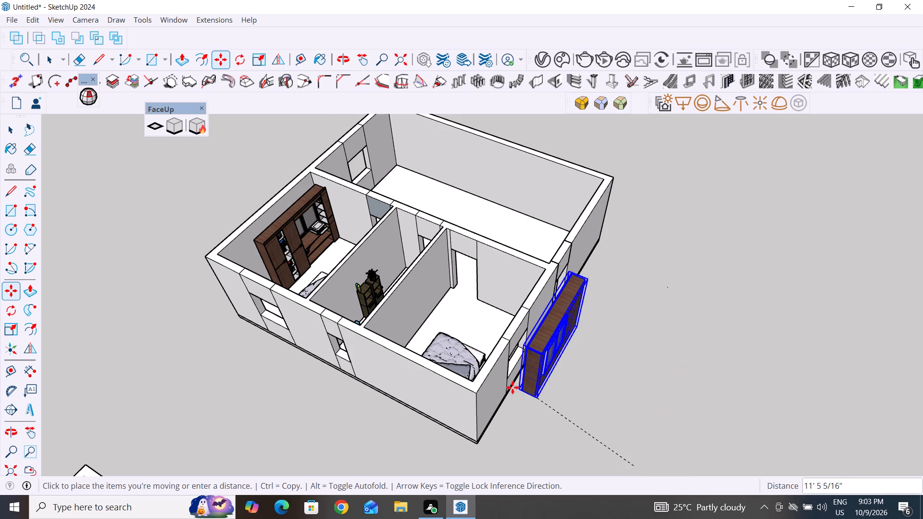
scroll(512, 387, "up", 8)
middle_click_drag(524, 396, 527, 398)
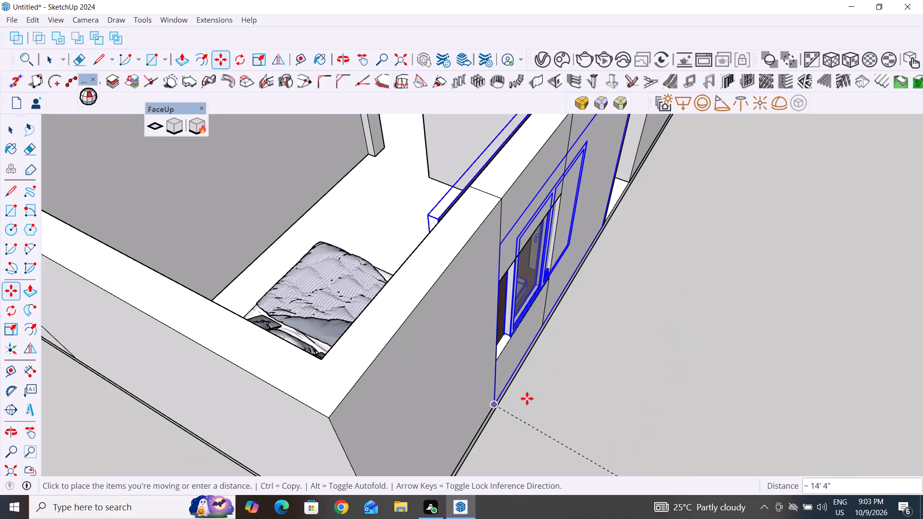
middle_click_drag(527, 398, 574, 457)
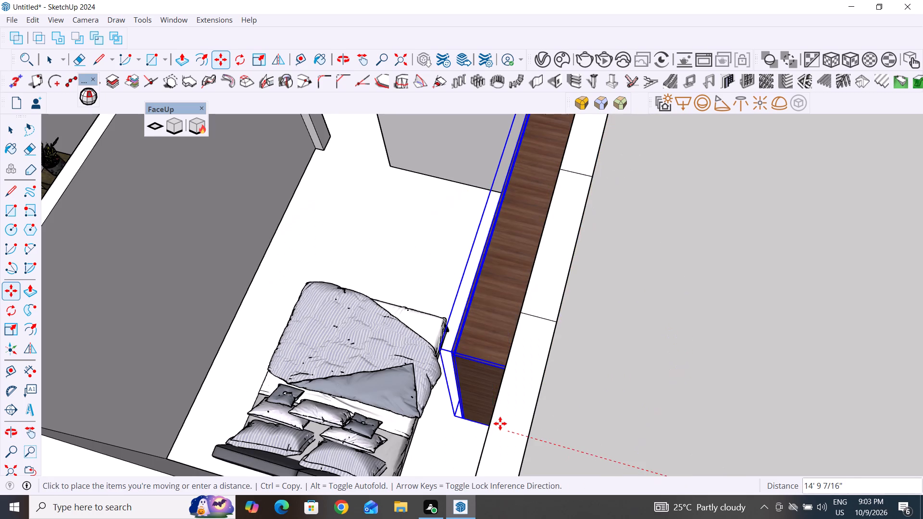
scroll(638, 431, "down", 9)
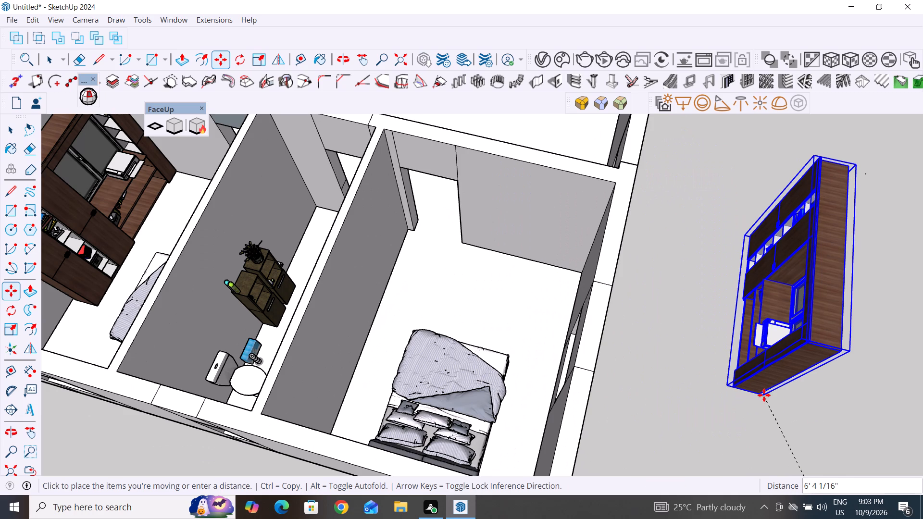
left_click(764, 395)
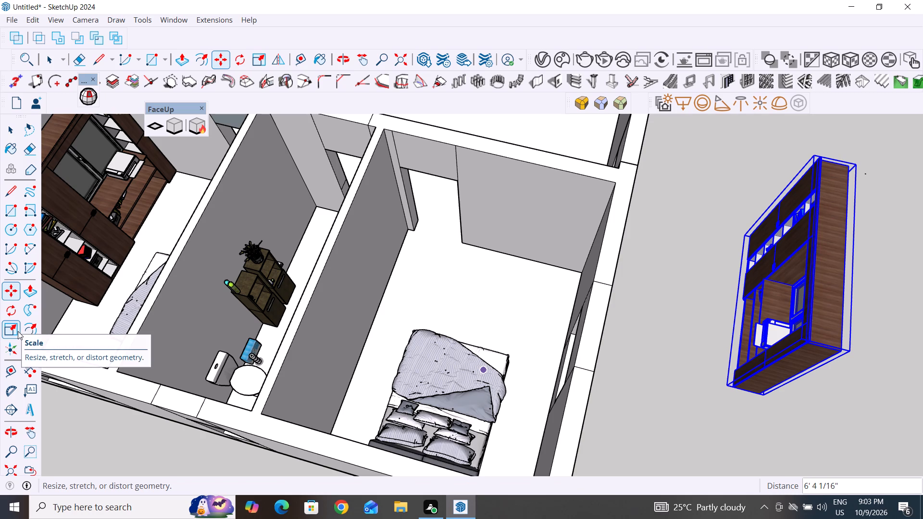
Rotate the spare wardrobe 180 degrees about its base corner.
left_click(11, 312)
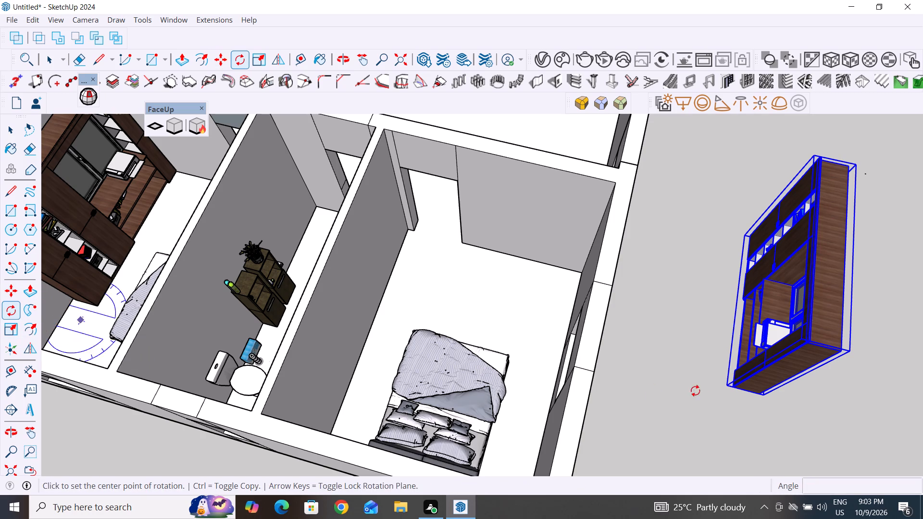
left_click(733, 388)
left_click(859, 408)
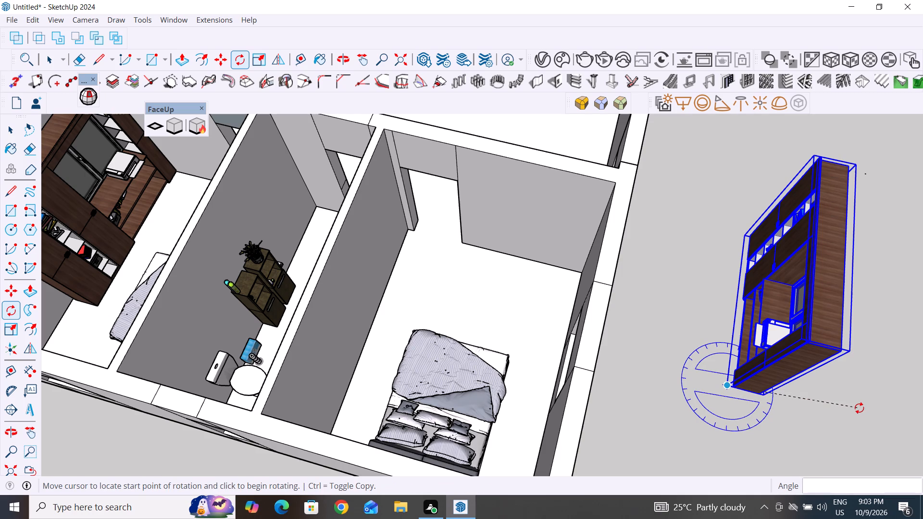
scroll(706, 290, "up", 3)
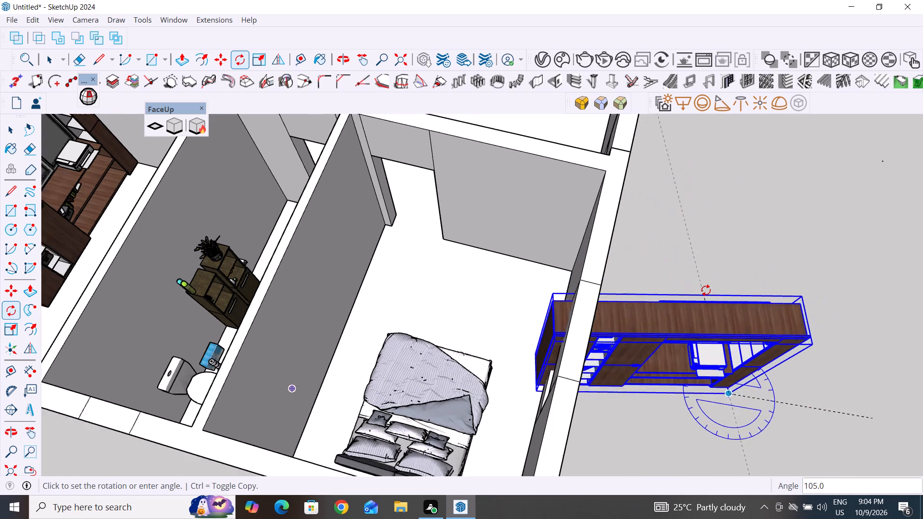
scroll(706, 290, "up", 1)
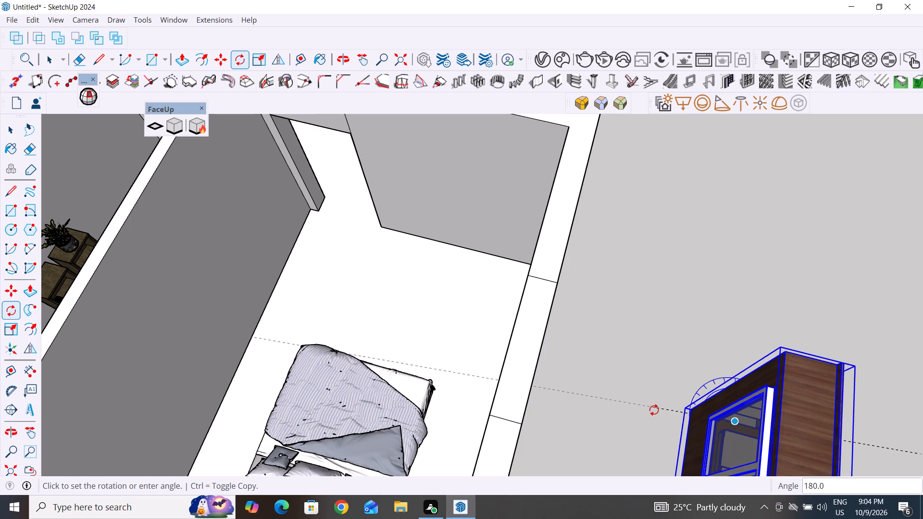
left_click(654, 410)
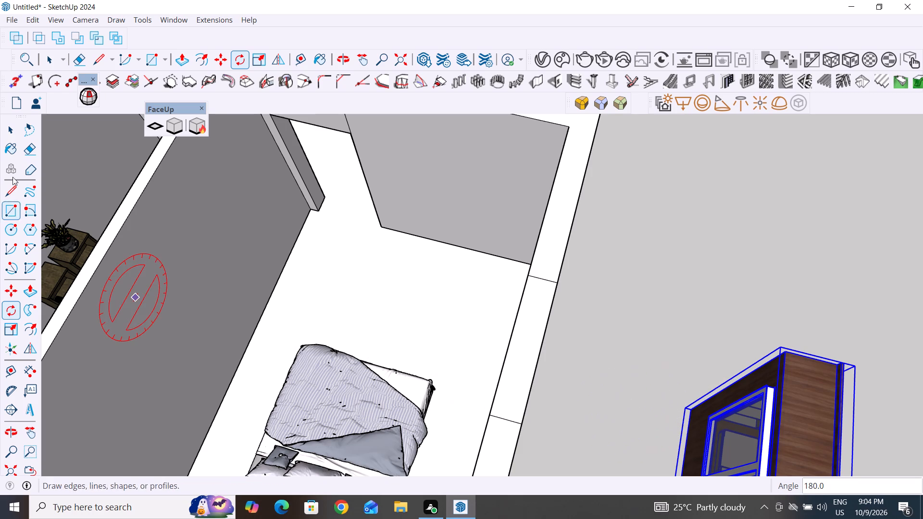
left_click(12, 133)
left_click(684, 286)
Move the spare wardrobe about 19' 1" into the bedroom without one, along the bathroom partition wall beside the bed.
scroll(647, 304, "down", 4)
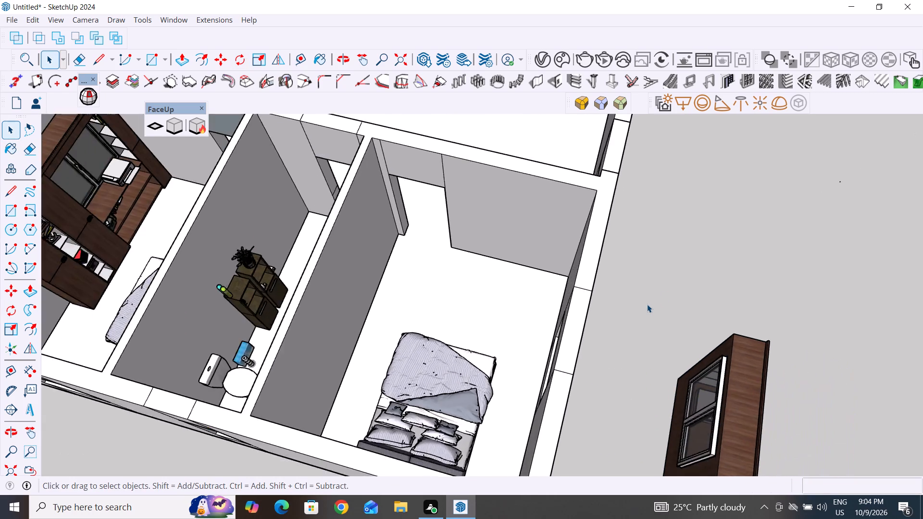
scroll(647, 304, "down", 6)
middle_click_drag(711, 442, 698, 284)
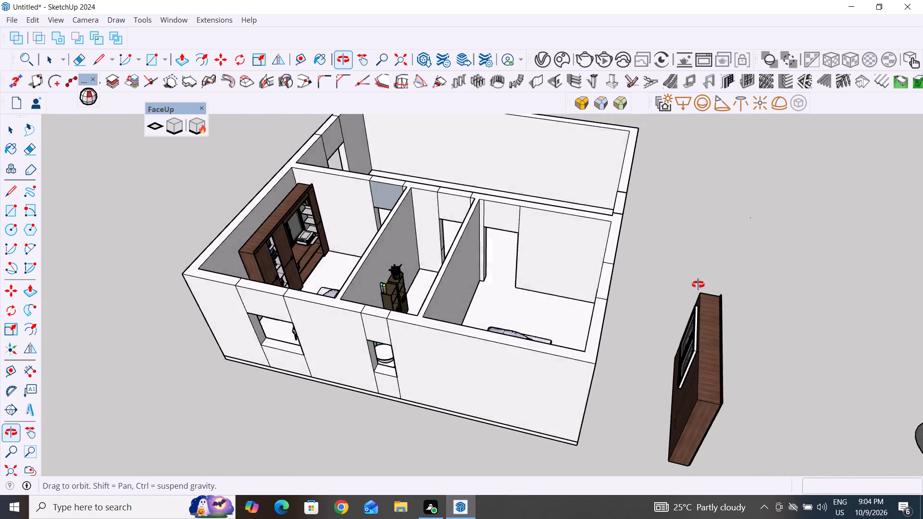
middle_click_drag(698, 284, 696, 279)
left_click(702, 443)
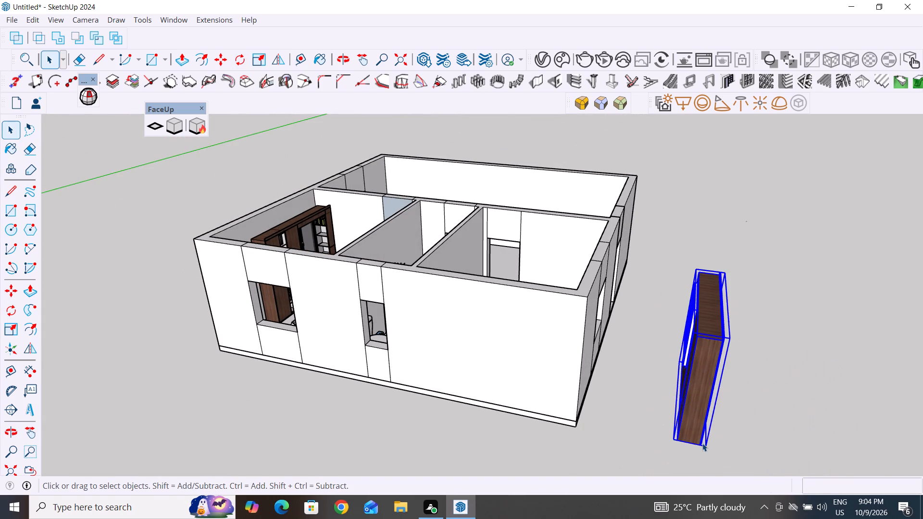
key("m")
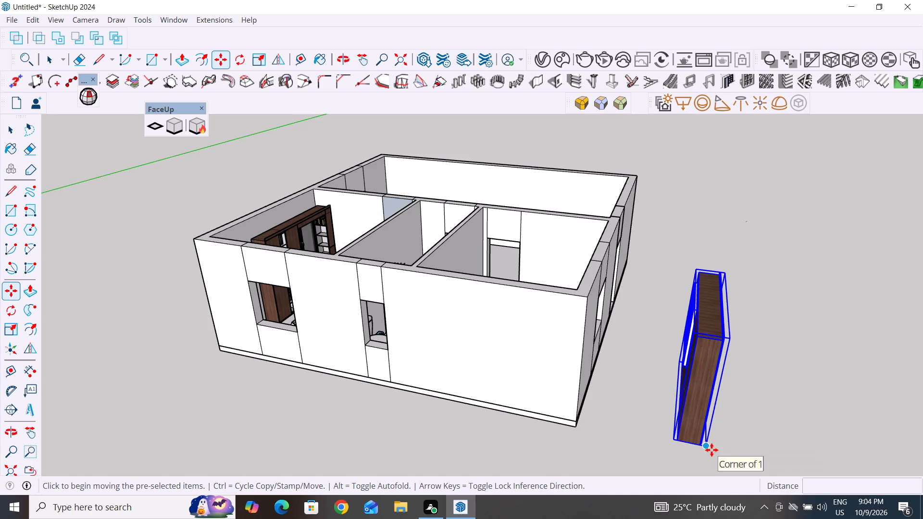
left_click(711, 450)
scroll(464, 274, "up", 3)
middle_click_drag(469, 275, 473, 287)
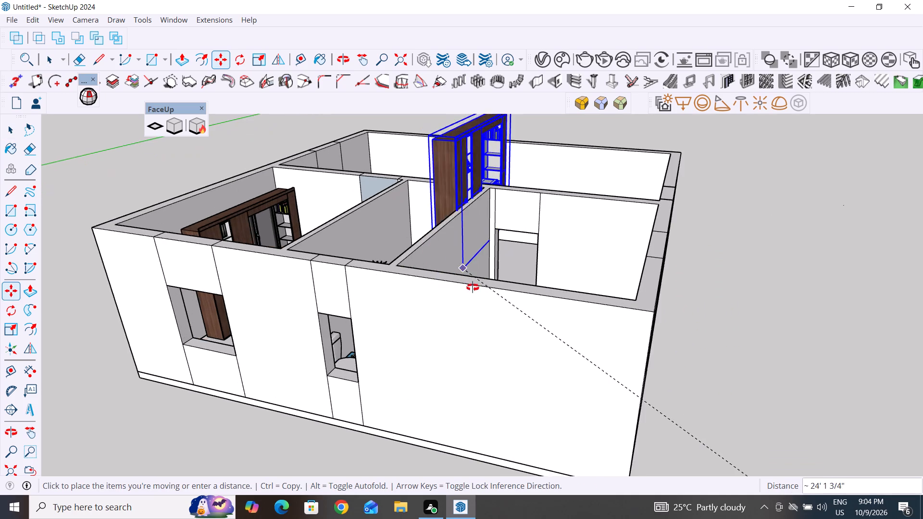
middle_click_drag(473, 287, 445, 518)
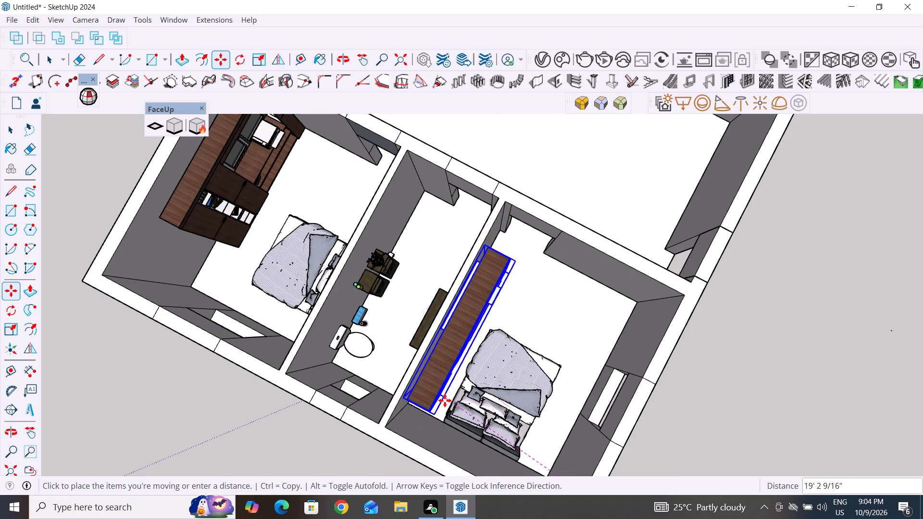
left_click(444, 400)
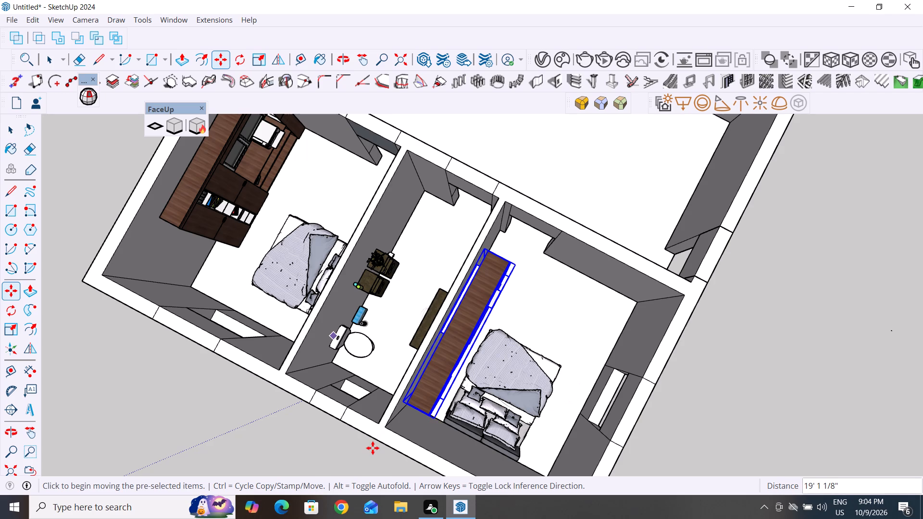
scroll(373, 448, "up", 3)
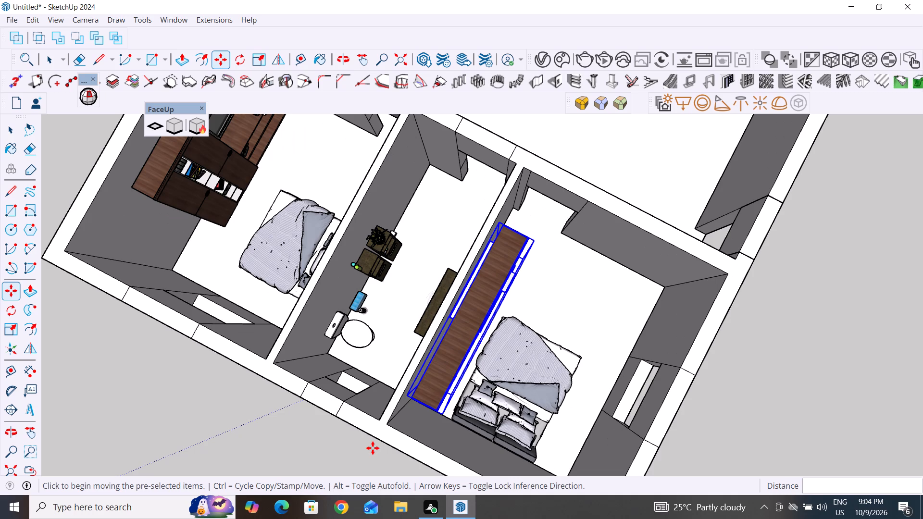
Move the wardrobe beside the bed about 1' 5 1/2" along the bathroom partition, into the corner with the outer wall.
left_click(10, 131)
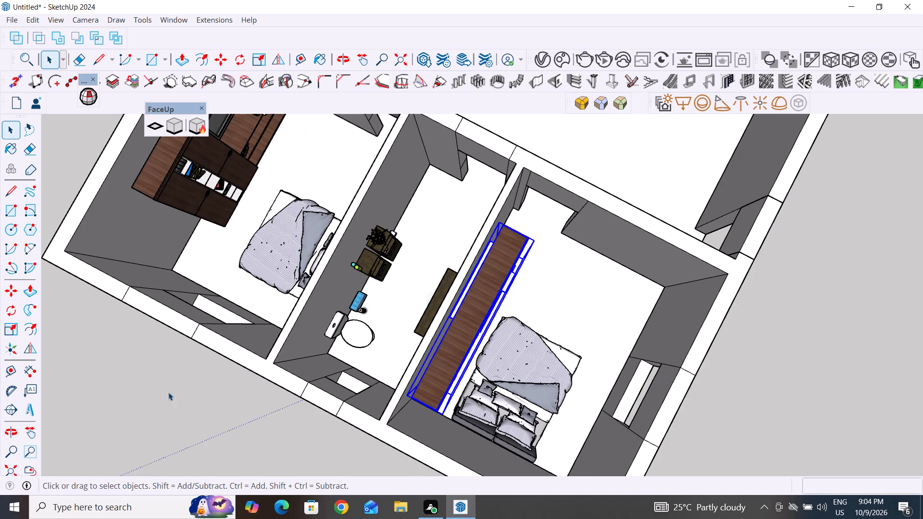
left_click(188, 410)
scroll(424, 449, "up", 5)
middle_click_drag(425, 439, 461, 375)
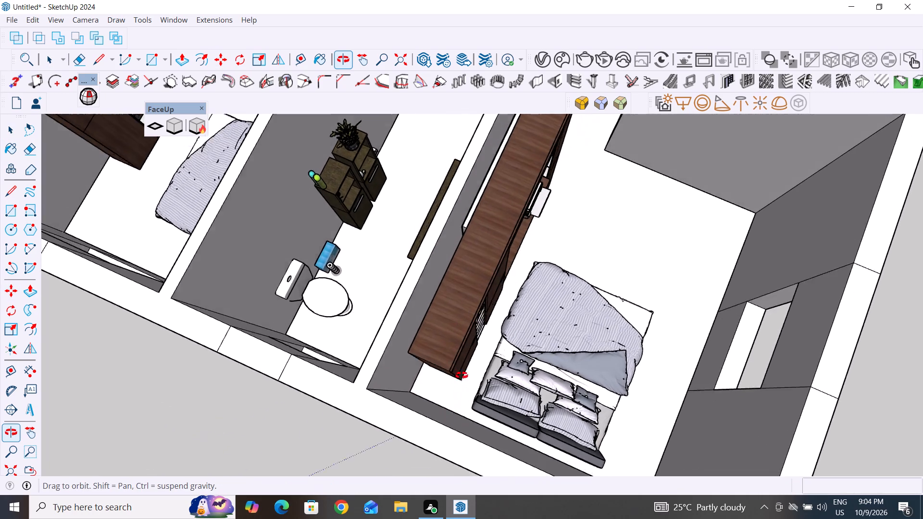
middle_click_drag(461, 375, 359, 375)
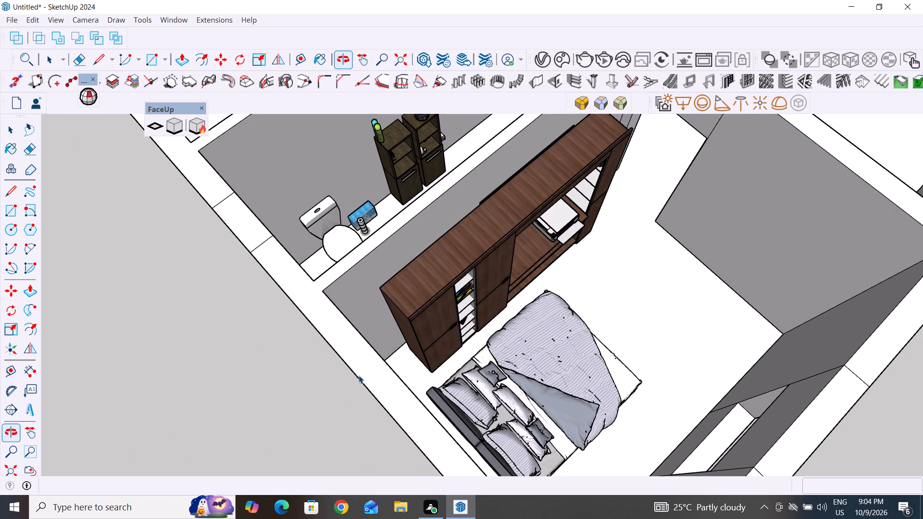
left_click(410, 296)
middle_click_drag(591, 401, 526, 435)
key("m")
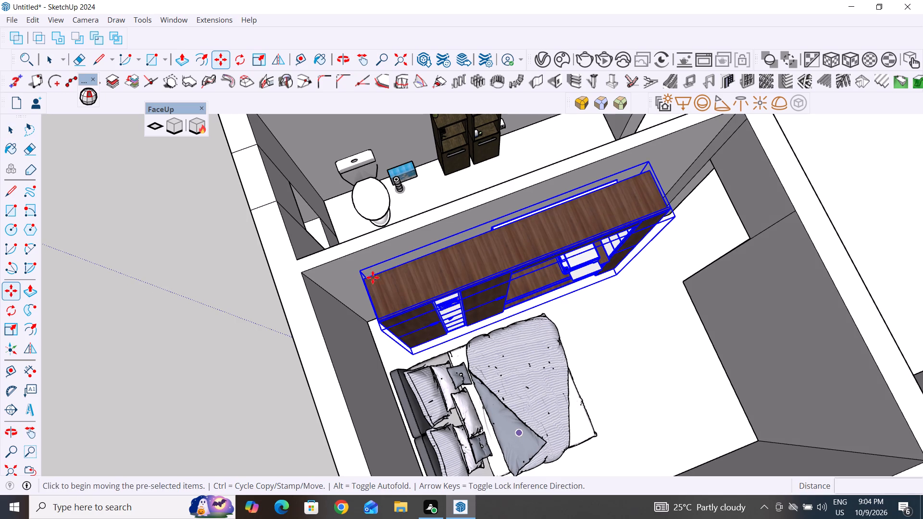
left_click(363, 268)
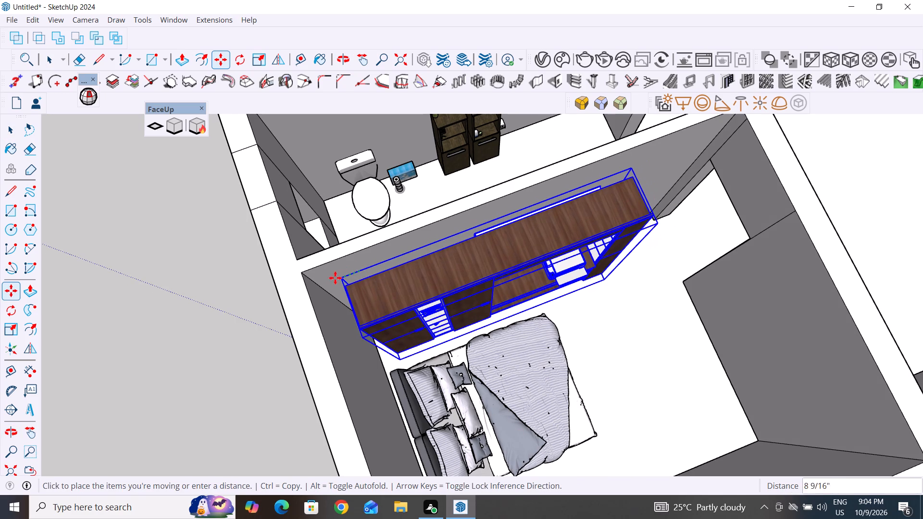
left_click(316, 282)
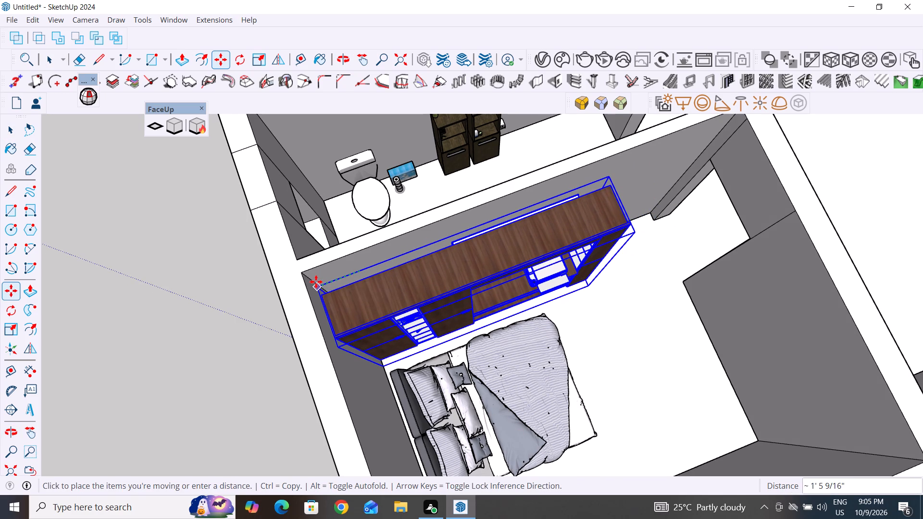
scroll(595, 386, "down", 4)
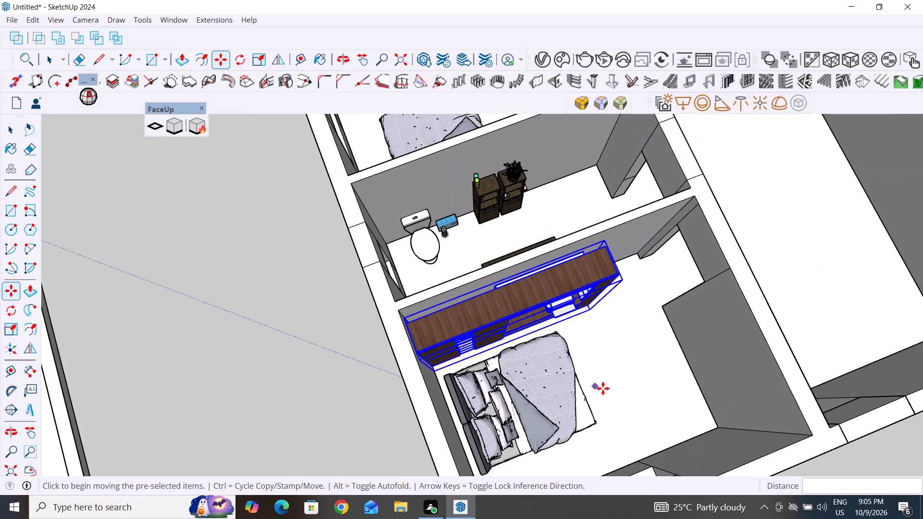
scroll(603, 388, "down", 3)
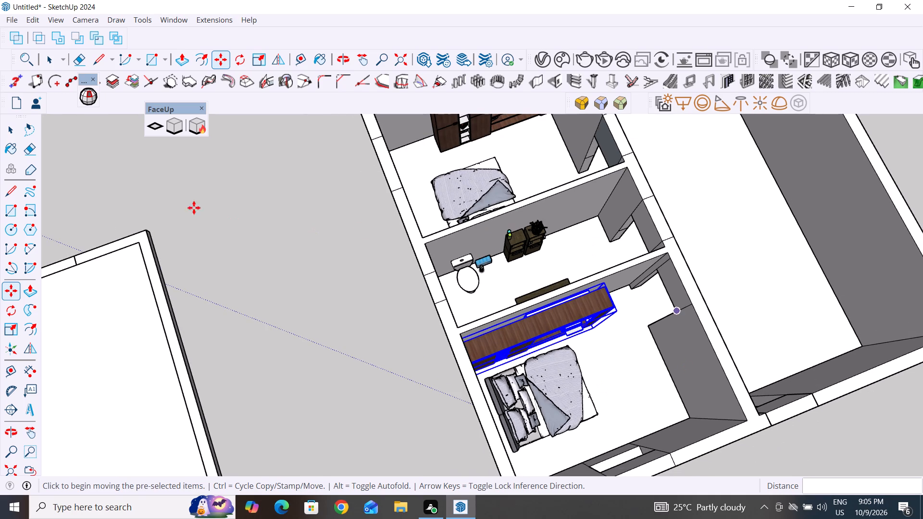
Rotate the bed in the same bedroom 90 degrees about a point at its foot end, turning the headboard toward the wall opposite the wardrobe.
left_click(2, 133)
left_click(576, 425)
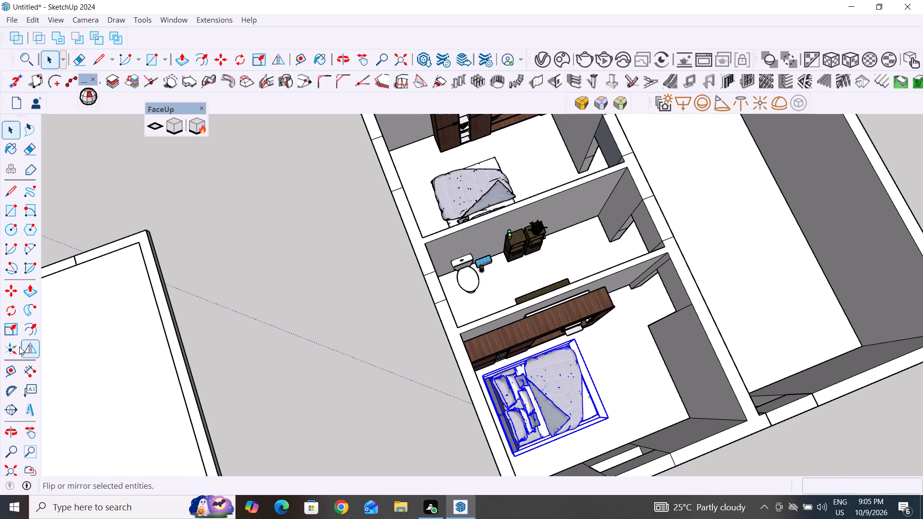
left_click(11, 309)
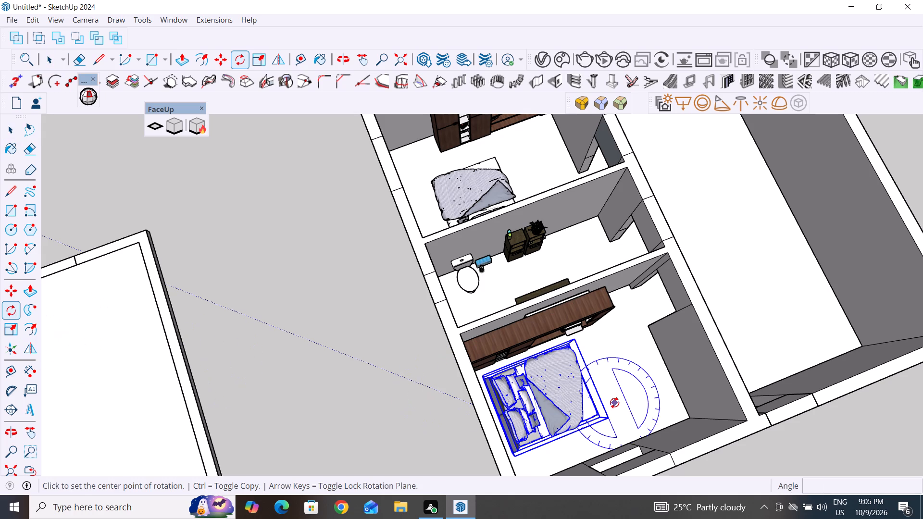
left_click(602, 401)
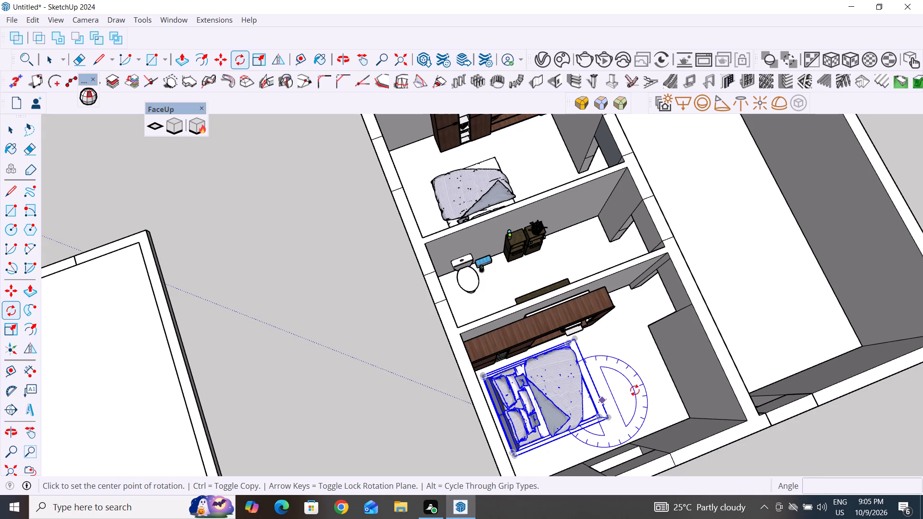
left_click(664, 376)
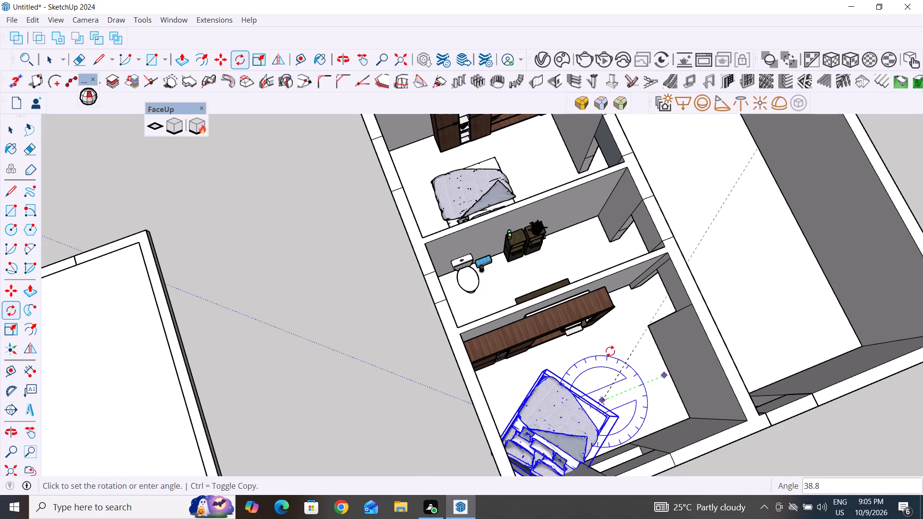
left_click(583, 350)
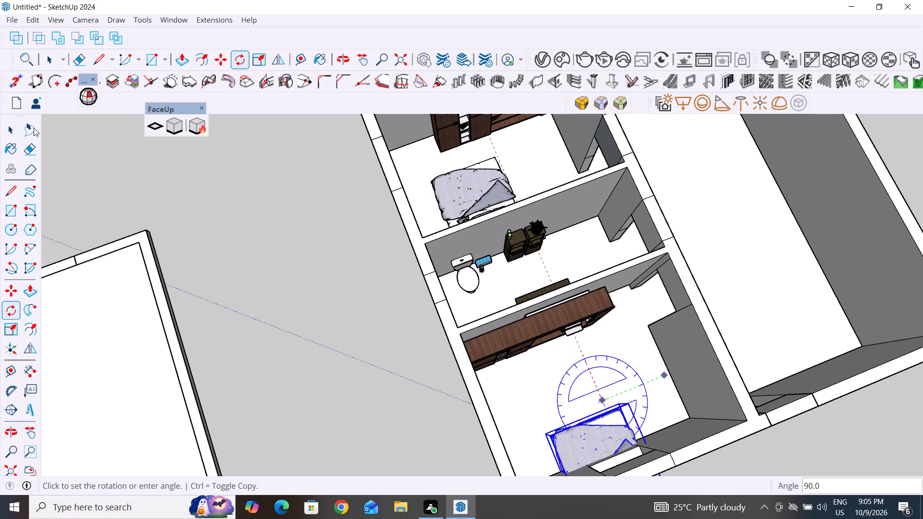
left_click(14, 131)
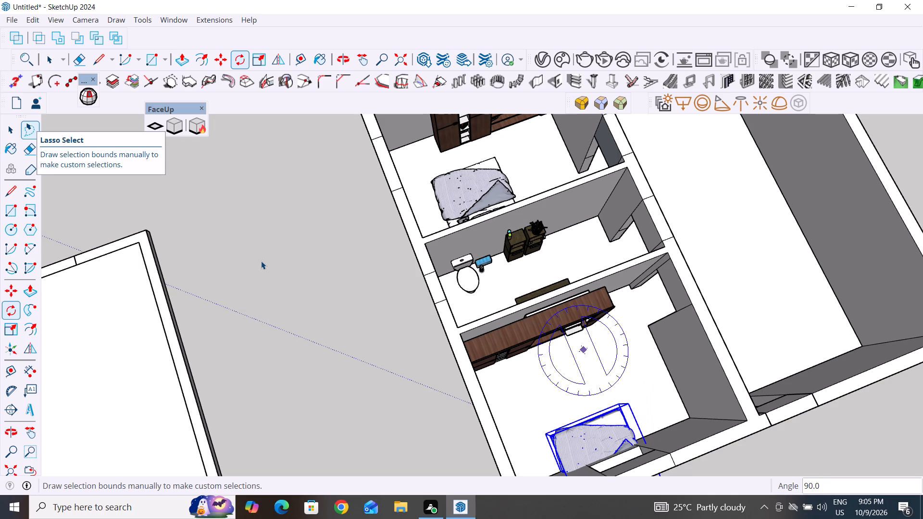
Move the rotated bed about 5' 5" by its headboard-end base corner, through the window wall and inside the bedroom.
scroll(261, 261, "down", 5)
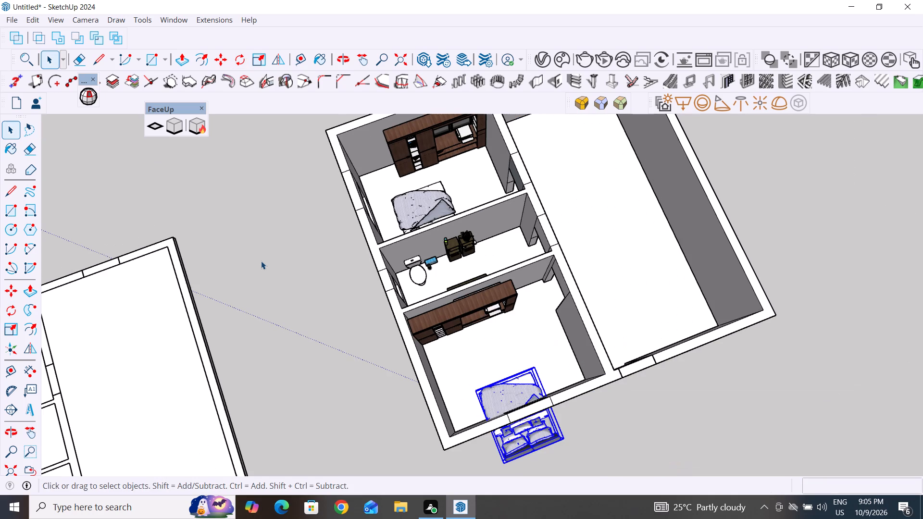
middle_click_drag(459, 446, 423, 178)
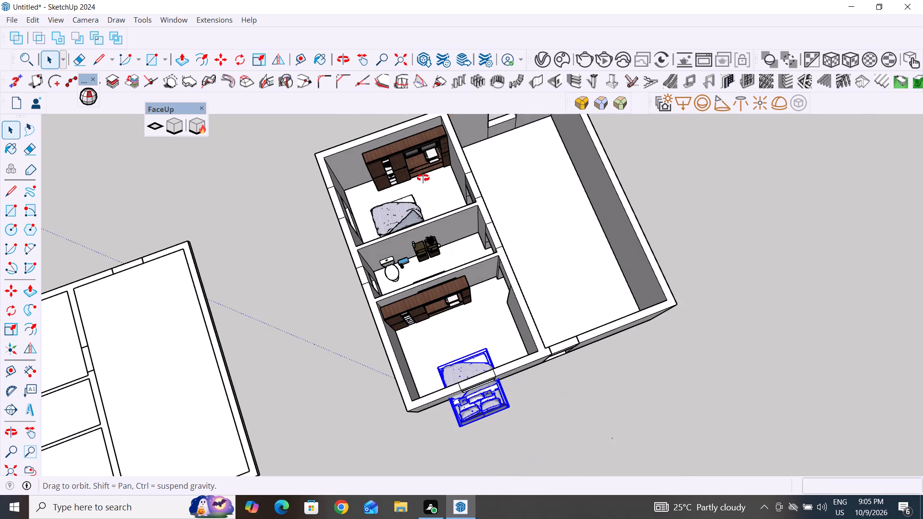
middle_click_drag(423, 178, 402, 164)
scroll(469, 342, "up", 2)
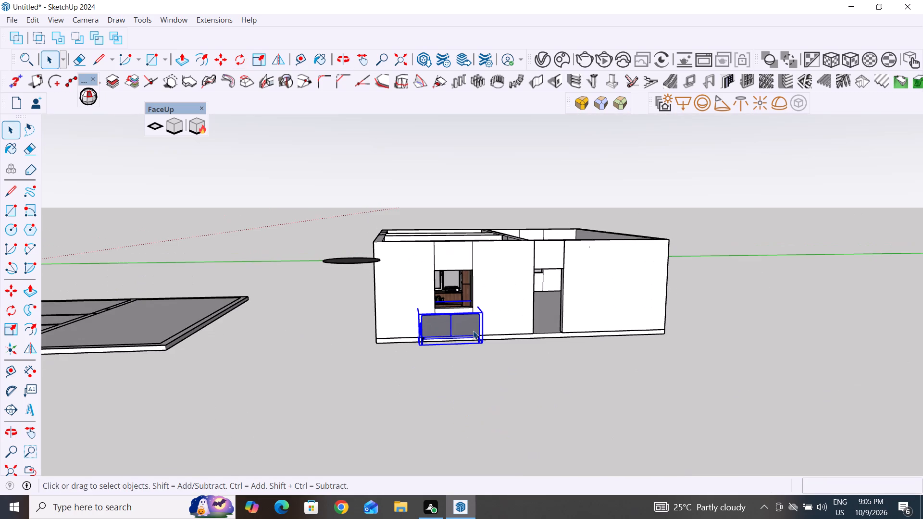
scroll(473, 331, "up", 20)
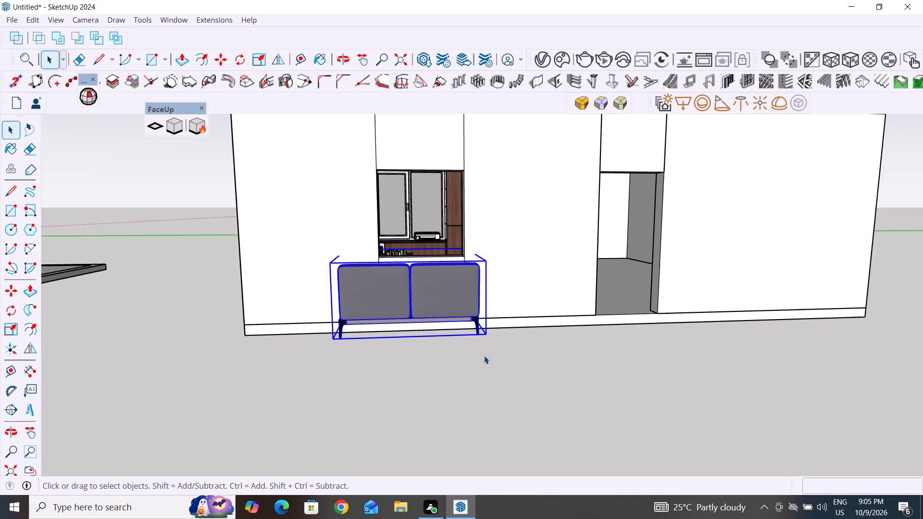
middle_click_drag(484, 356, 424, 367)
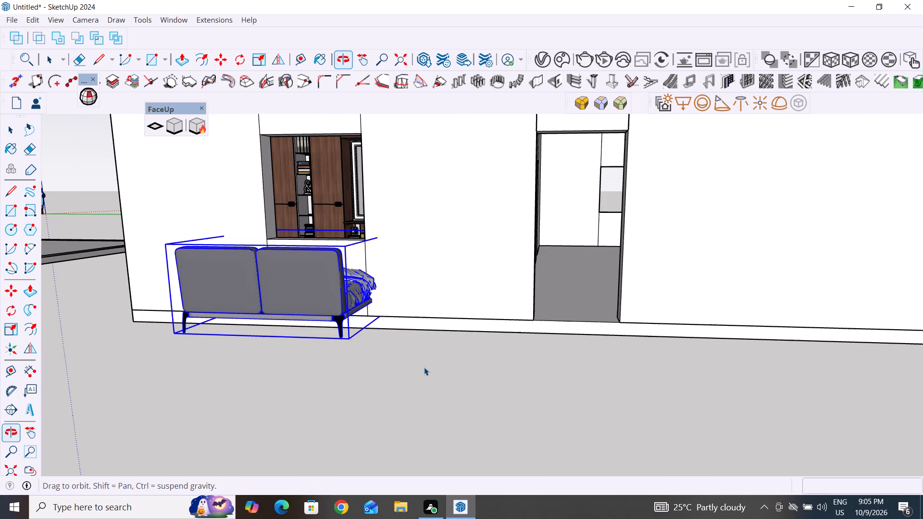
key("m")
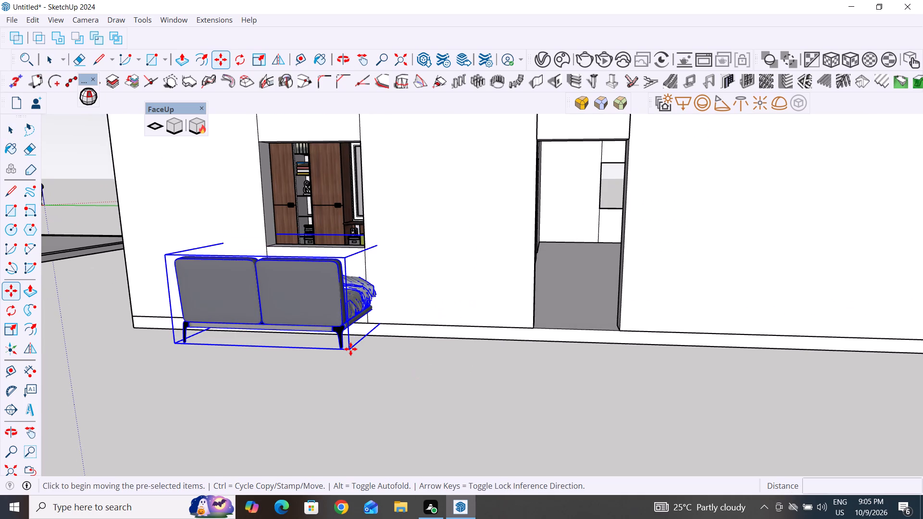
left_click(350, 349)
scroll(358, 323, "up", 14)
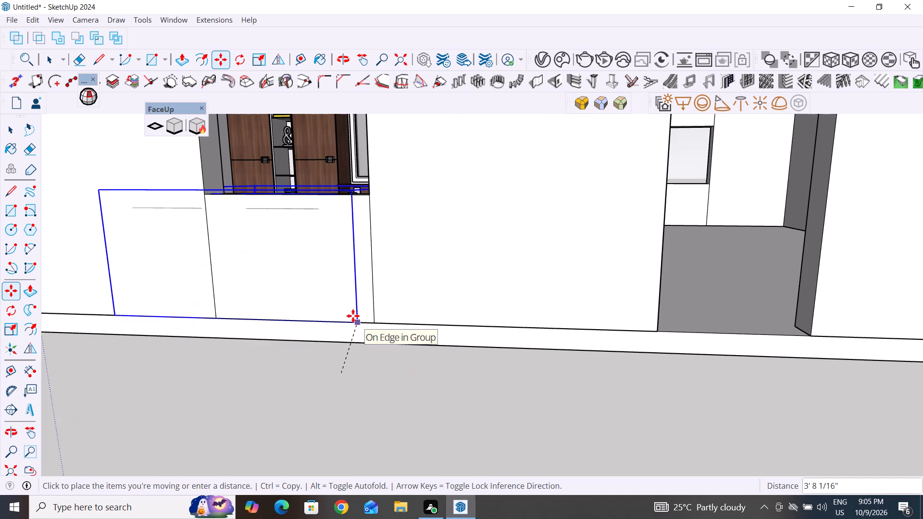
middle_click_drag(353, 316, 438, 515)
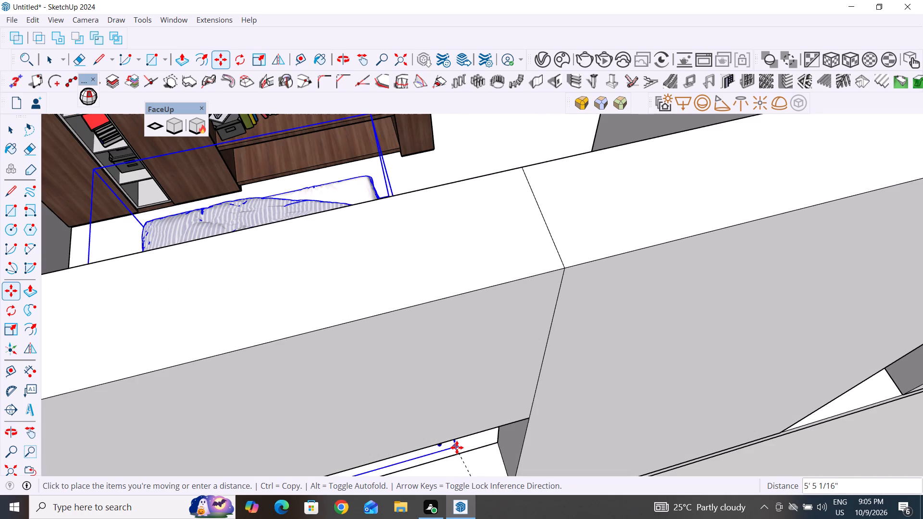
left_click(457, 447)
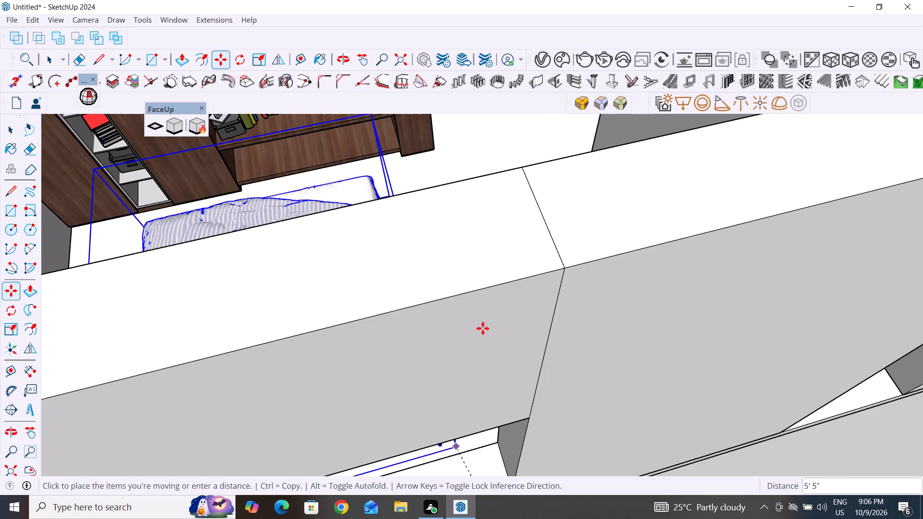
left_click(12, 131)
Move the bed about 1' 4" by its headboard-end base corner, setting the headboard against the wall under the window, and clear the selection.
scroll(428, 281, "down", 1)
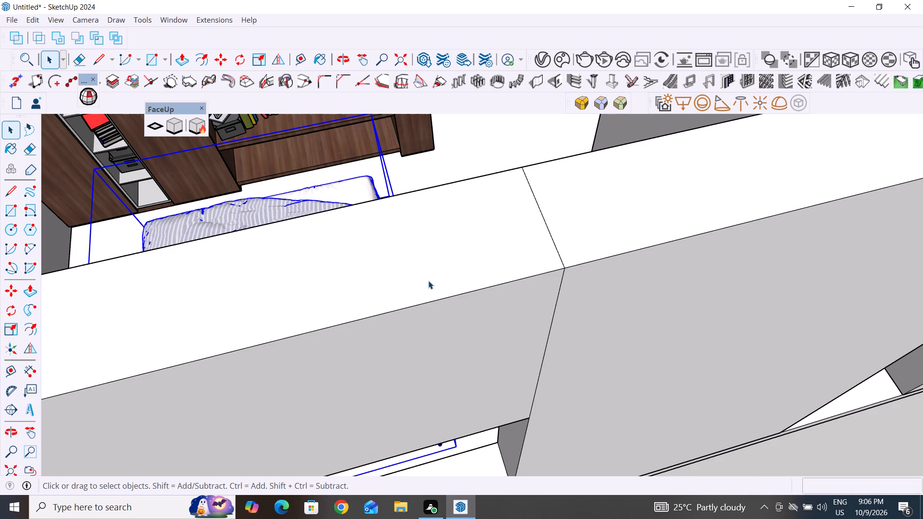
scroll(428, 281, "down", 1)
middle_click_drag(437, 286, 832, 302)
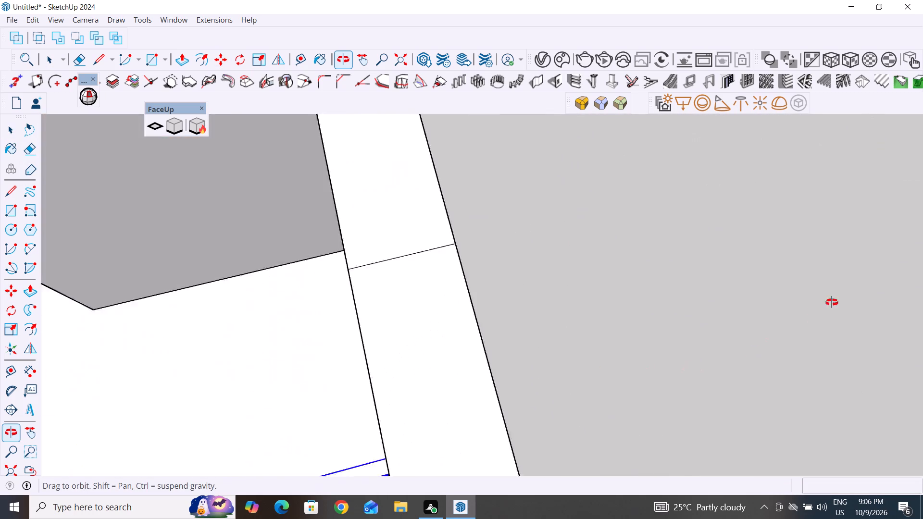
middle_click_drag(832, 302, 851, 202)
scroll(602, 310, "down", 6)
middle_click_drag(563, 375, 601, 394)
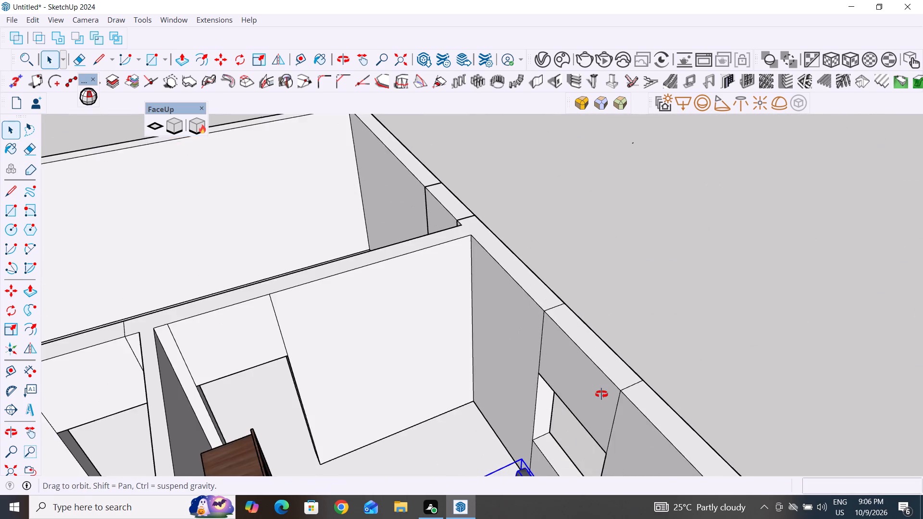
middle_click_drag(601, 394, 797, 325)
middle_click_drag(620, 374, 731, 458)
scroll(627, 408, "up", 3)
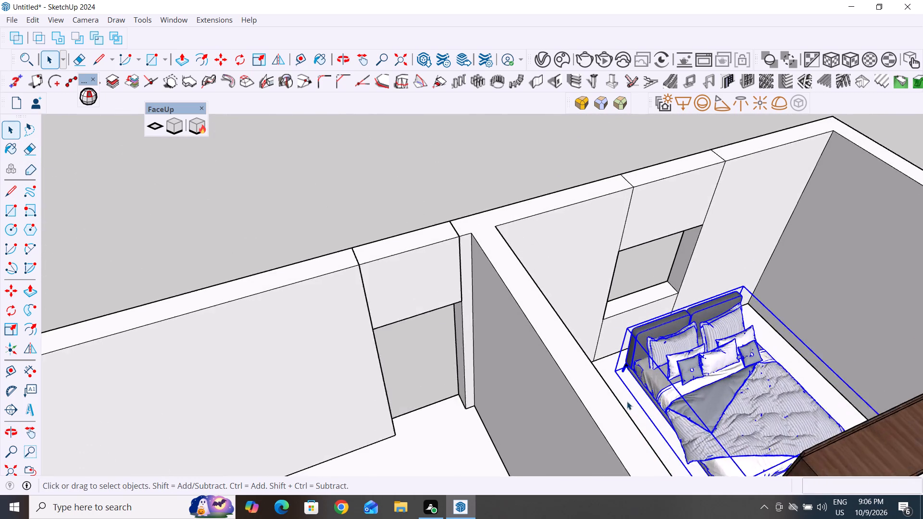
scroll(627, 401, "up", 7)
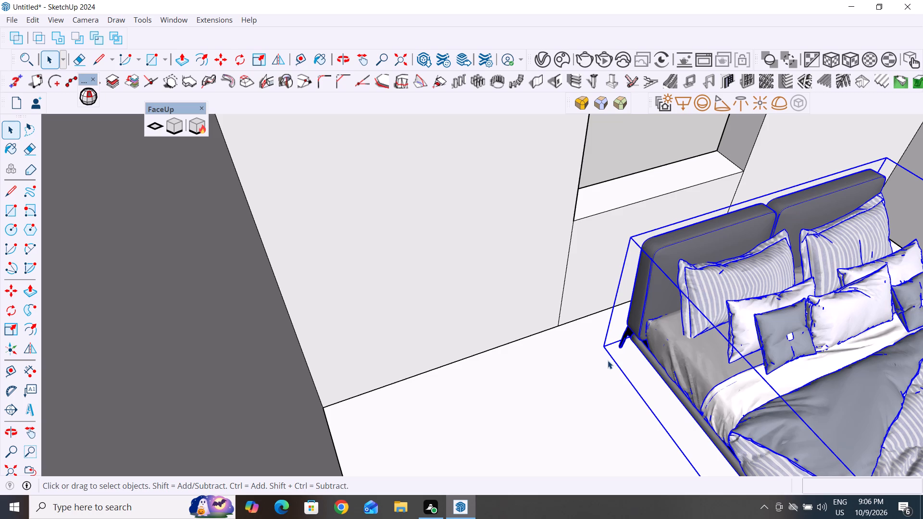
key("m")
left_click(604, 345)
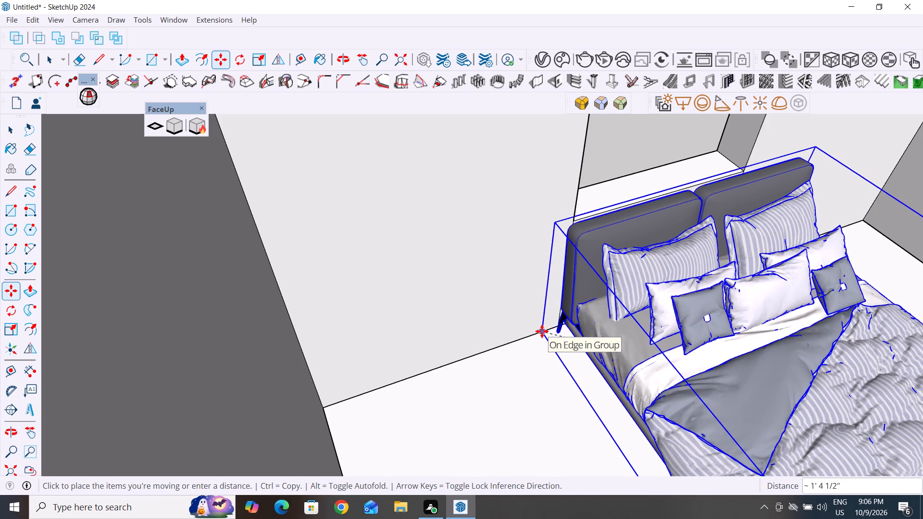
scroll(537, 333, "down", 6)
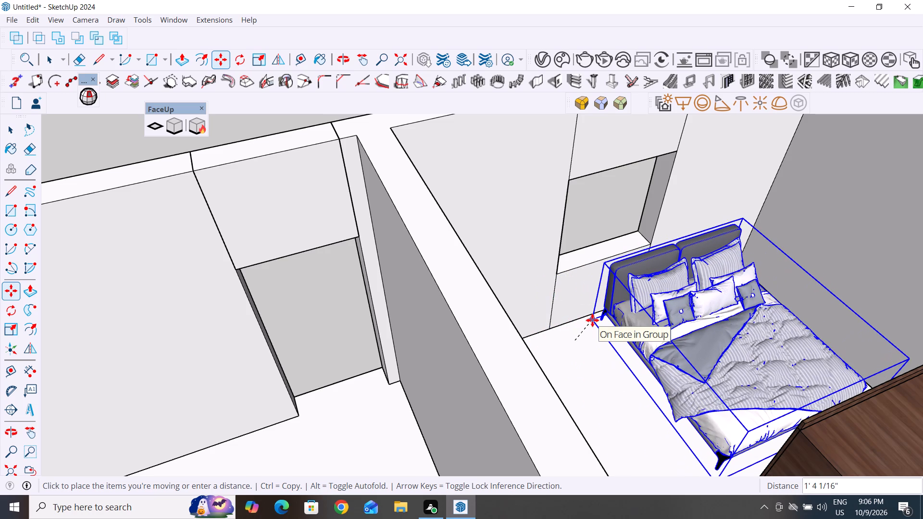
left_click(592, 320)
scroll(542, 412, "down", 3)
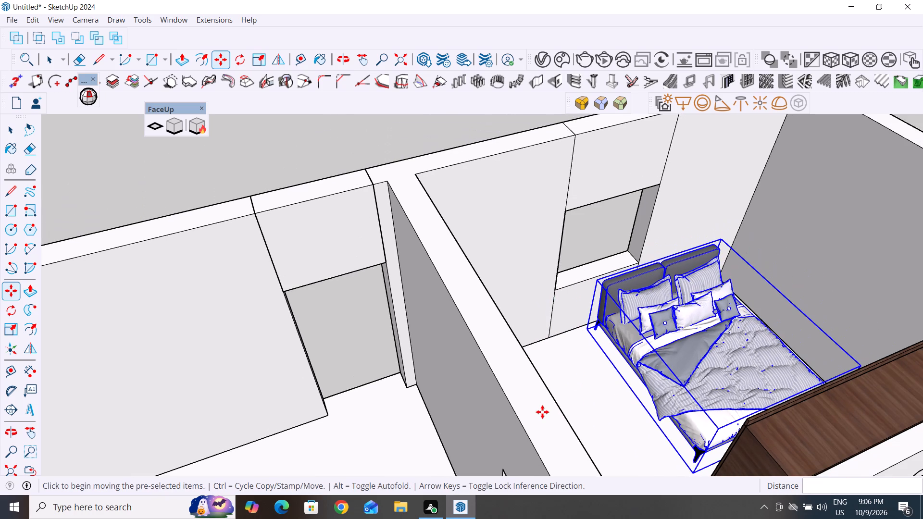
left_click(12, 127)
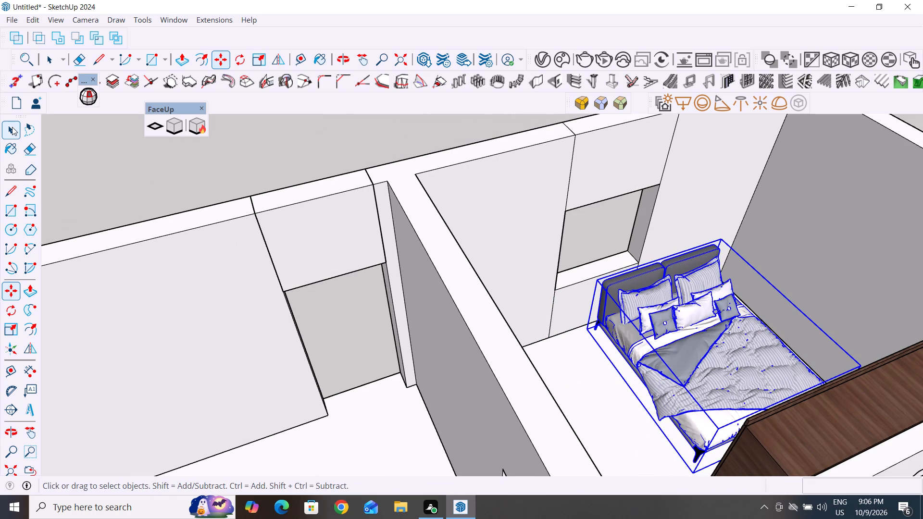
left_click(287, 158)
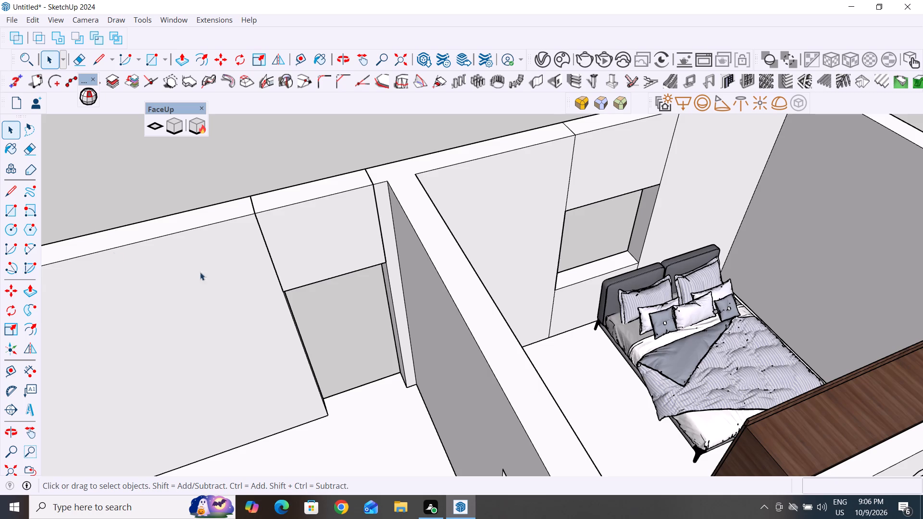
Examine the furnished bedrooms and the bathroom, and review the overall layout of the house.
scroll(301, 386, "down", 3)
middle_click_drag(488, 371, 340, 424)
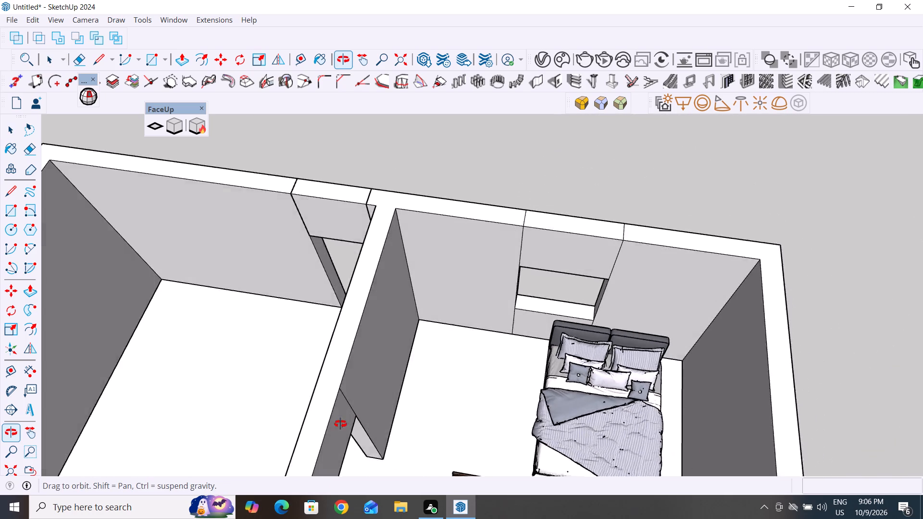
middle_click_drag(340, 424, 586, 448)
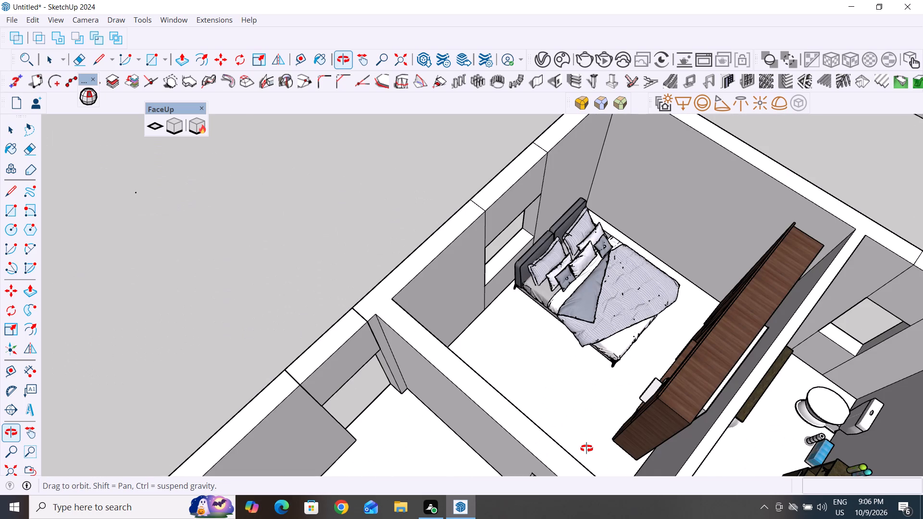
scroll(591, 372, "down", 4)
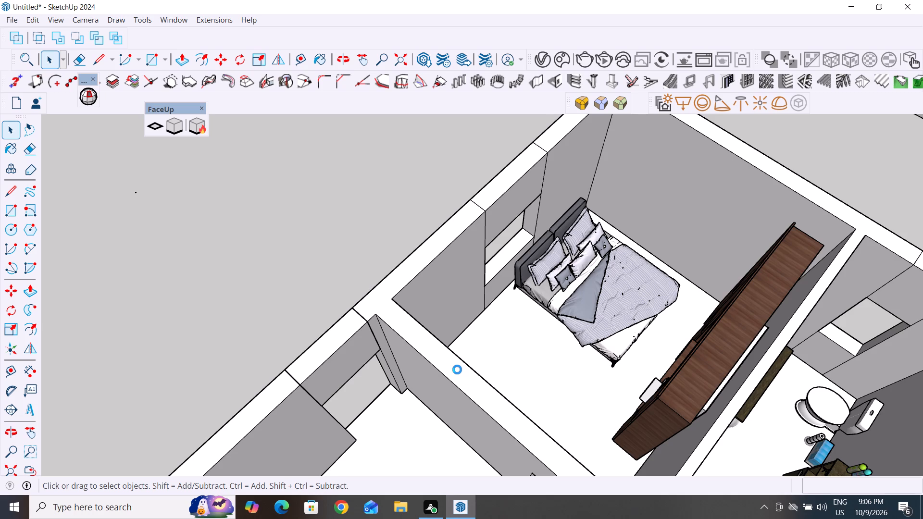
scroll(457, 371, "down", 7)
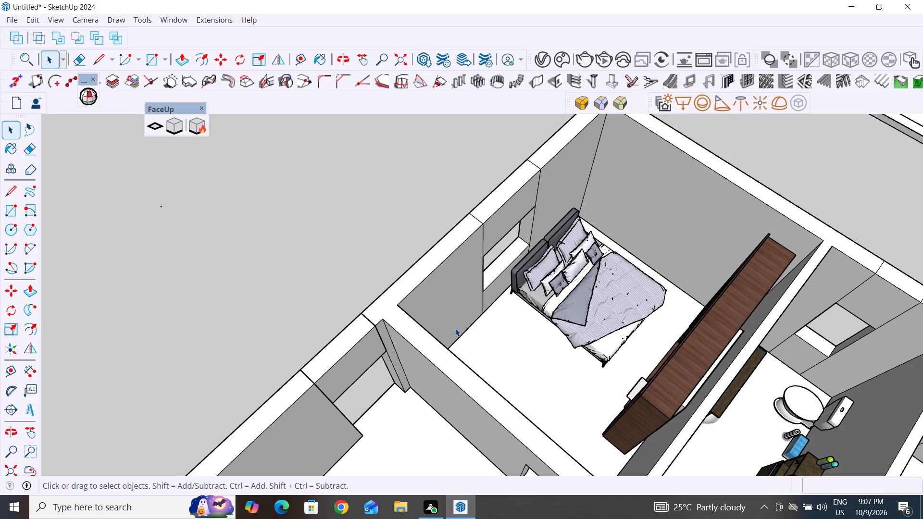
scroll(416, 395, "down", 6)
scroll(605, 301, "down", 6)
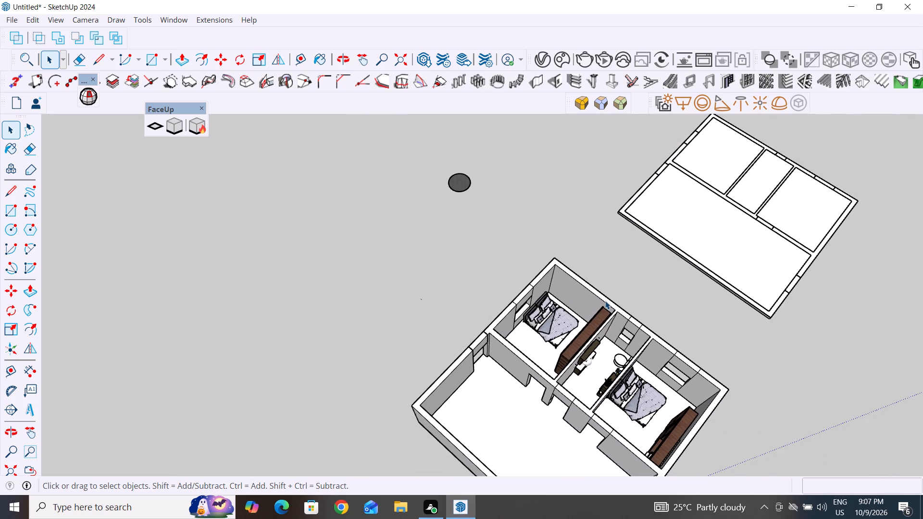
scroll(581, 319, "down", 4)
middle_click_drag(584, 402, 597, 410)
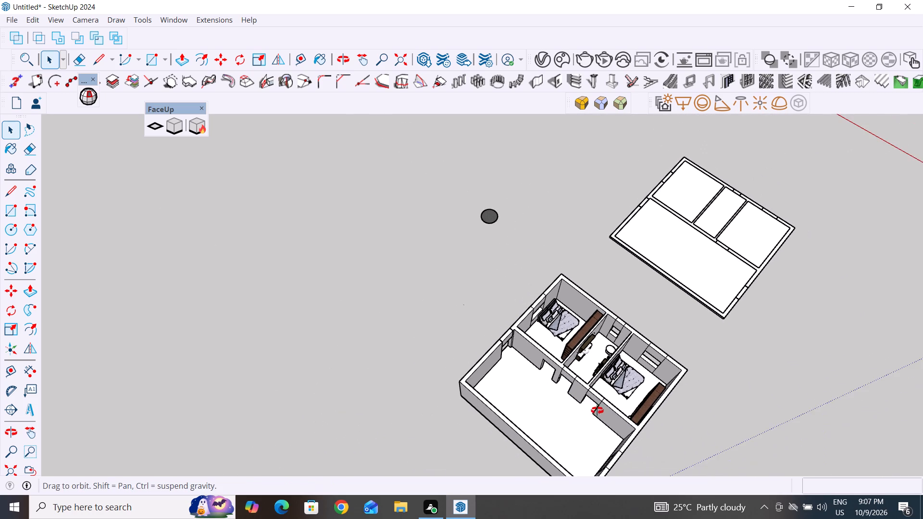
middle_click_drag(597, 410, 756, 404)
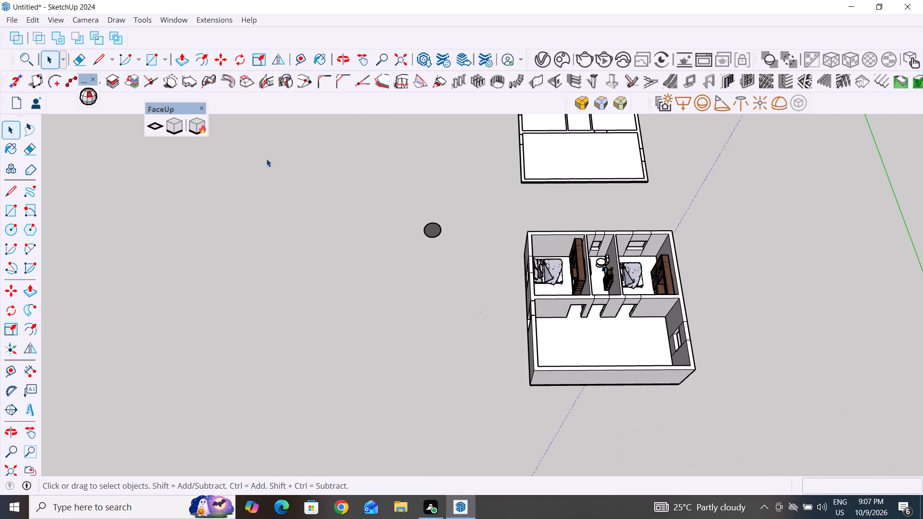
Search 3D Warehouse for CURTAIN, replacing the previous search term.
left_click(173, 20)
left_click(201, 112)
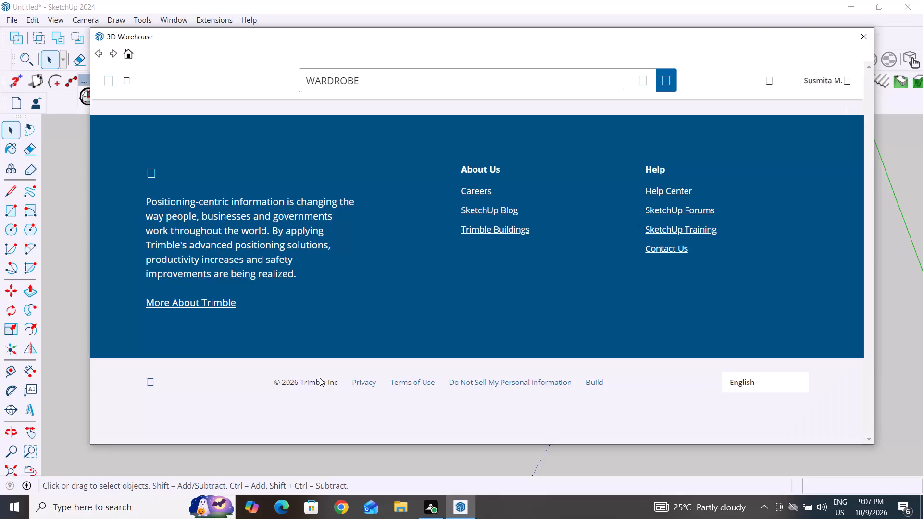
scroll(441, 126, "up", 3)
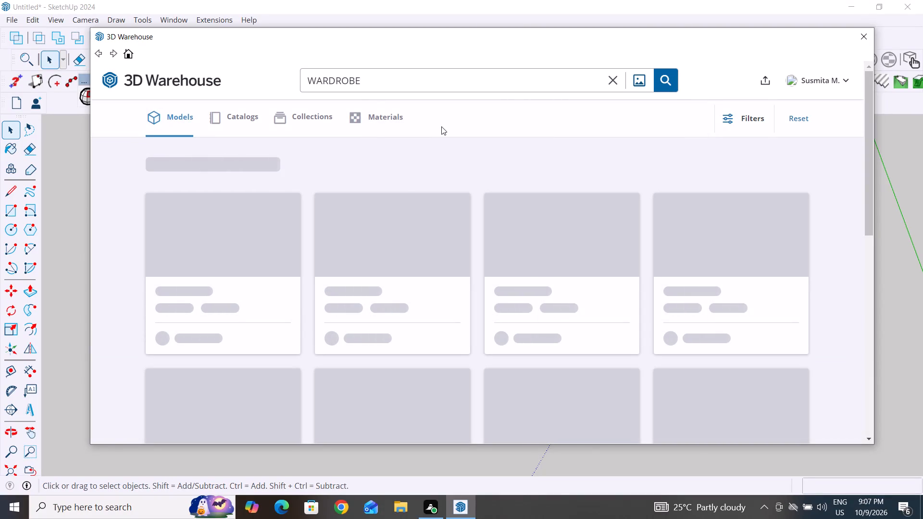
scroll(441, 126, "up", 4)
left_click(613, 81)
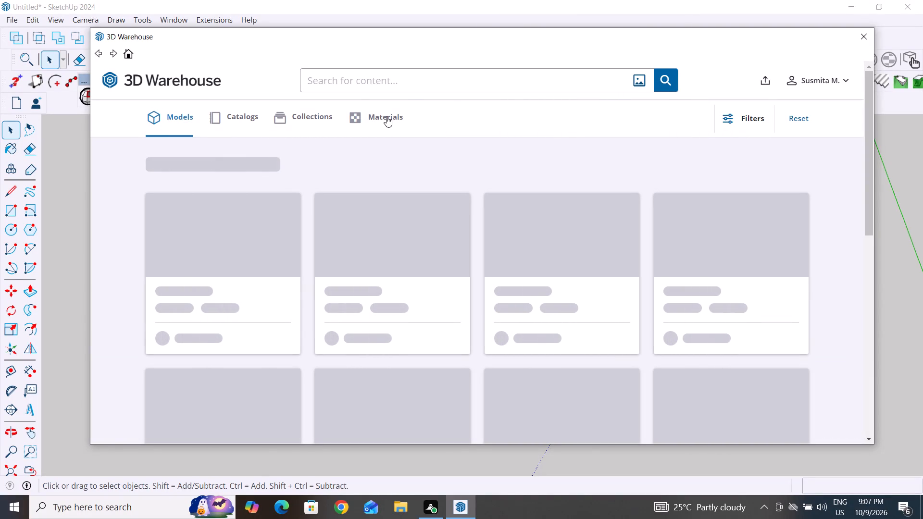
left_click_drag(476, 35, 541, 302)
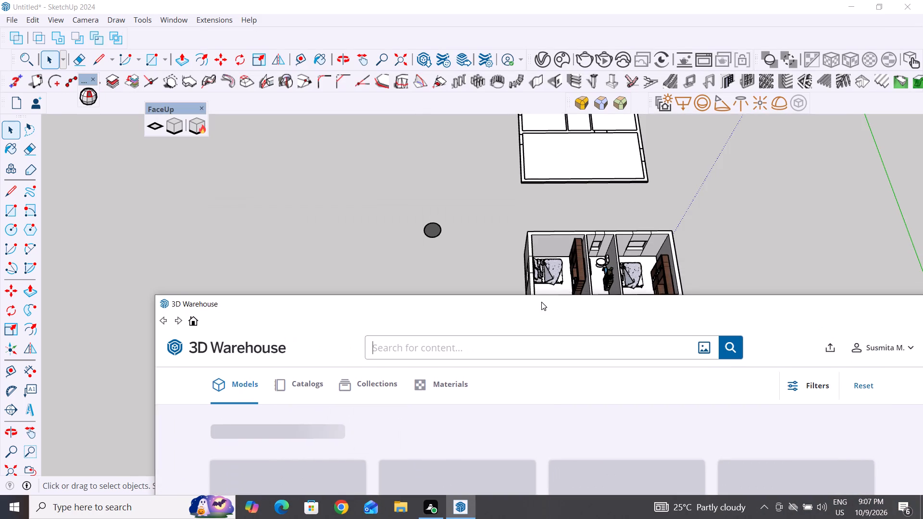
left_click_drag(541, 302, 500, 196)
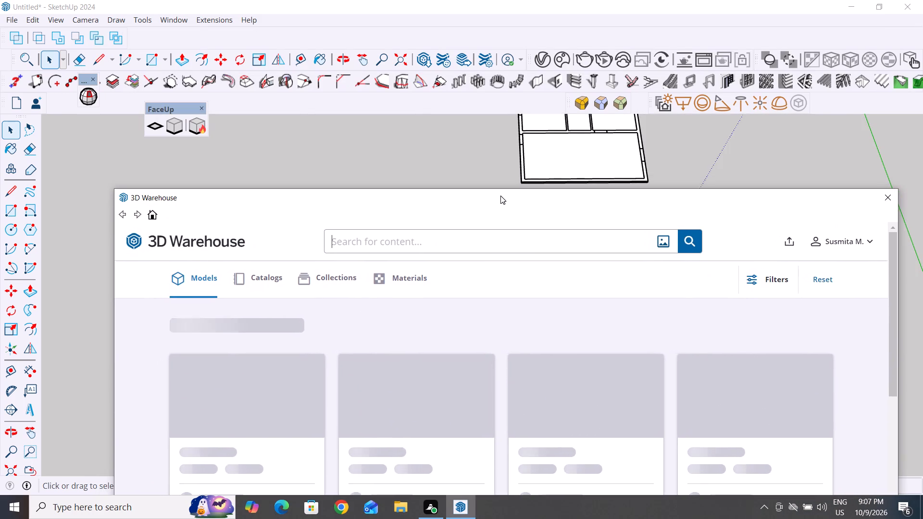
left_click_drag(500, 196, 516, 192)
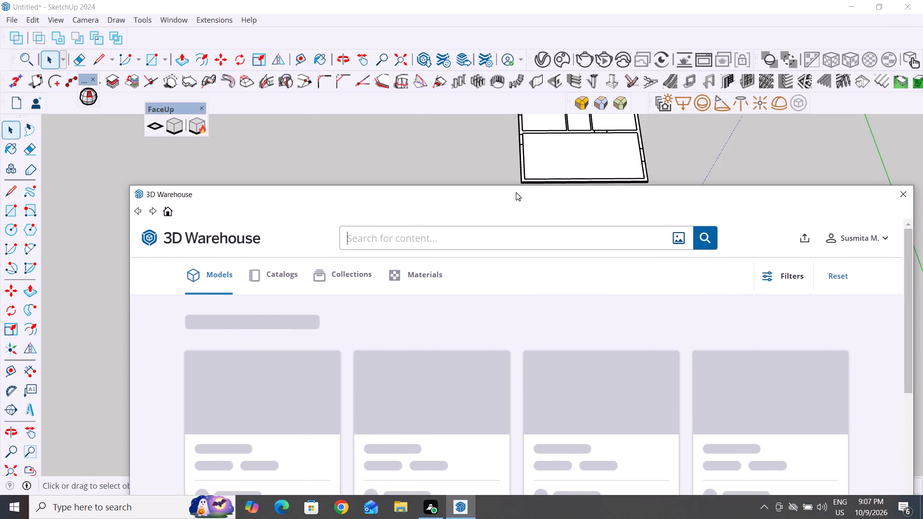
left_click_drag(516, 192, 518, 192)
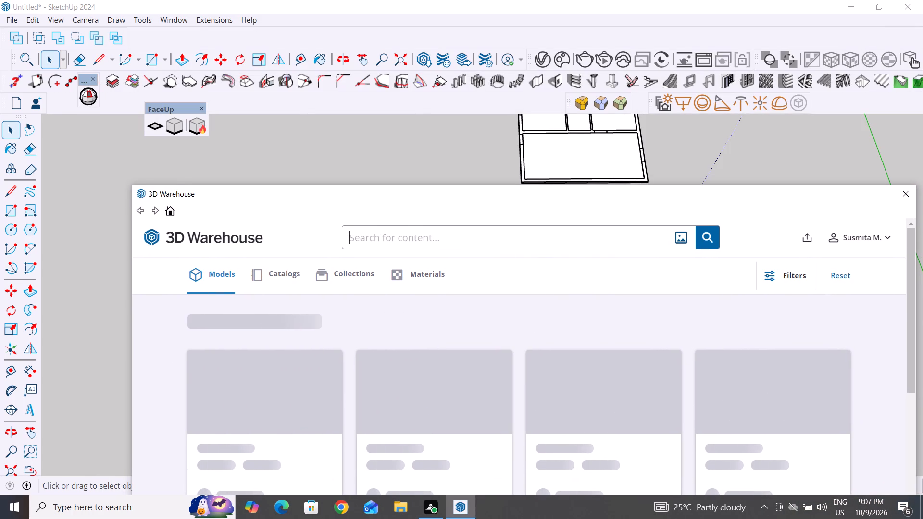
left_click(465, 243)
type("CURTAIN")
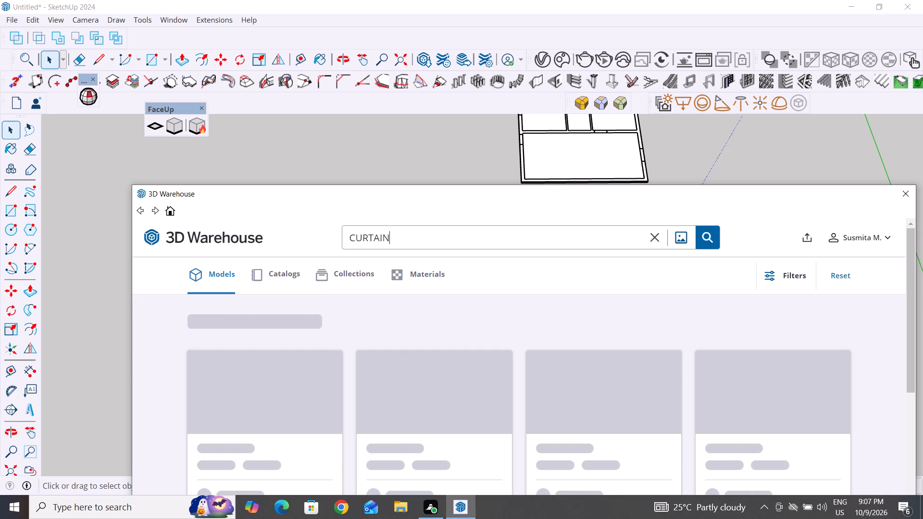
key("Return")
Browse the curtain search results and close 3D Warehouse.
scroll(310, 307, "down", 1)
scroll(310, 307, "up", 1)
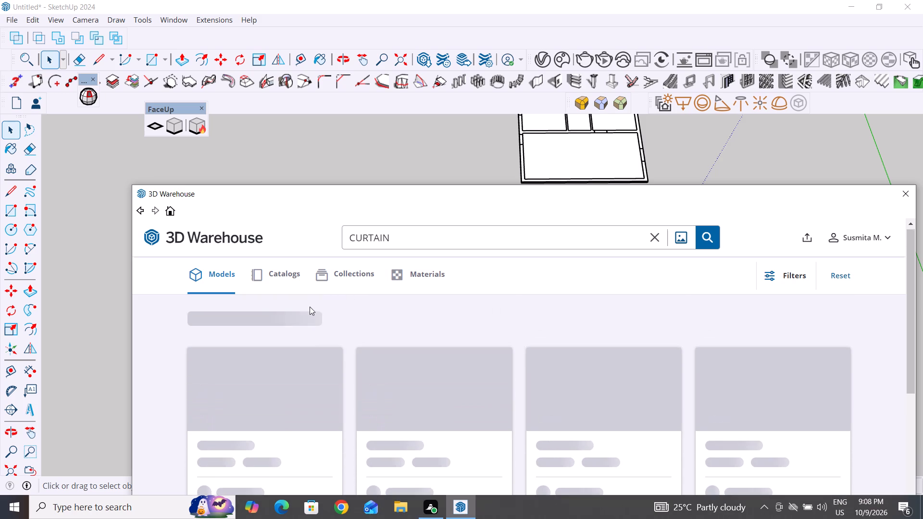
scroll(310, 307, "up", 1)
scroll(310, 307, "down", 4)
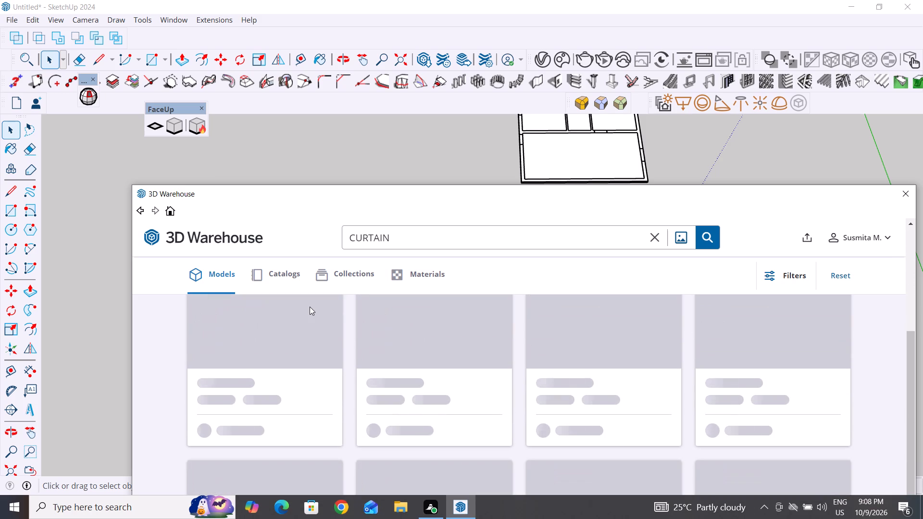
scroll(310, 307, "down", 7)
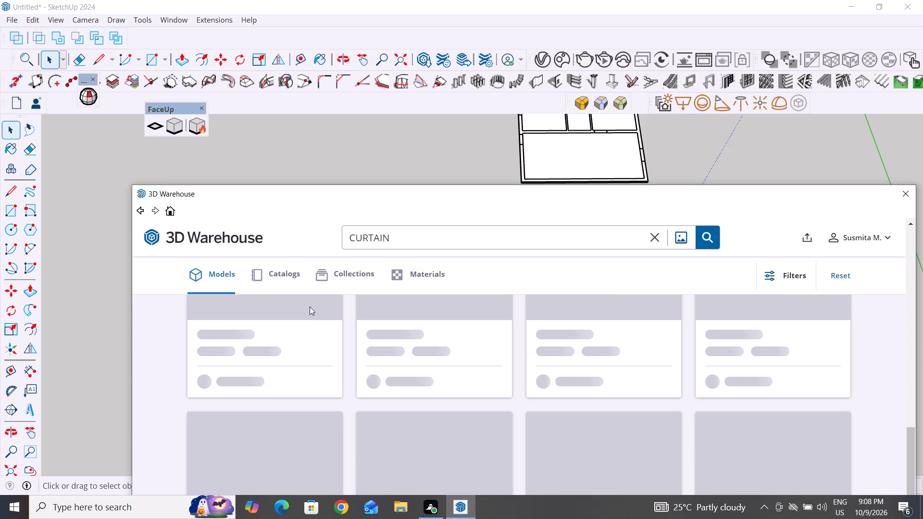
scroll(294, 289, "down", 4)
left_click_drag(852, 195, 776, 212)
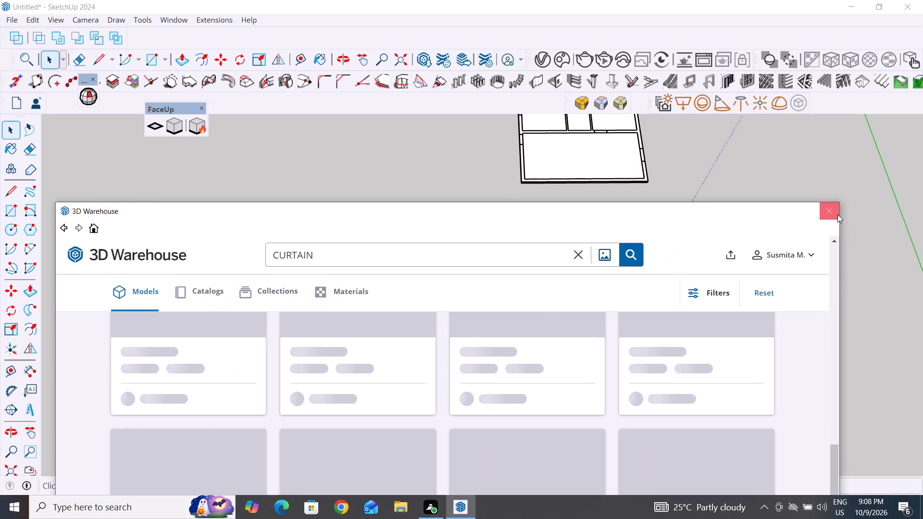
left_click(837, 214)
Move the round grey mat lying outside the house about 39' 9" into the bathroom, onto the floor near the doorway beside the shelf cabinet.
scroll(670, 330, "down", 3)
middle_click_drag(609, 385, 813, 364)
scroll(469, 258, "up", 7)
left_click(460, 265)
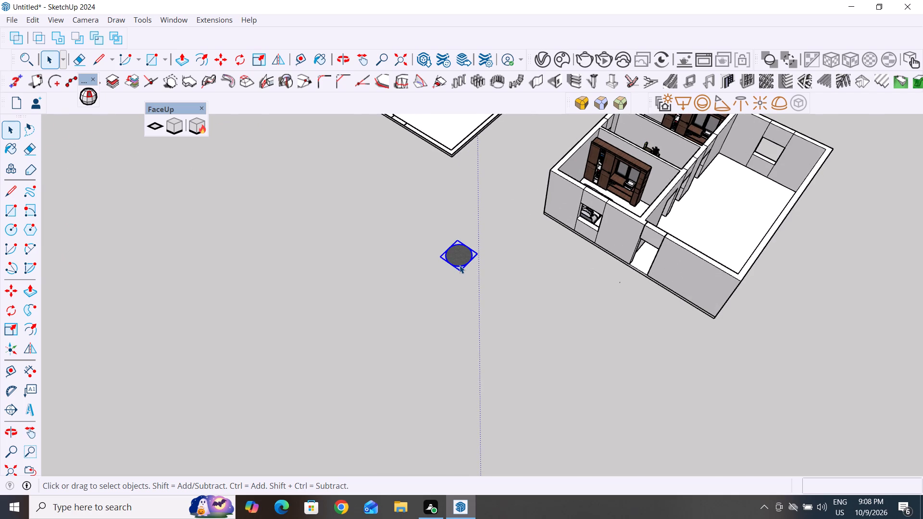
key("m")
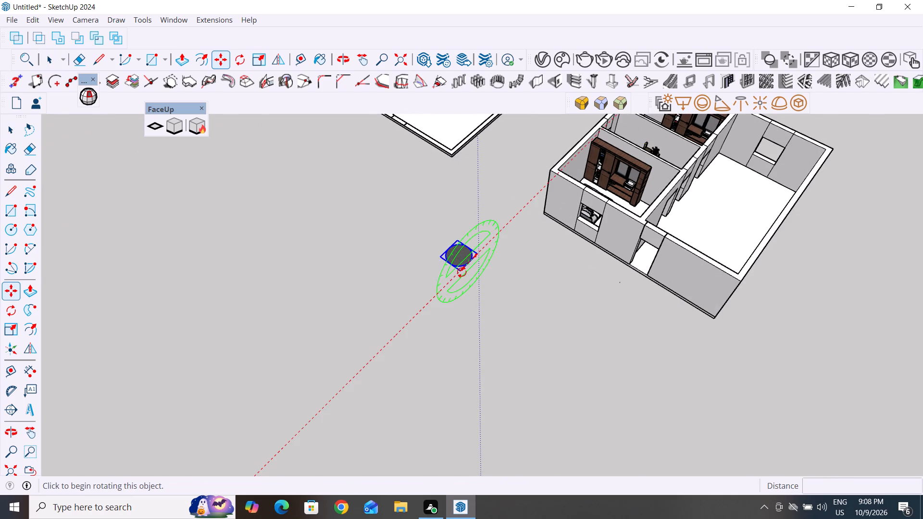
left_click(460, 269)
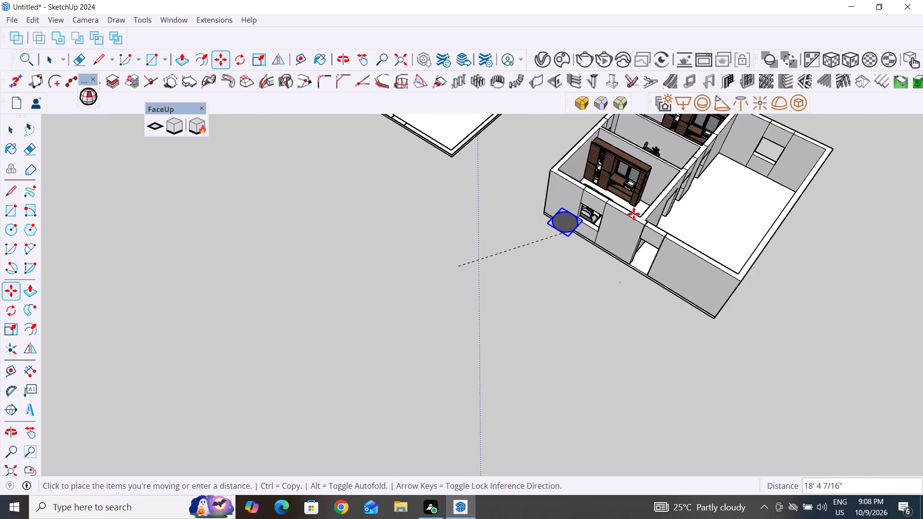
middle_click_drag(711, 244, 549, 385)
scroll(711, 244, "up", 1)
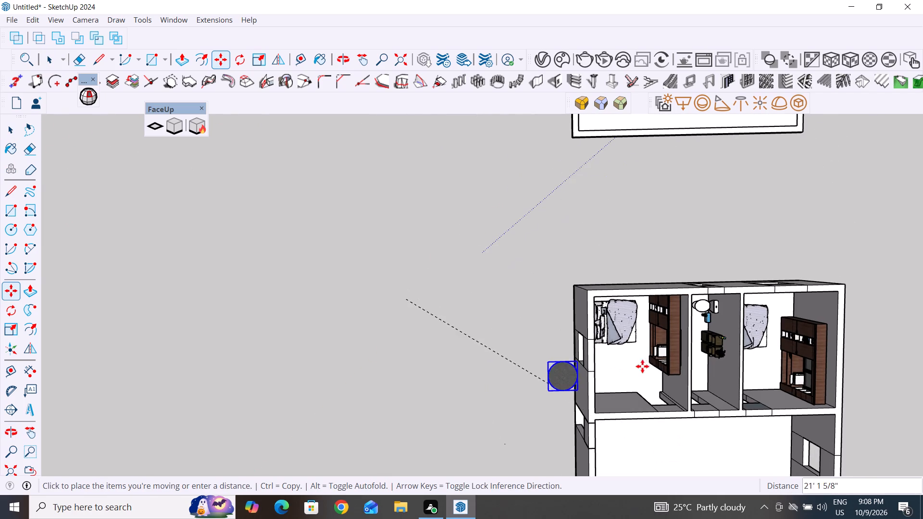
scroll(709, 383, "up", 7)
middle_click_drag(696, 380, 664, 356)
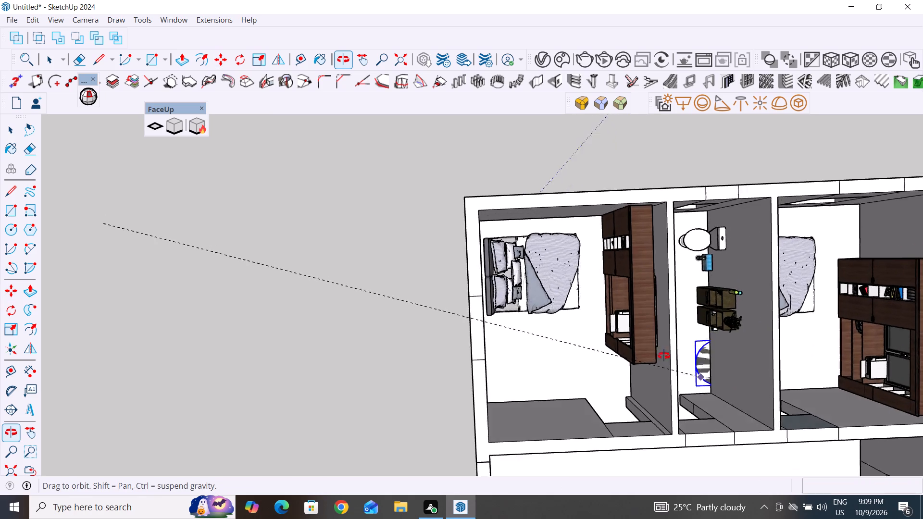
middle_click_drag(664, 356, 620, 199)
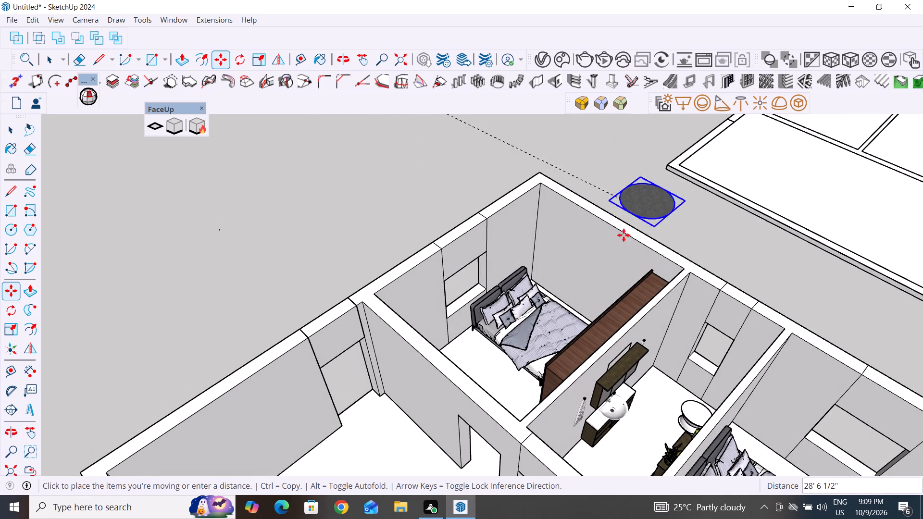
scroll(608, 449, "up", 2)
middle_click_drag(588, 418, 707, 518)
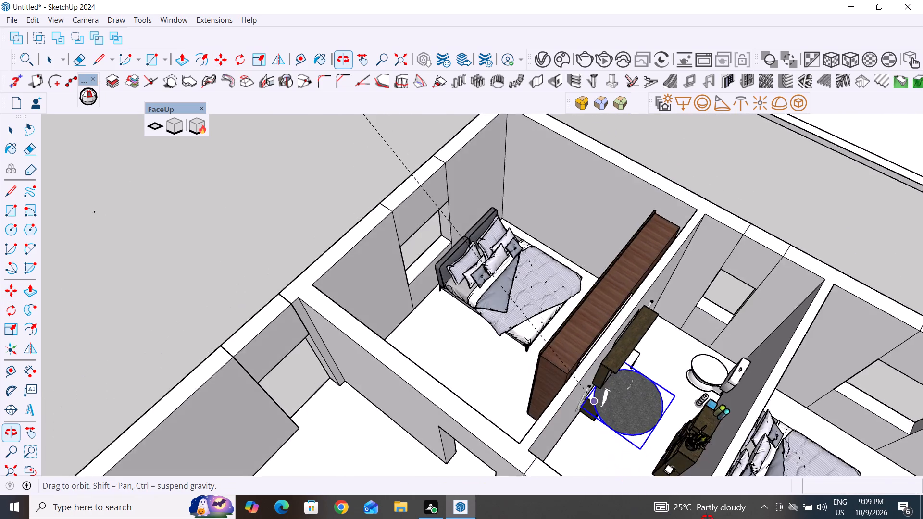
middle_click_drag(707, 518, 670, 474)
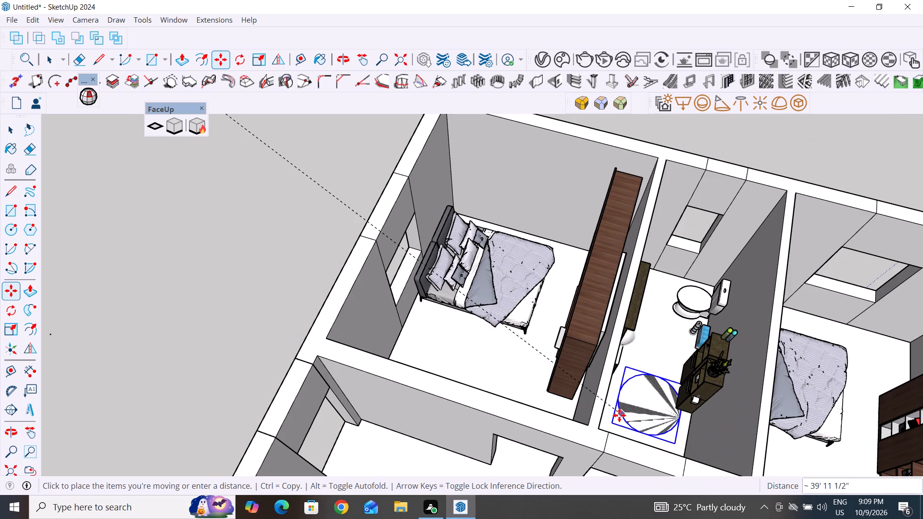
left_click(616, 415)
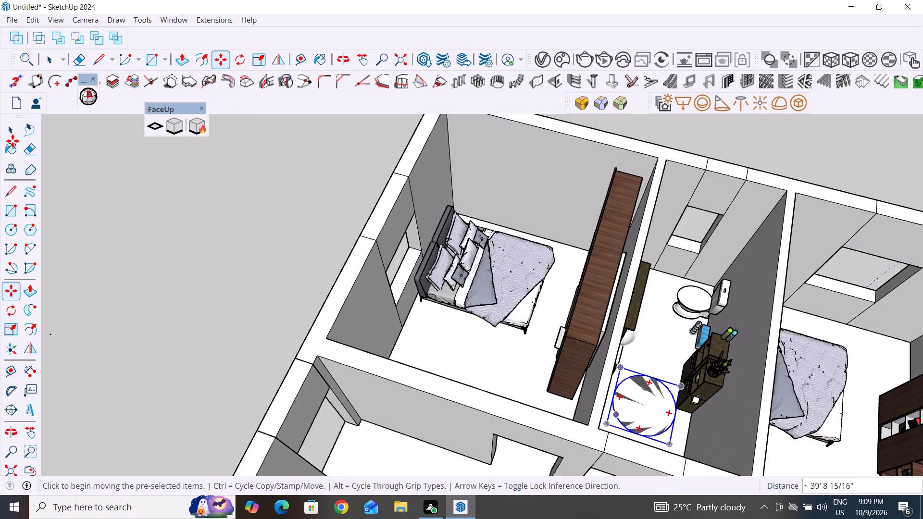
scroll(441, 408, "up", 2)
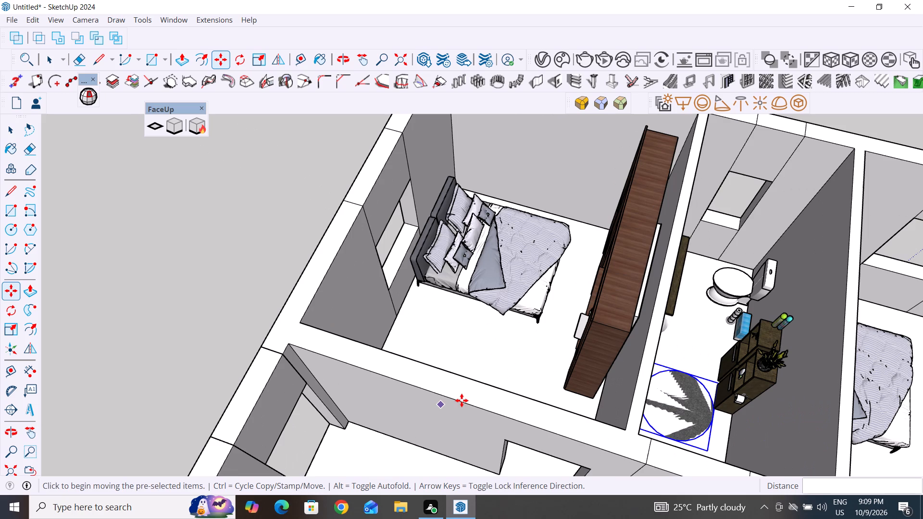
Shift the round grey mat about 5 3/4" across the bathroom floor, farther in from the doorway.
left_click(11, 124)
left_click(114, 203)
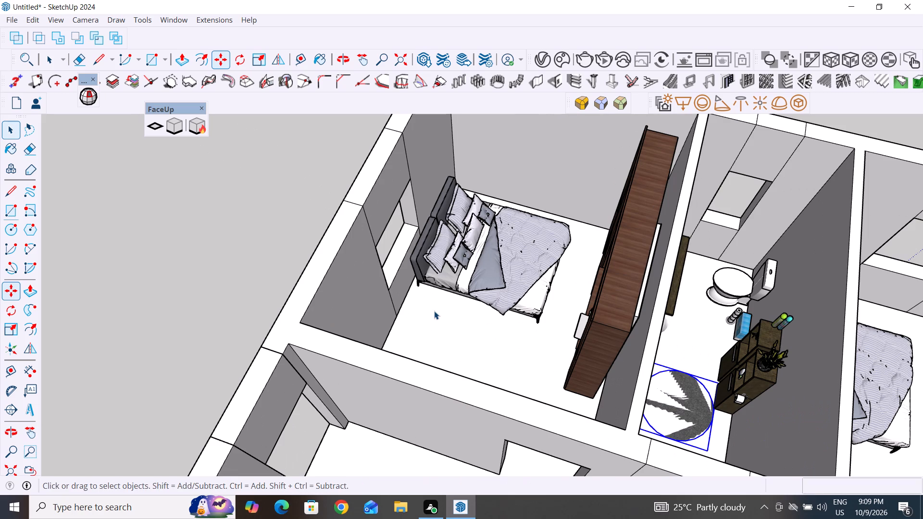
scroll(434, 311, "down", 3)
scroll(474, 305, "down", 3)
scroll(616, 461, "up", 3)
middle_click_drag(664, 441, 668, 435)
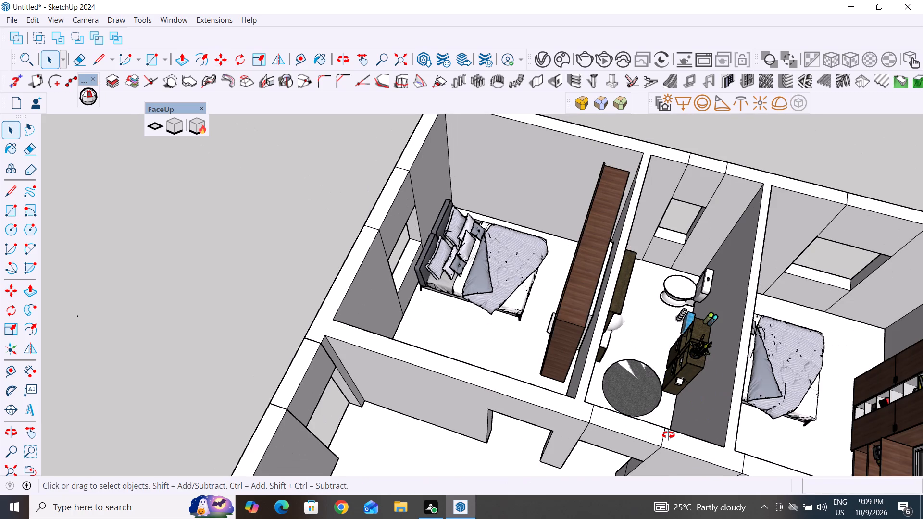
middle_click_drag(668, 435, 692, 366)
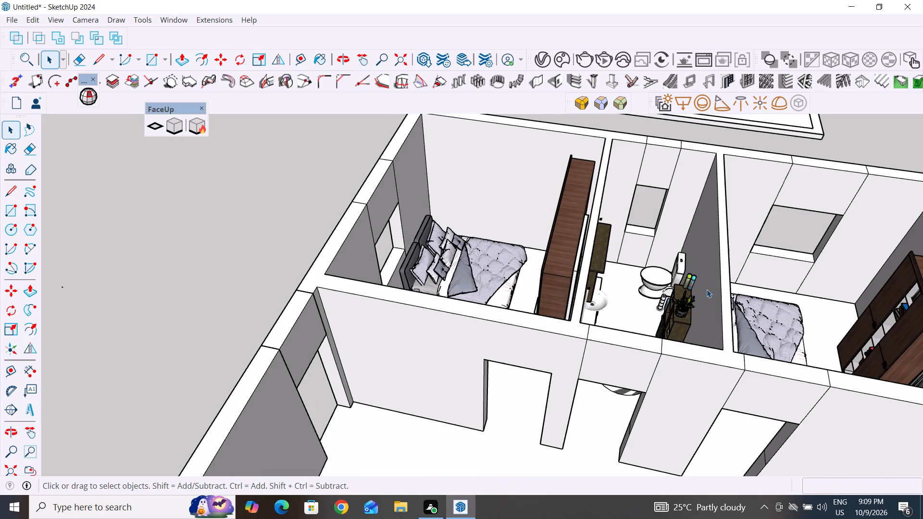
scroll(674, 399, "up", 8)
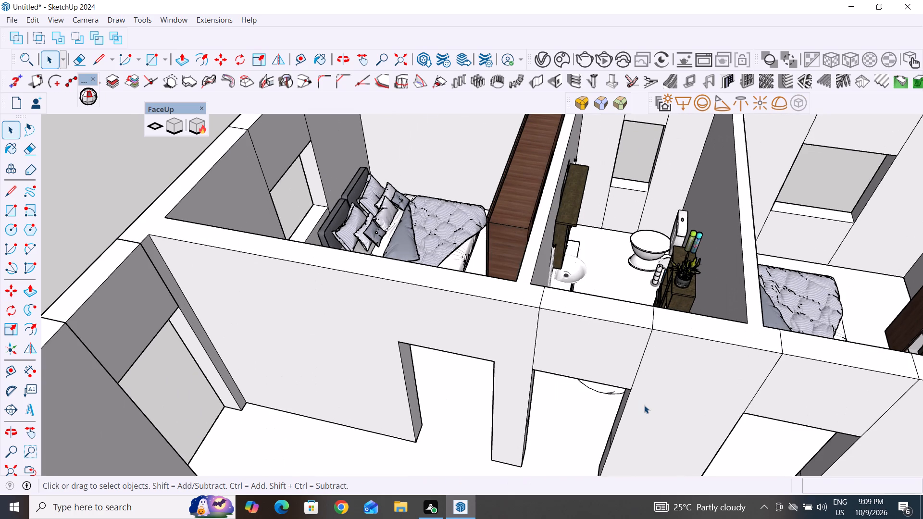
middle_click_drag(681, 378, 732, 302)
middle_click_drag(725, 291, 644, 405)
middle_click_drag(644, 405, 669, 217)
scroll(611, 370, "up", 6)
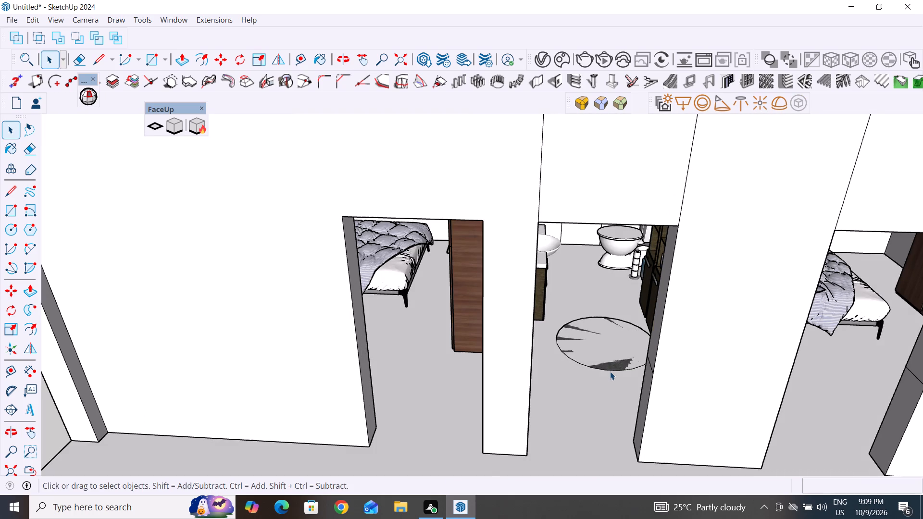
scroll(610, 371, "up", 4)
left_click(625, 368)
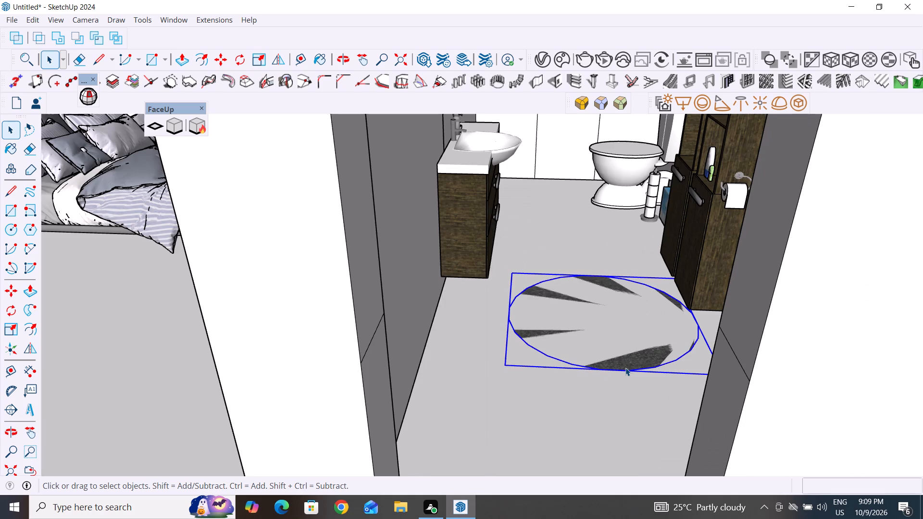
key("m")
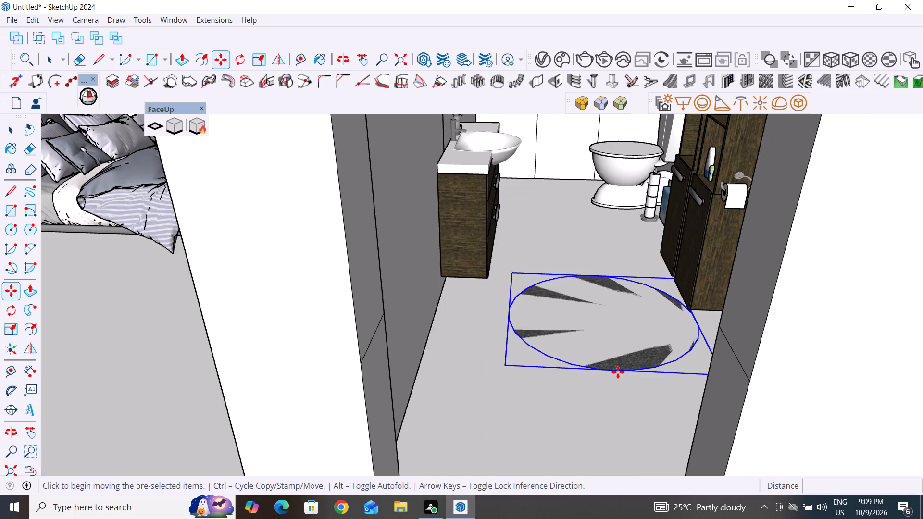
left_click(615, 373)
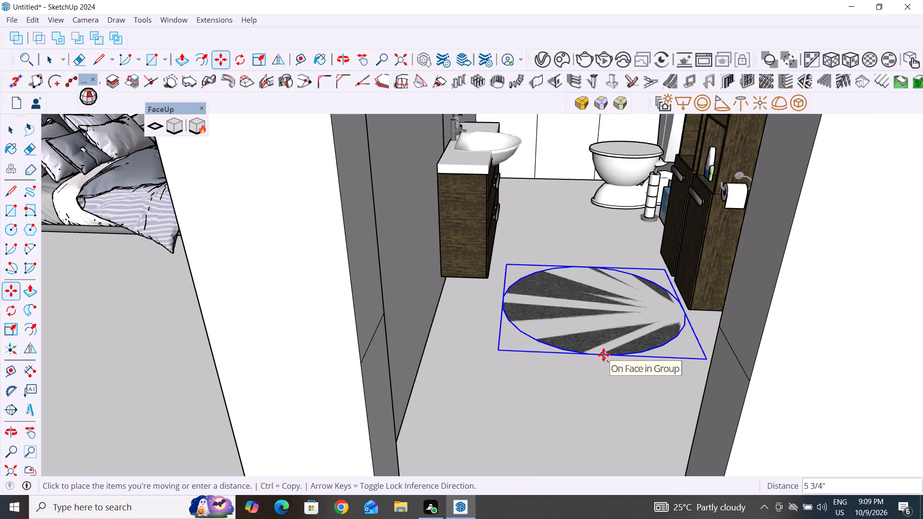
left_click(603, 355)
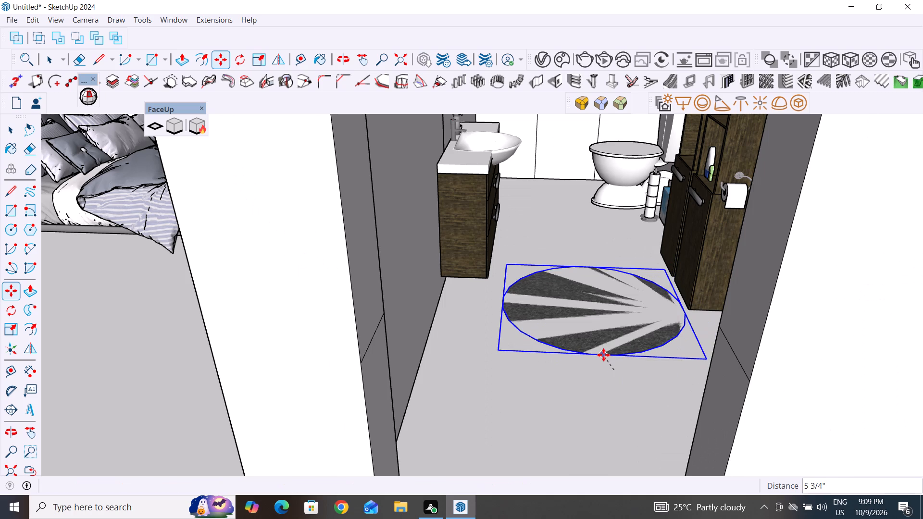
left_click(12, 132)
Examine the whole house from several sides, checking the furnished bedrooms, the bathroom and the large empty room.
scroll(478, 363, "down", 4)
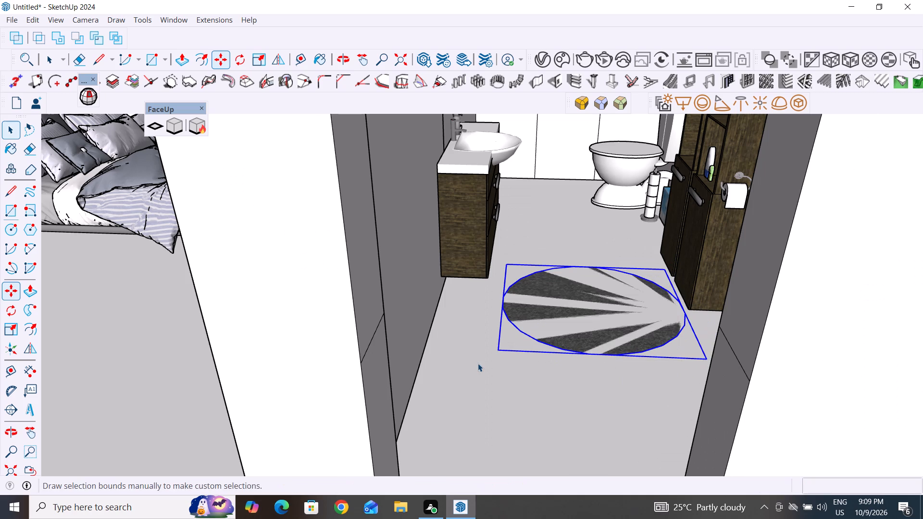
scroll(478, 363, "down", 9)
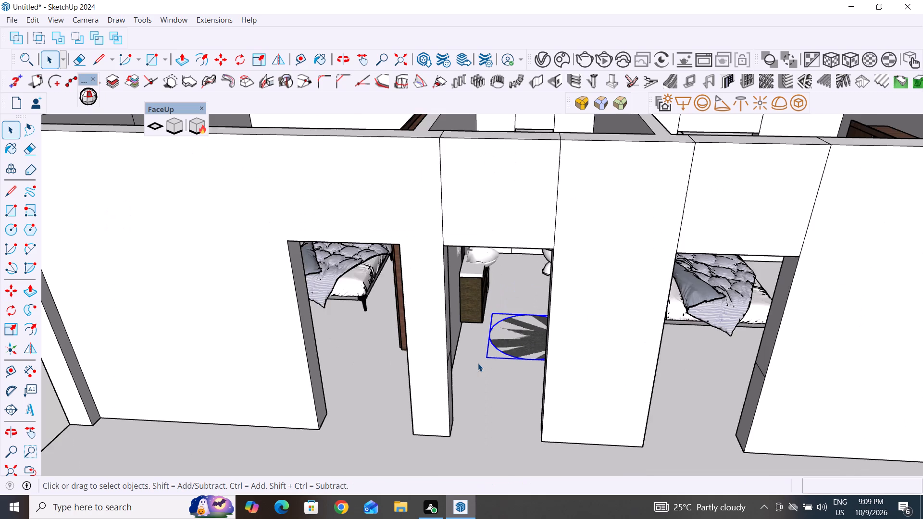
scroll(478, 363, "down", 6)
middle_click_drag(443, 377, 478, 363)
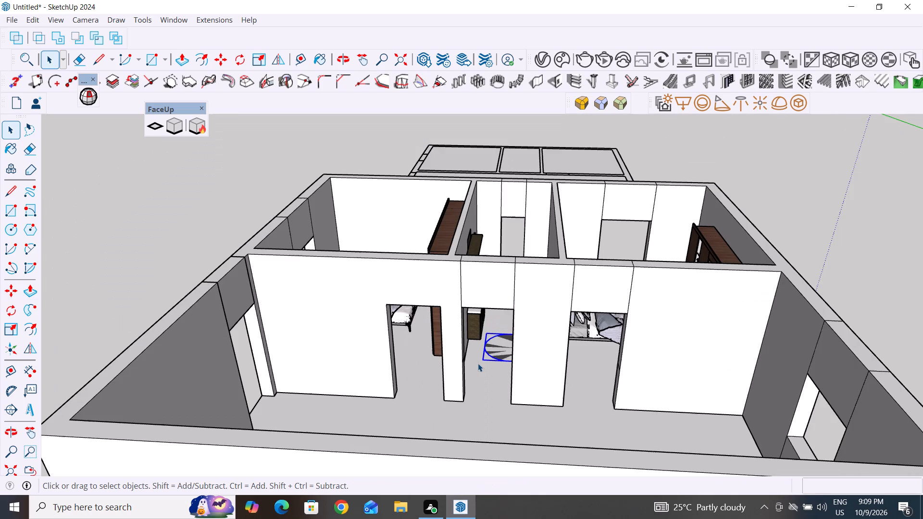
middle_click_drag(478, 363, 742, 406)
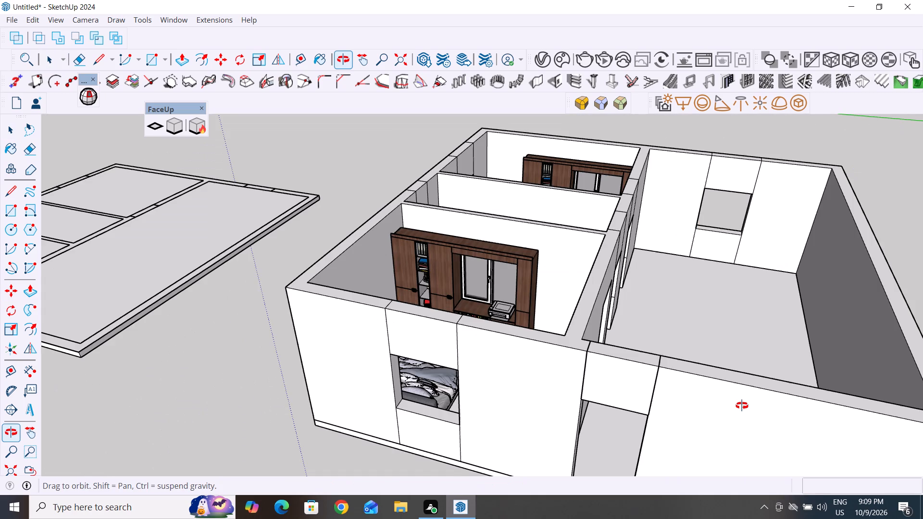
middle_click_drag(742, 406, 740, 487)
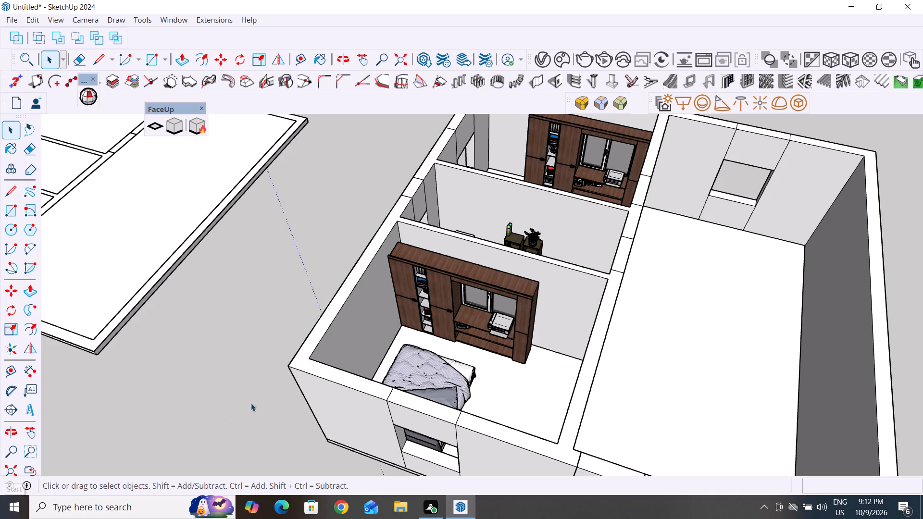
scroll(313, 406, "down", 10)
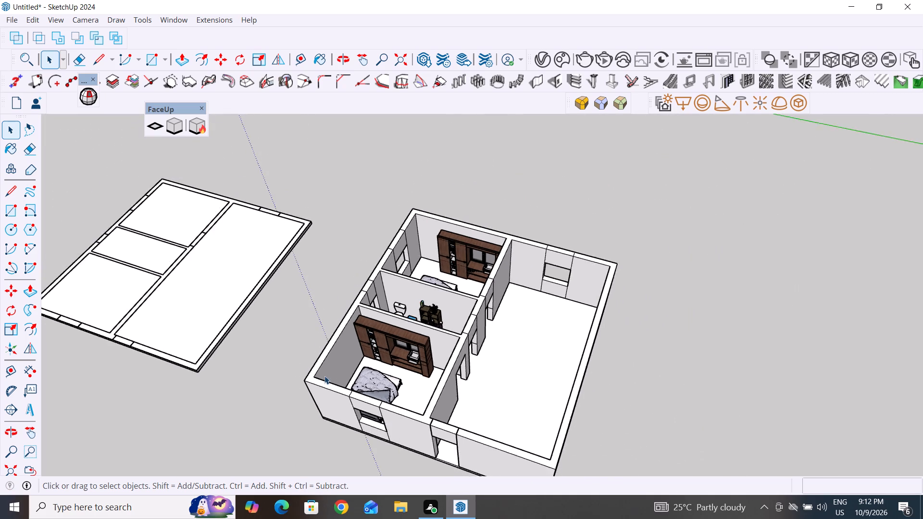
scroll(344, 333, "down", 4)
middle_click_drag(370, 434, 352, 434)
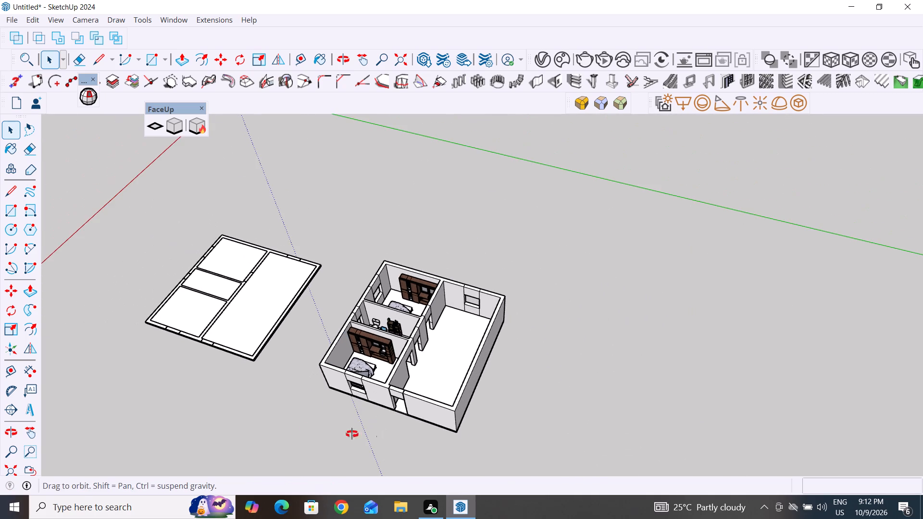
middle_click_drag(352, 434, 276, 420)
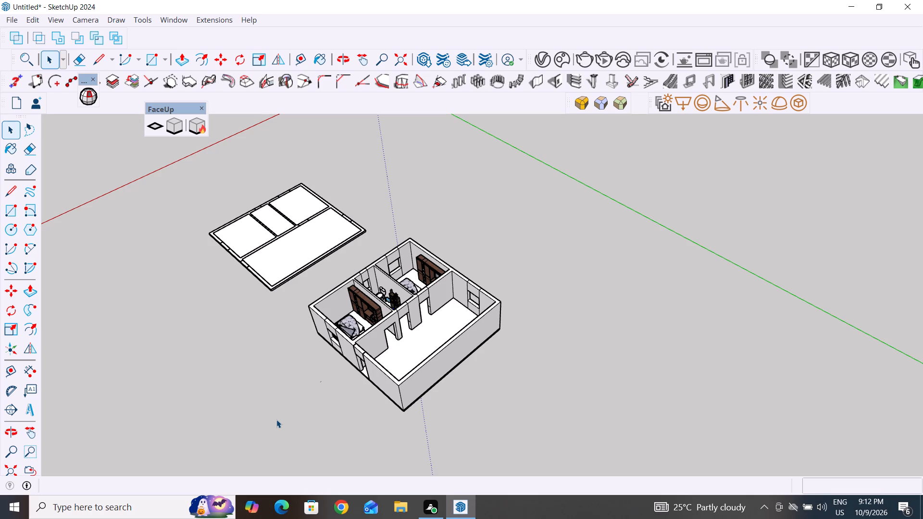
scroll(334, 308, "up", 4)
scroll(356, 410, "up", 4)
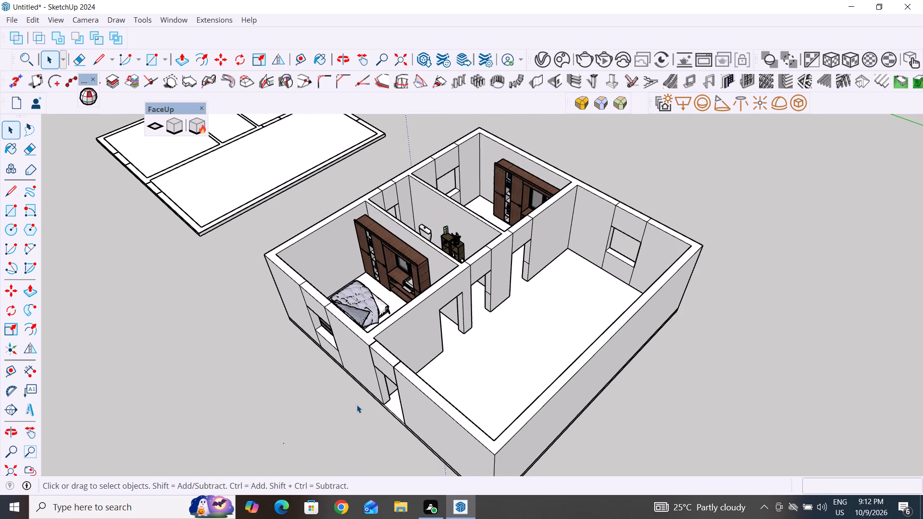
middle_click_drag(395, 421, 553, 336)
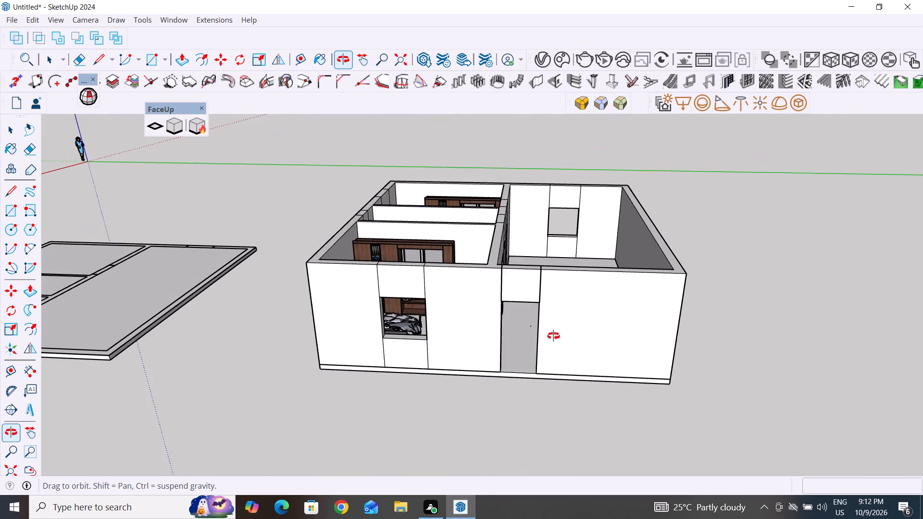
middle_click_drag(553, 336, 382, 384)
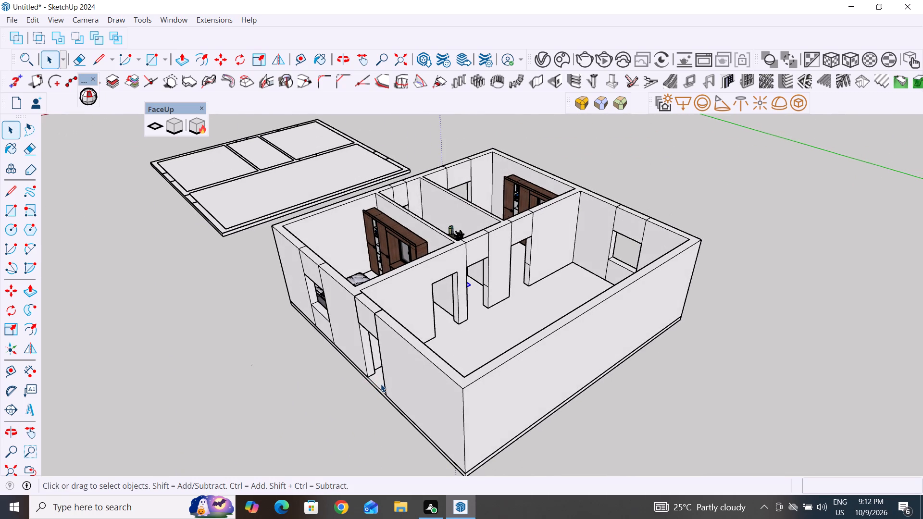
scroll(381, 384, "up", 1)
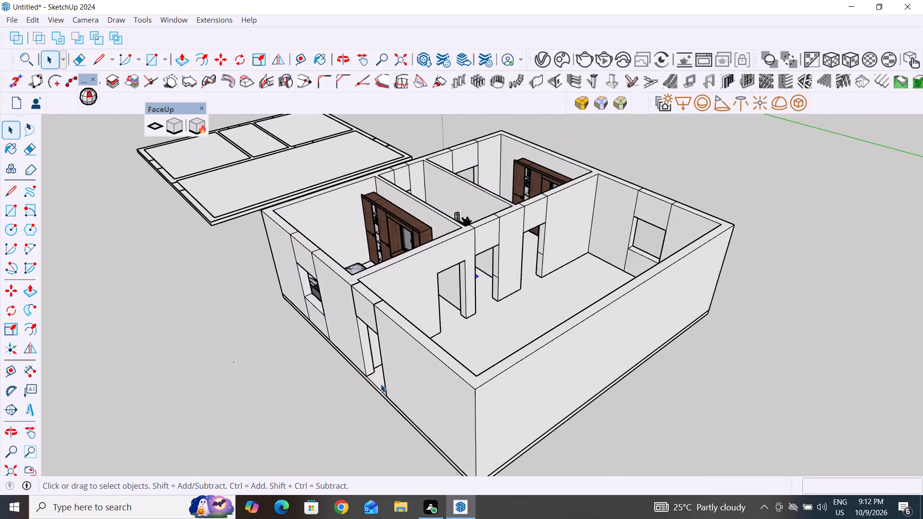
scroll(381, 384, "up", 2)
scroll(381, 384, "down", 2)
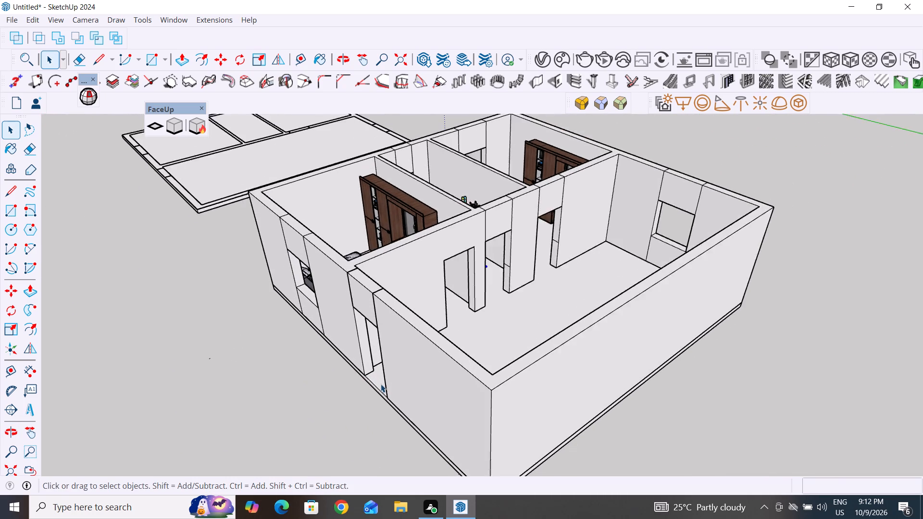
scroll(381, 384, "down", 3)
scroll(479, 257, "up", 4)
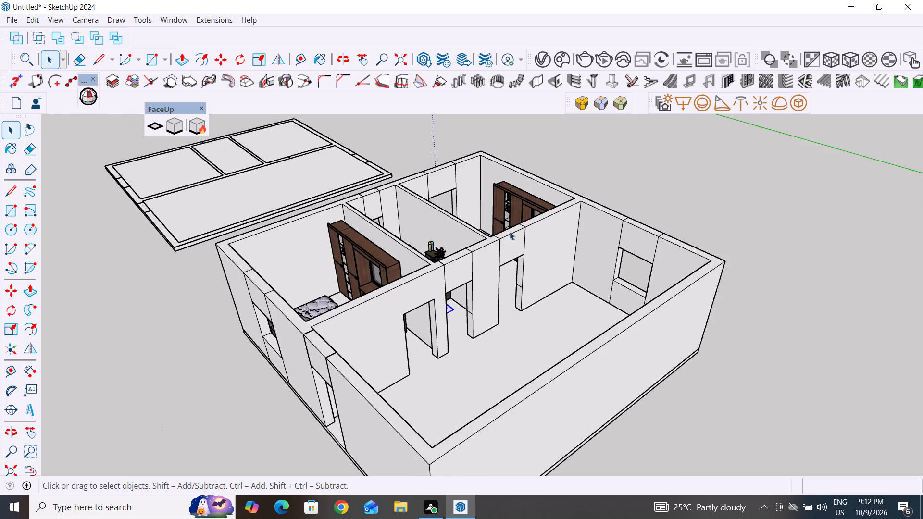
scroll(455, 248, "up", 5)
scroll(455, 248, "down", 2)
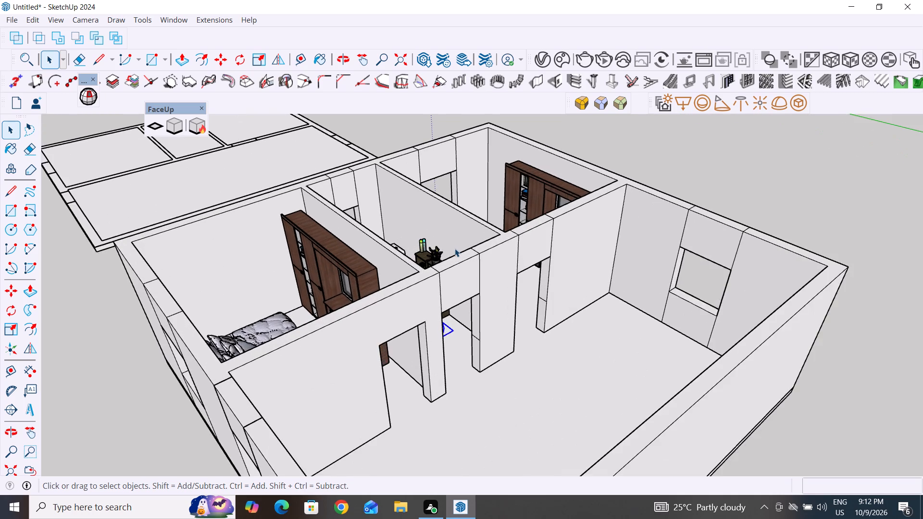
scroll(455, 248, "down", 2)
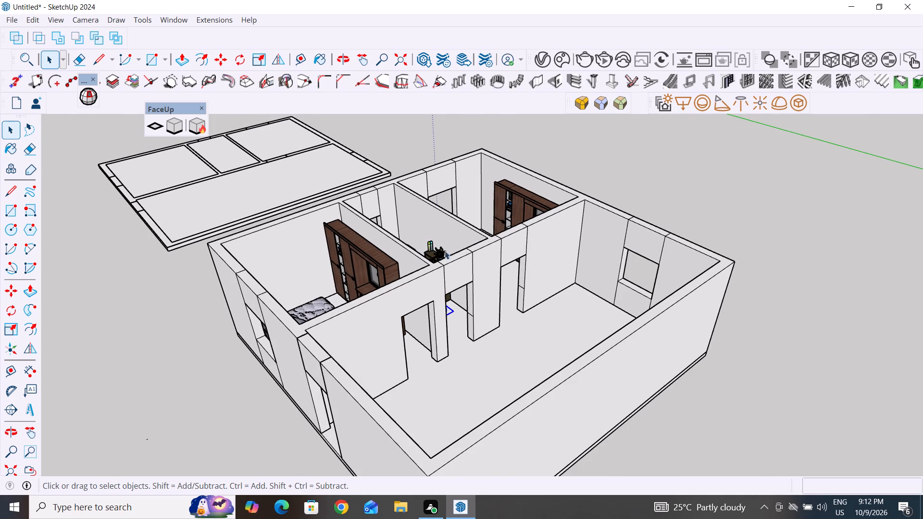
Explode the wood wardrobe unit in the near bedroom and delete the window model from its open desk niche.
scroll(355, 274, "up", 8)
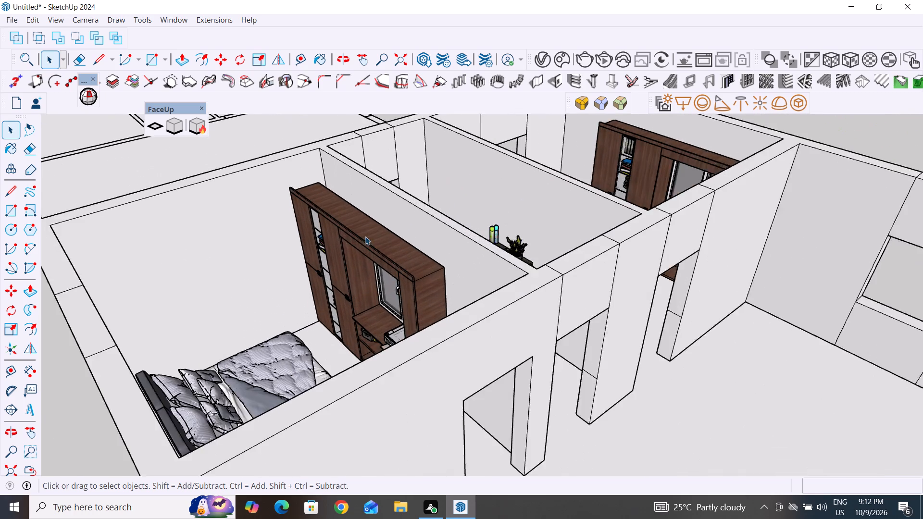
middle_click_drag(349, 250, 431, 212)
scroll(424, 281, "up", 3)
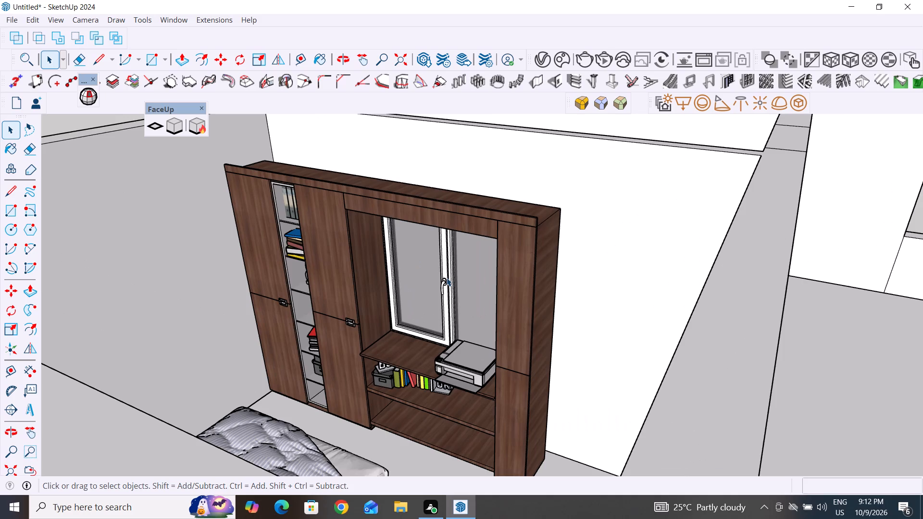
left_click(447, 278)
right_click(447, 277)
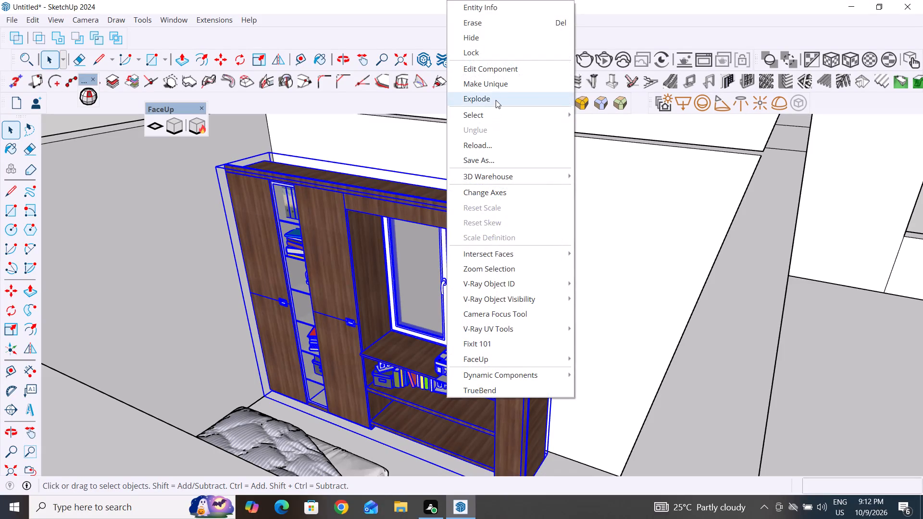
left_click(496, 100)
left_click(815, 292)
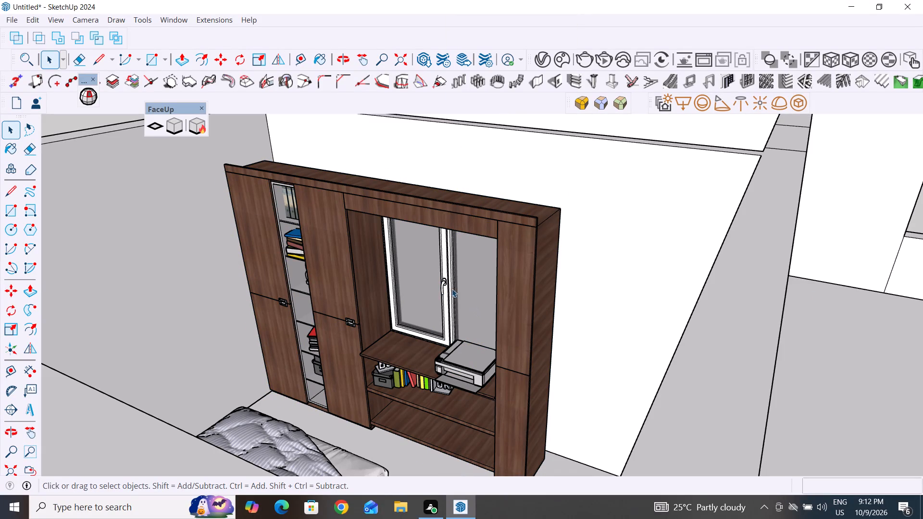
left_click(451, 288)
key("Delete")
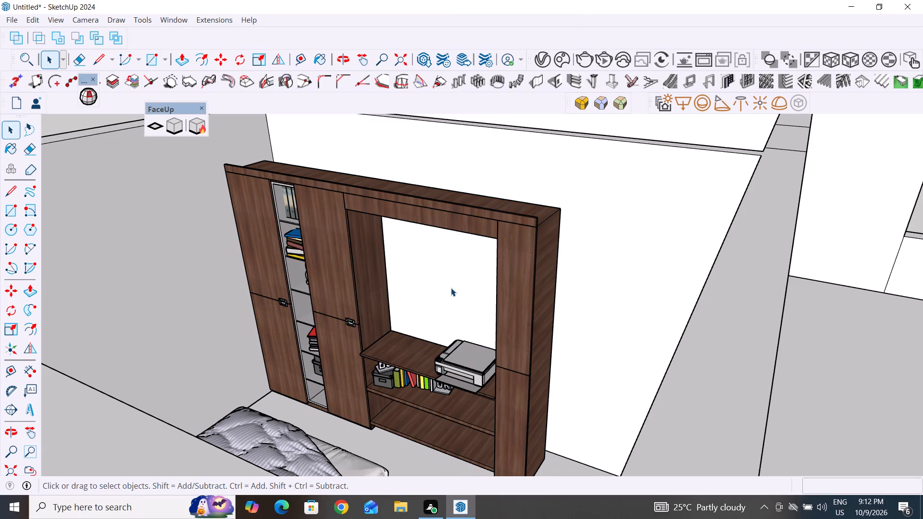
Explode the wood wardrobe unit in the far bedroom and delete the window model from its open desk niche.
scroll(448, 311, "down", 3)
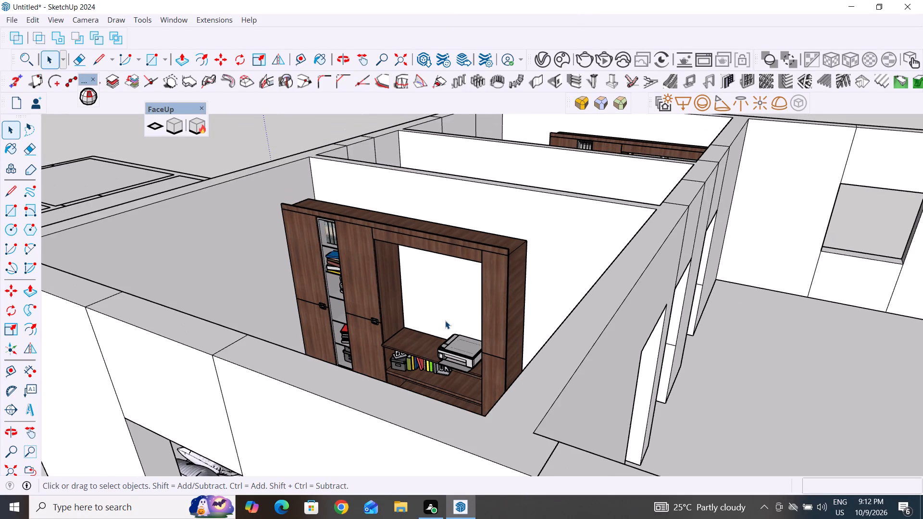
scroll(445, 321, "down", 2)
middle_click_drag(647, 384, 628, 474)
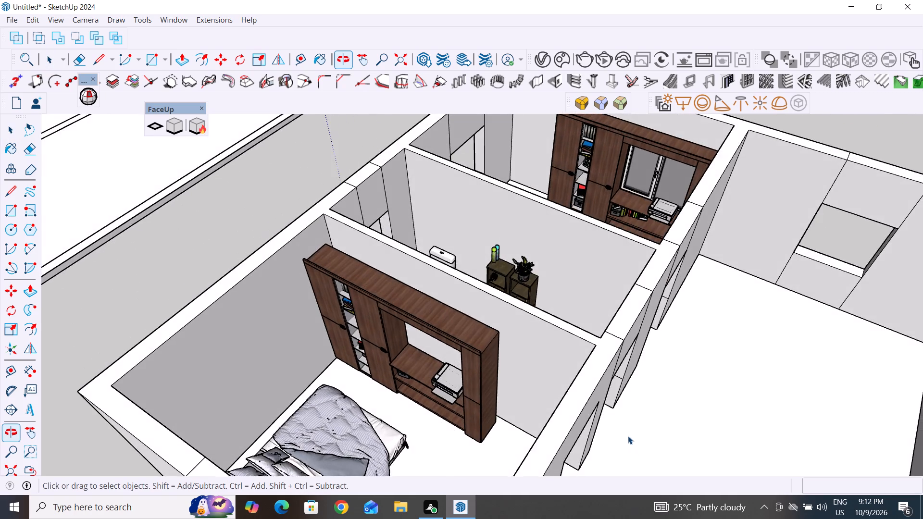
scroll(620, 442, "down", 4)
scroll(676, 203, "up", 8)
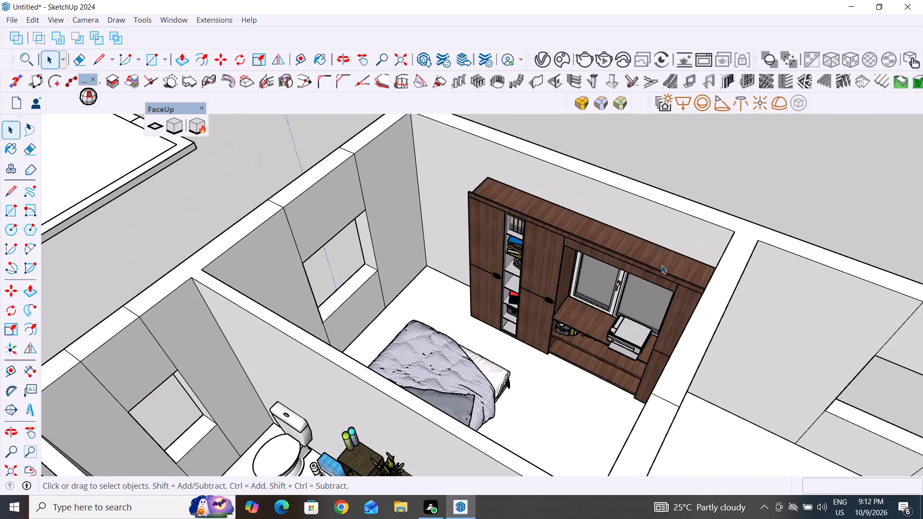
middle_click_drag(662, 260, 662, 218)
scroll(602, 283, "up", 3)
left_click(631, 248)
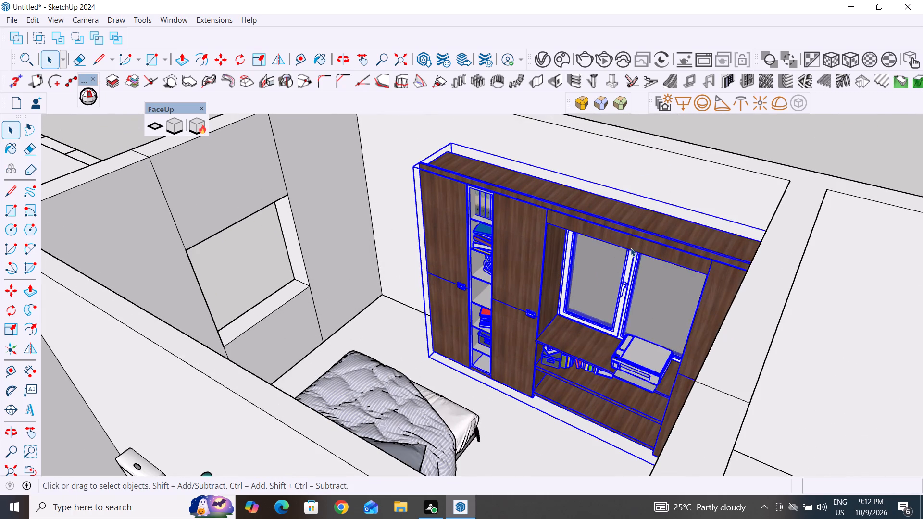
right_click(631, 248)
left_click(687, 99)
left_click(776, 143)
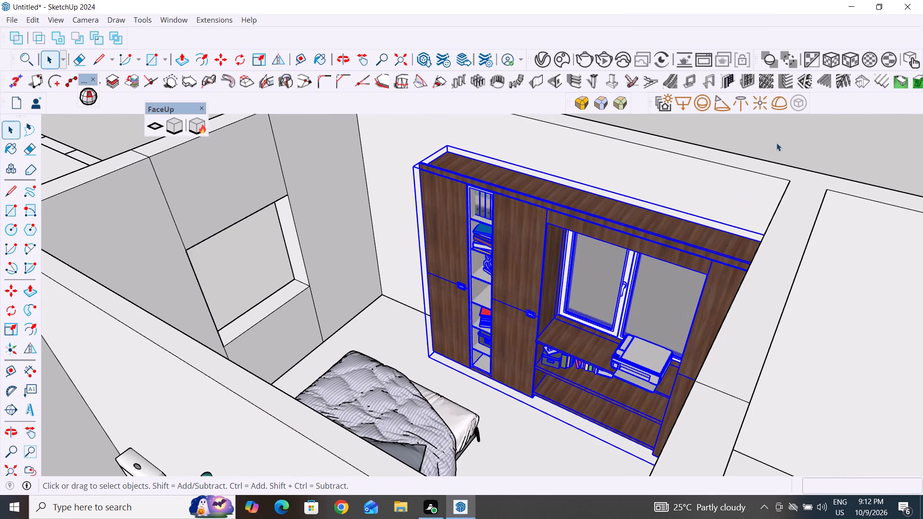
left_click(623, 302)
key("Delete")
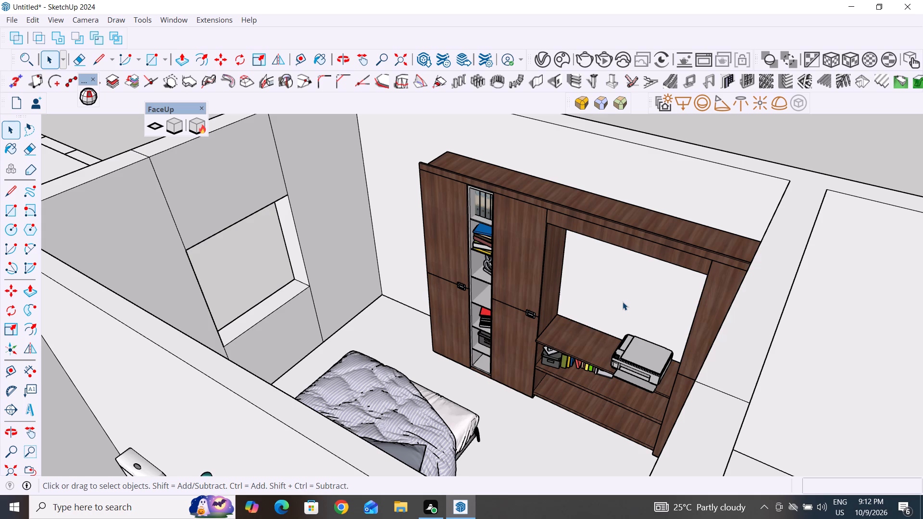
Examine both furnished bedrooms and the bathroom between them from above and at close range.
scroll(623, 302, "down", 10)
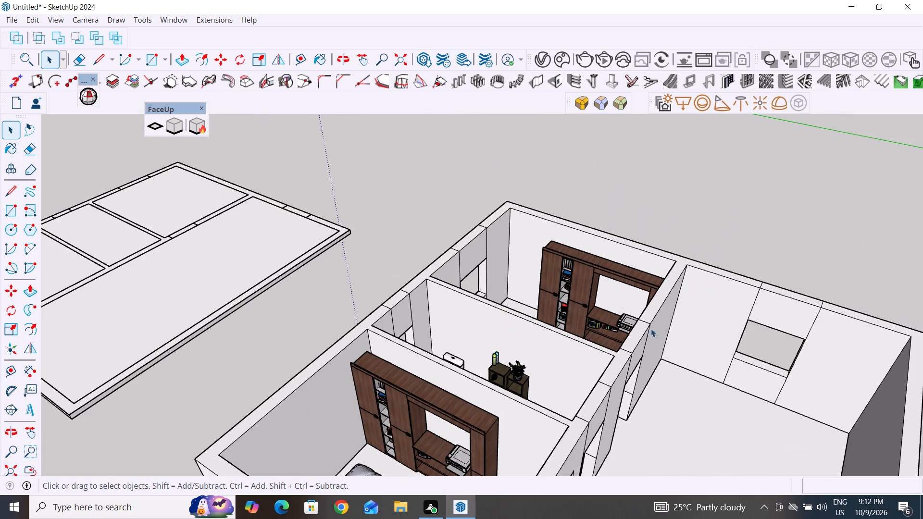
middle_click_drag(712, 391, 477, 349)
scroll(677, 247, "down", 4)
middle_click_drag(746, 258, 766, 337)
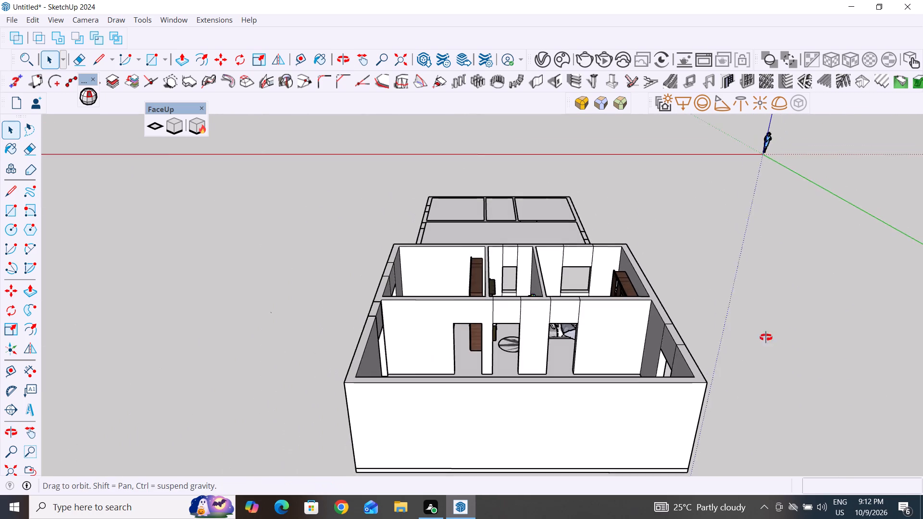
middle_click_drag(766, 337, 811, 439)
scroll(602, 402, "up", 4)
middle_click_drag(626, 387, 673, 327)
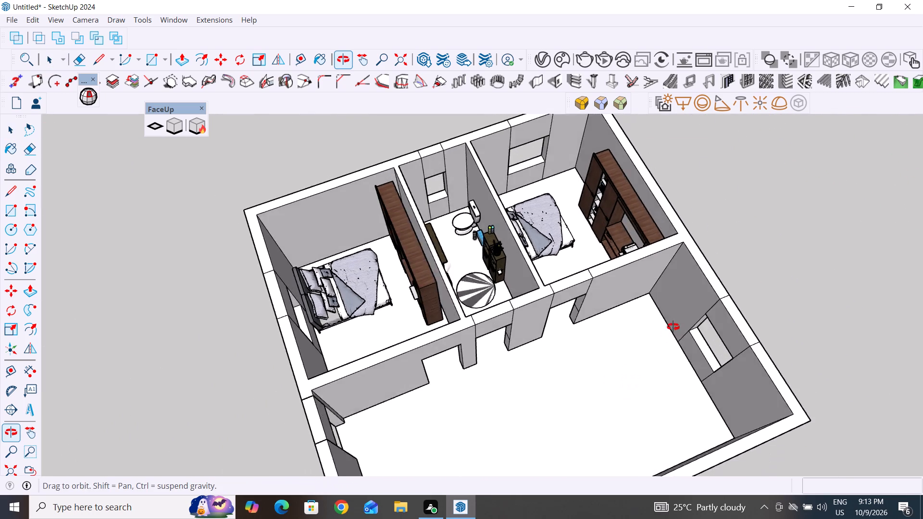
middle_click_drag(673, 327, 739, 295)
scroll(469, 287, "up", 4)
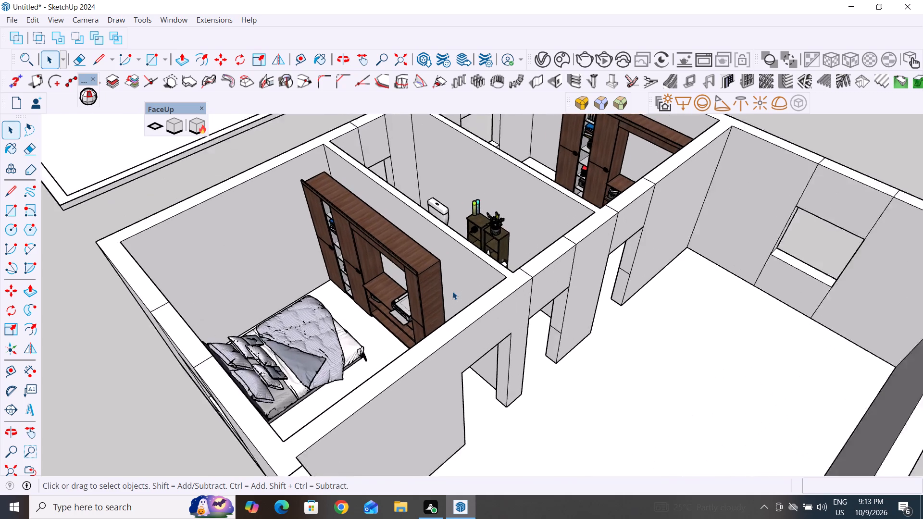
scroll(452, 291, "up", 1)
middle_click_drag(481, 292, 542, 338)
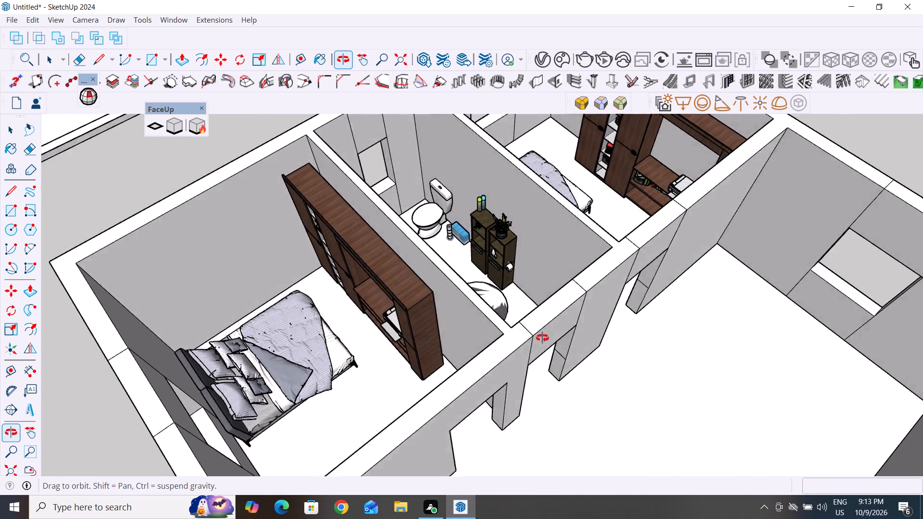
middle_click_drag(542, 338, 566, 334)
scroll(507, 265, "up", 3)
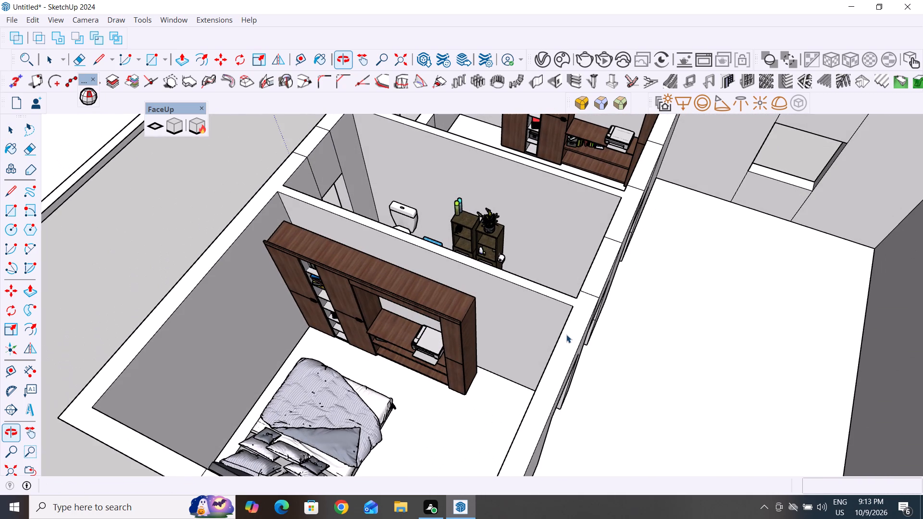
scroll(484, 242, "up", 1)
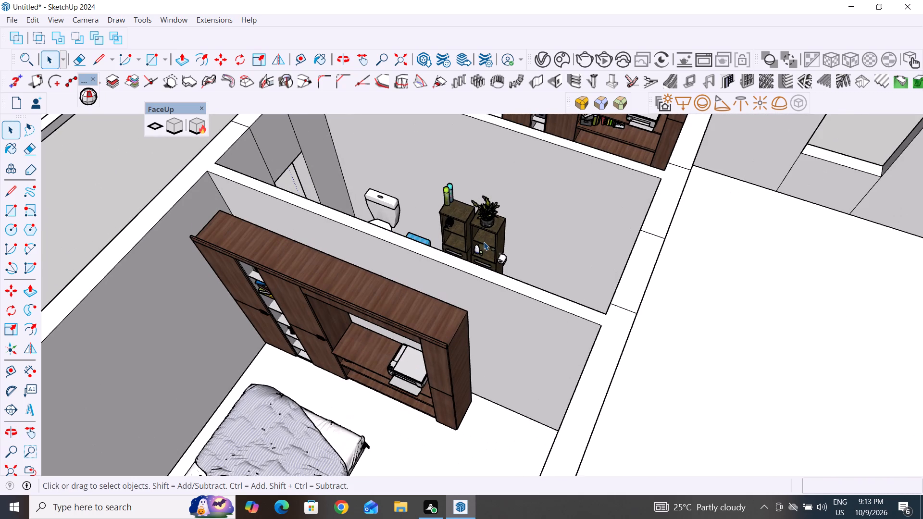
scroll(484, 242, "up", 3)
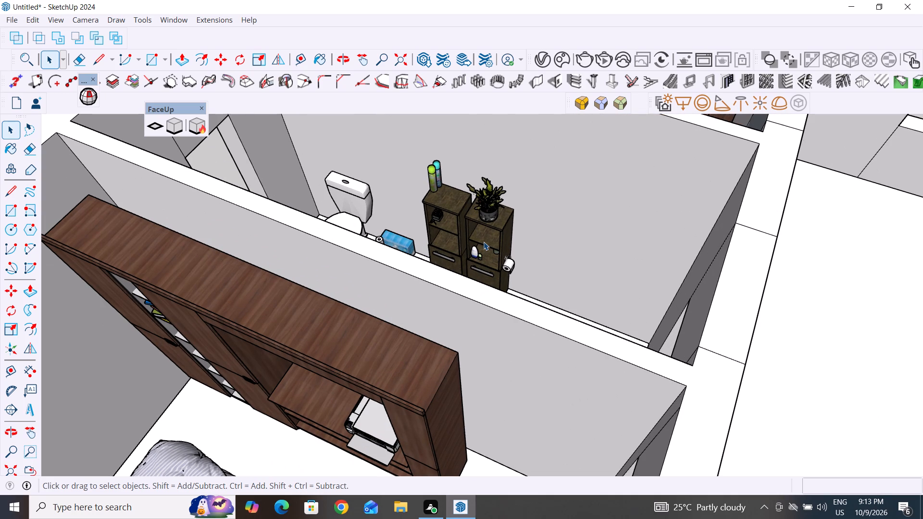
scroll(484, 242, "down", 2)
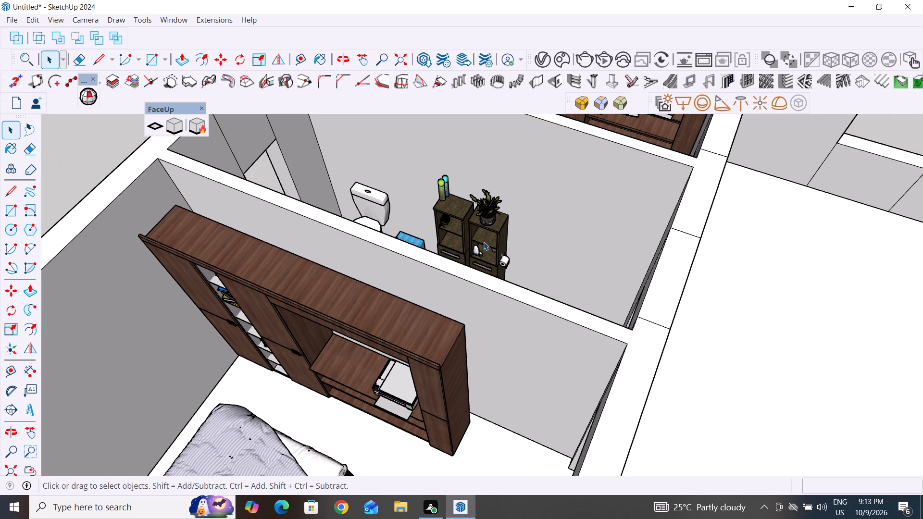
scroll(484, 242, "down", 2)
scroll(582, 211, "down", 4)
scroll(388, 295, "down", 8)
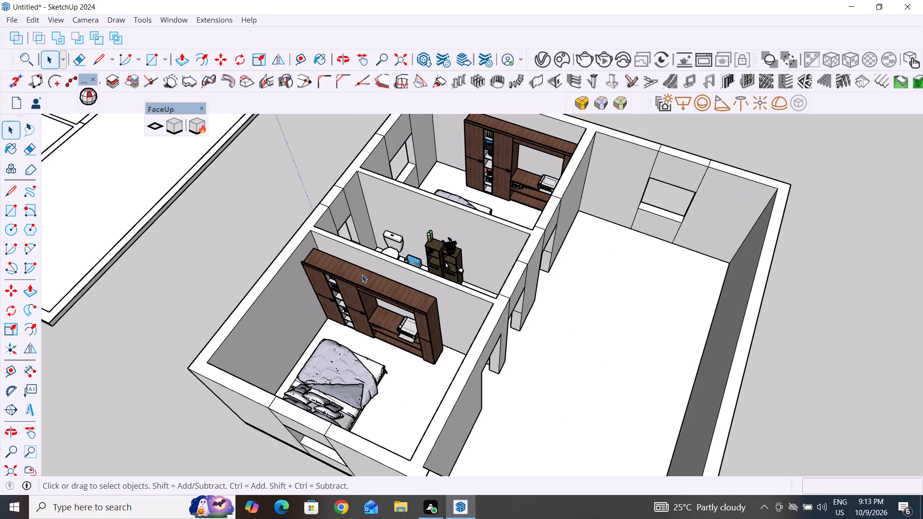
scroll(278, 373, "down", 4)
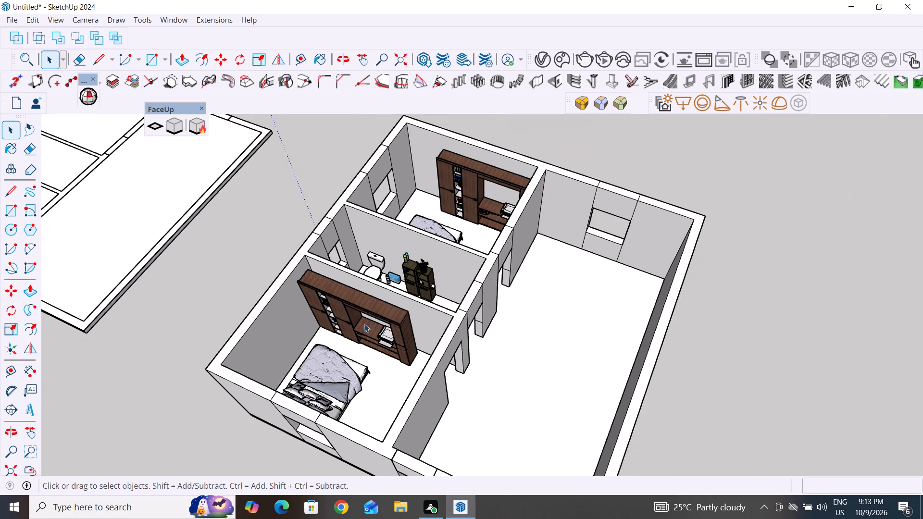
scroll(364, 324, "down", 7)
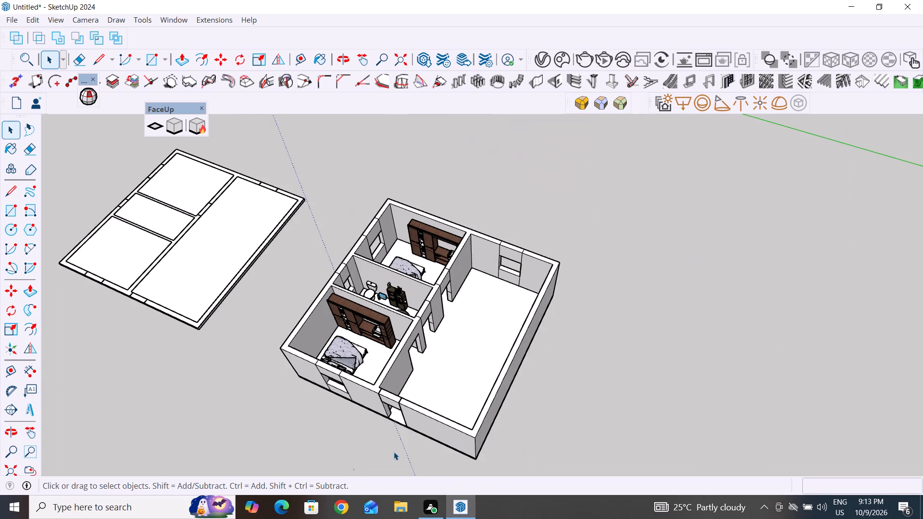
Examine the large empty room, its doorways to the bedrooms and bathroom, and its window opening from several sides.
middle_click_drag(394, 451, 426, 374)
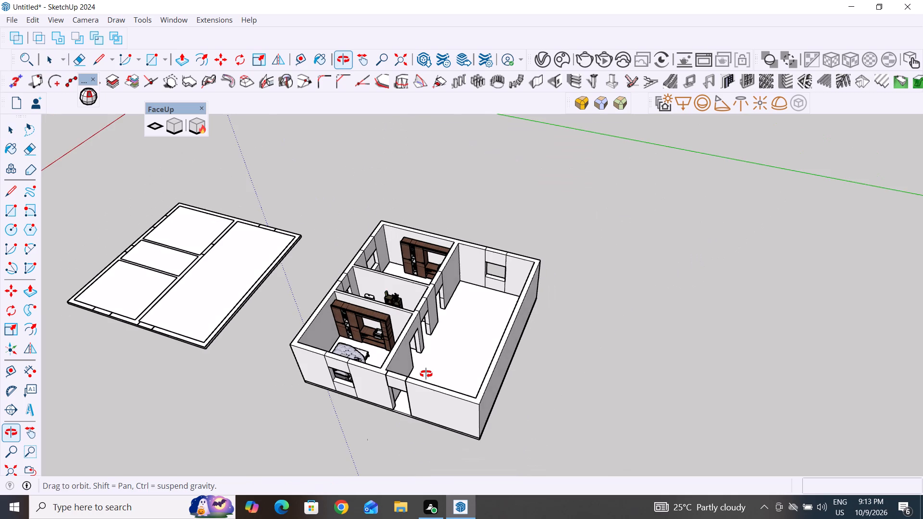
middle_click_drag(426, 374, 446, 354)
middle_click_drag(456, 355, 296, 355)
scroll(403, 247, "up", 3)
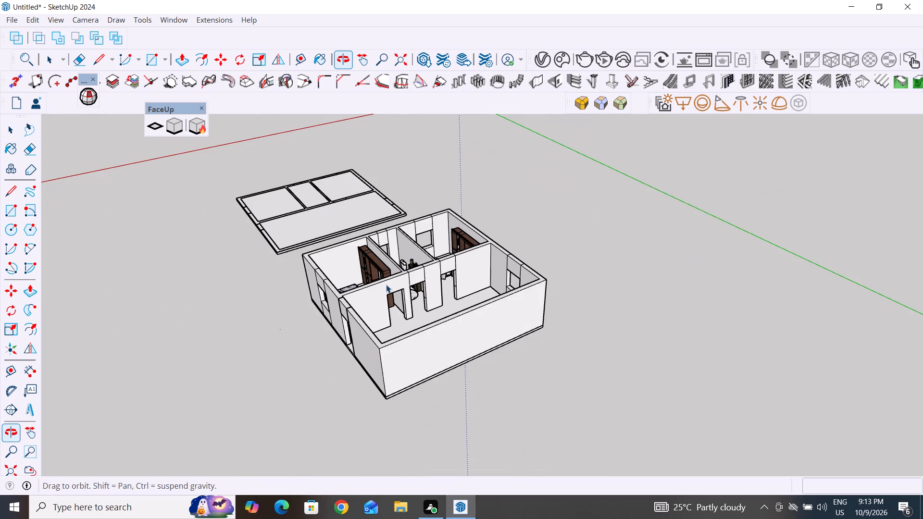
scroll(386, 284, "up", 1)
scroll(404, 246, "up", 3)
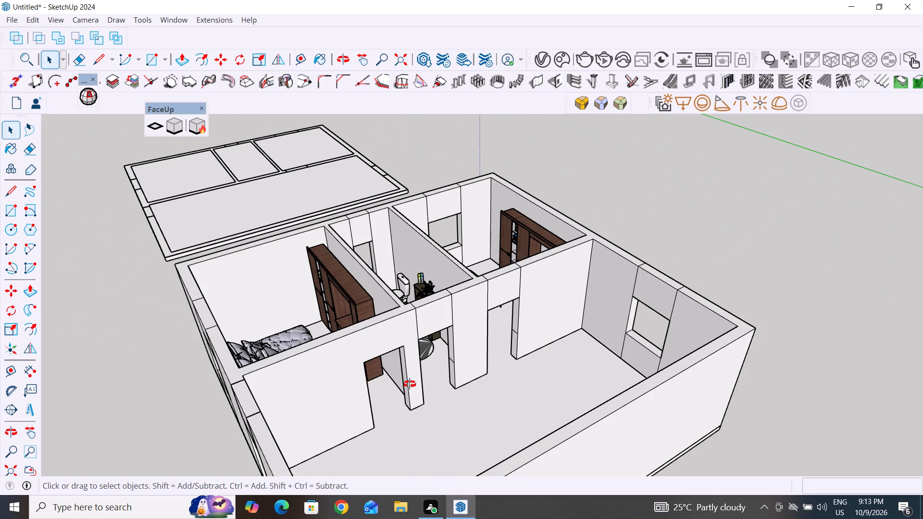
middle_click_drag(439, 371, 360, 366)
scroll(360, 366, "up", 3)
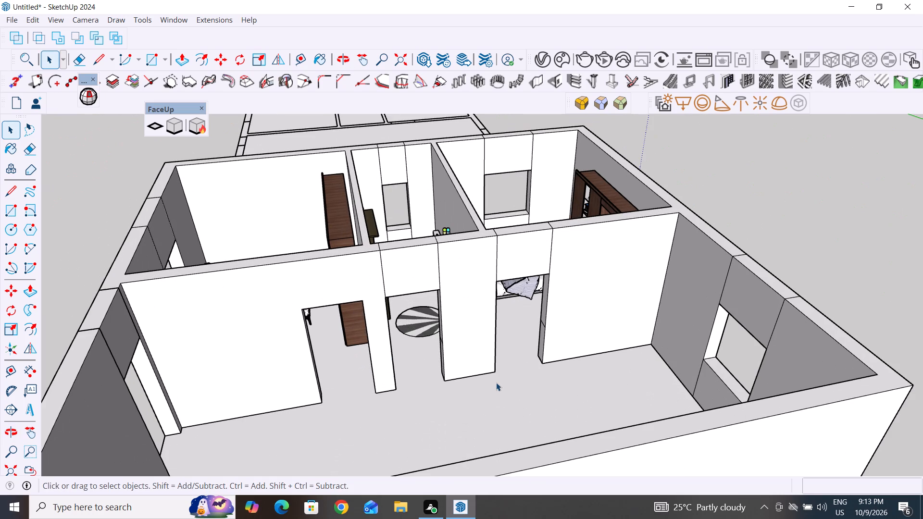
scroll(496, 383, "down", 2)
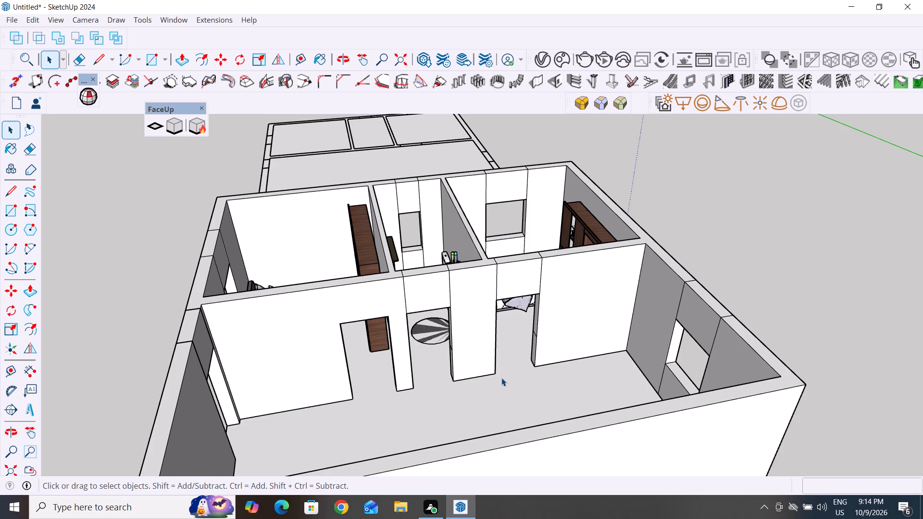
scroll(501, 378, "up", 3)
middle_click_drag(516, 369, 601, 362)
scroll(574, 297, "up", 3)
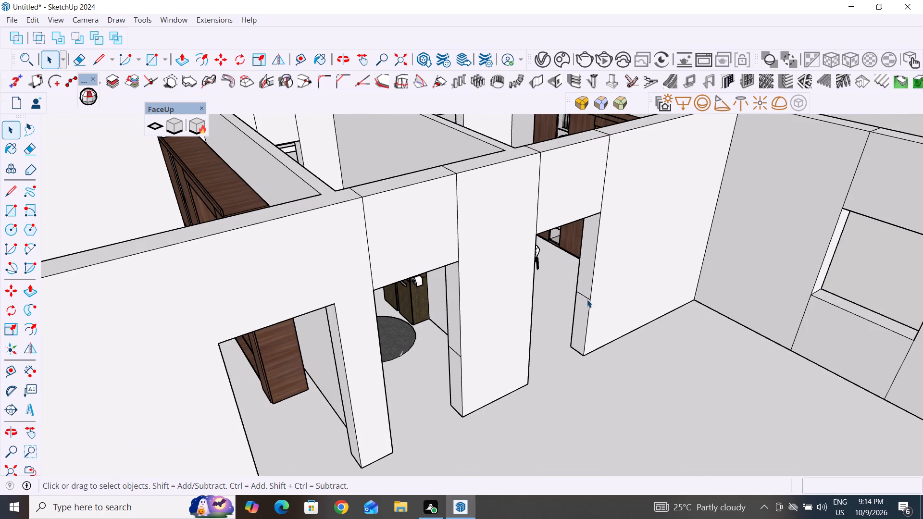
left_click(587, 298)
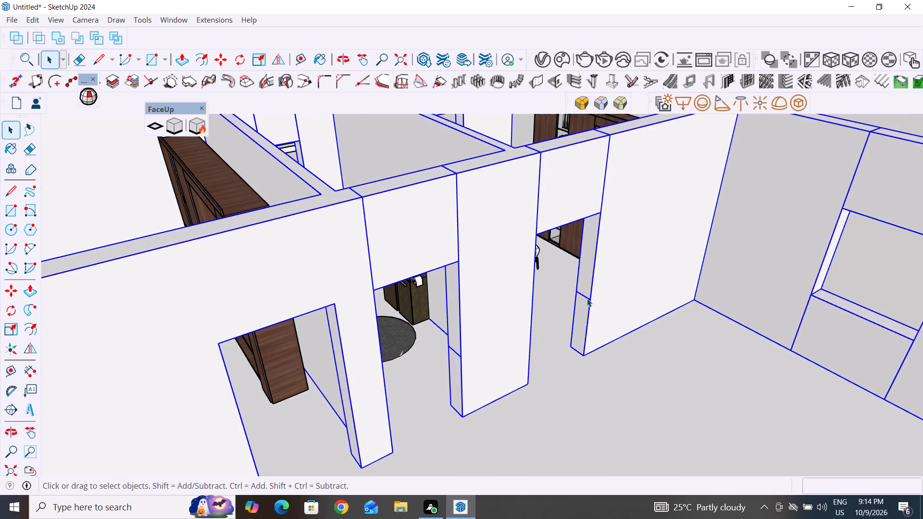
left_click(557, 430)
scroll(557, 430, "down", 4)
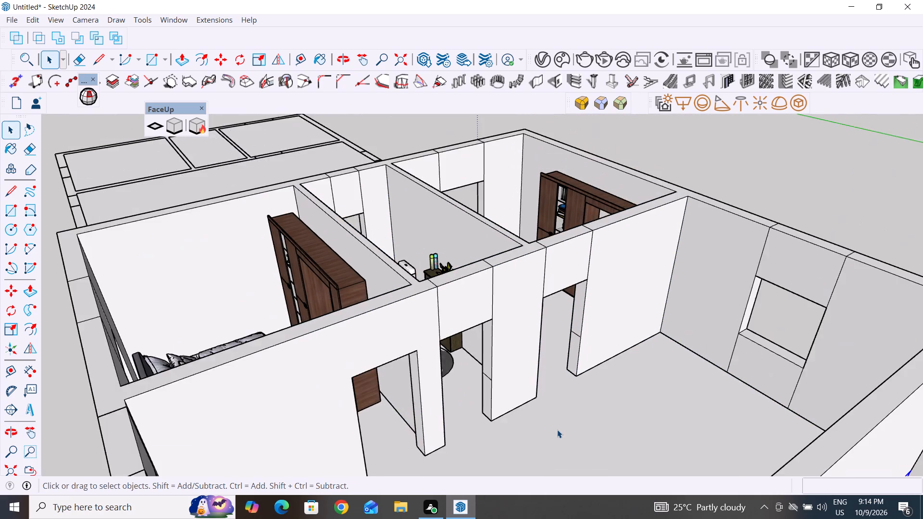
scroll(557, 430, "down", 1)
left_click(716, 198)
scroll(630, 333, "down", 4)
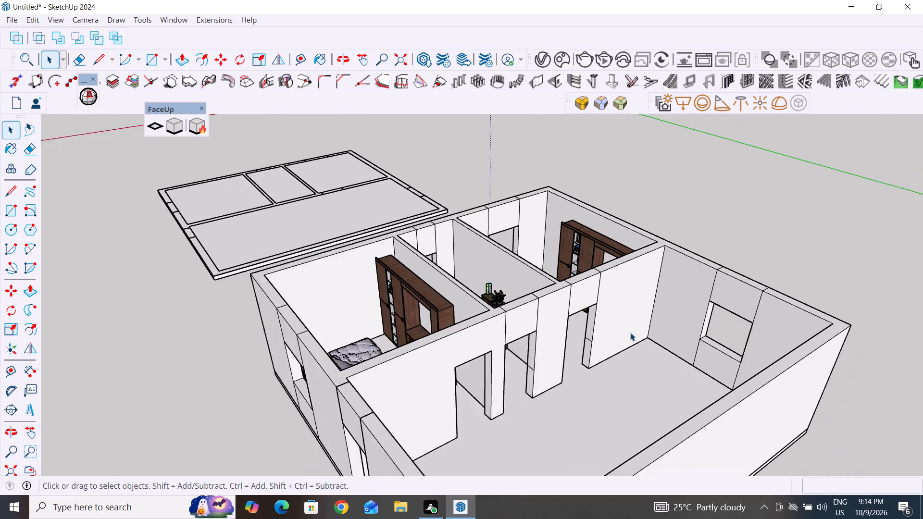
middle_click_drag(651, 383, 697, 450)
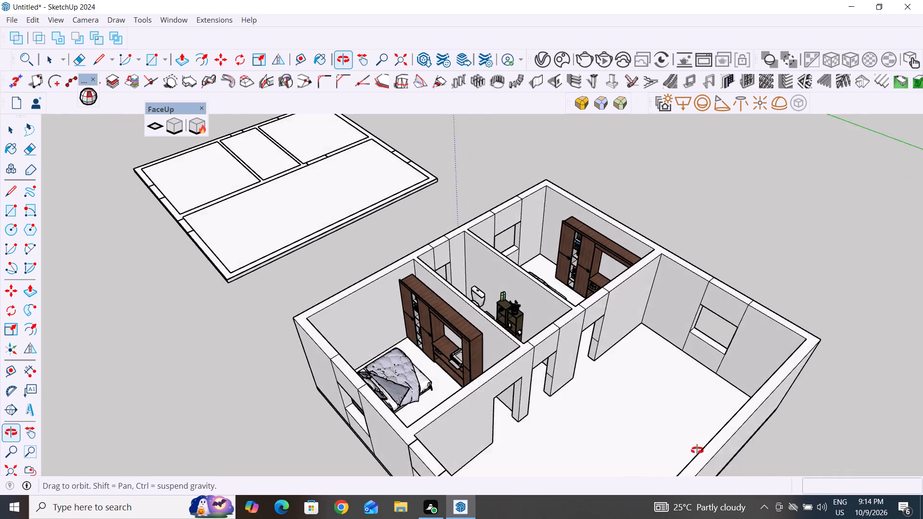
middle_click_drag(697, 450, 740, 457)
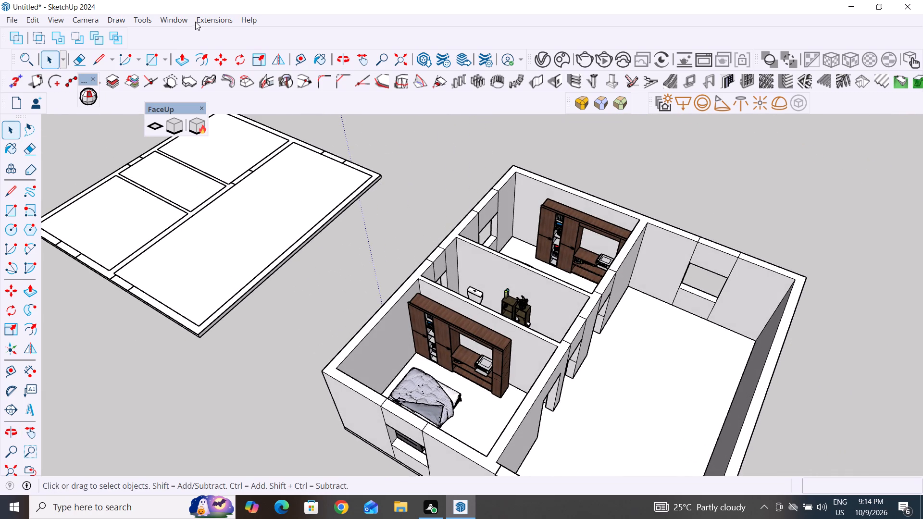
Search the 3D Warehouse for CURTAIN models, check the house behind the search window, and close the search.
left_click(174, 23)
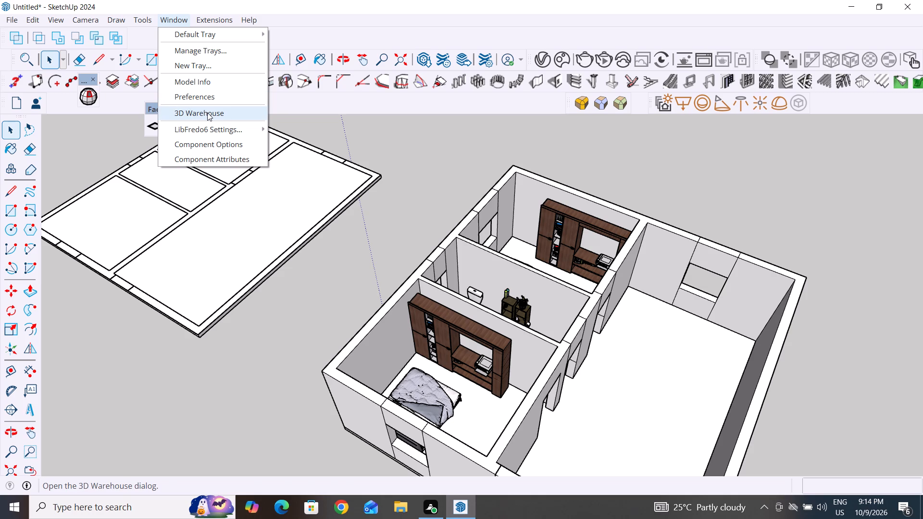
left_click(207, 112)
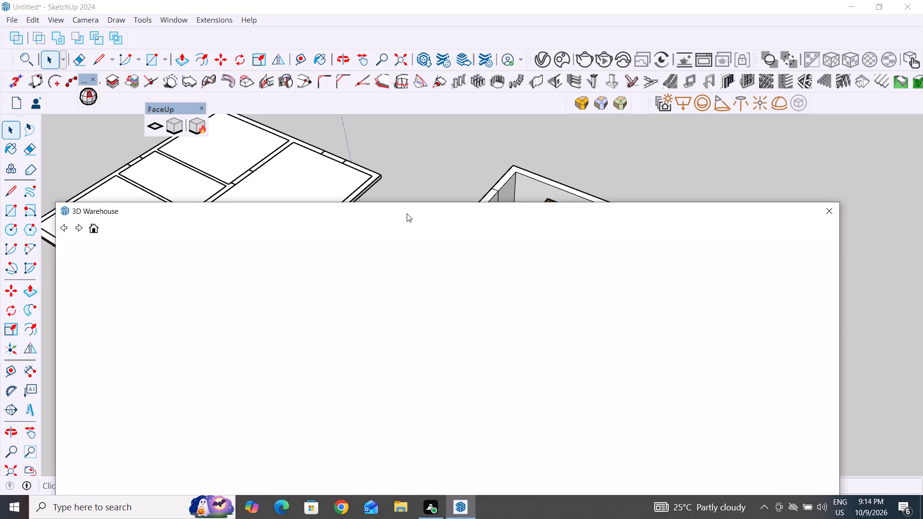
left_click_drag(407, 213, 445, 81)
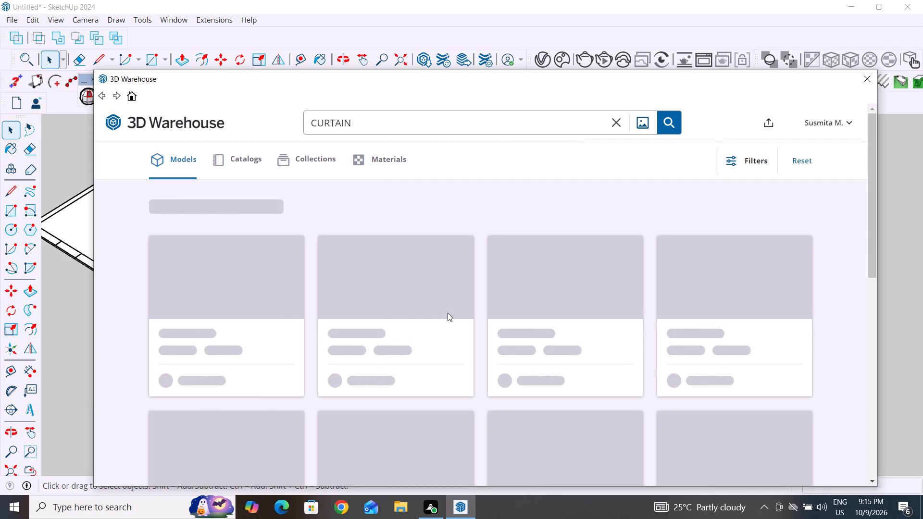
left_click(673, 127)
left_click_drag(649, 88, 745, 230)
left_click_drag(731, 84, 746, 75)
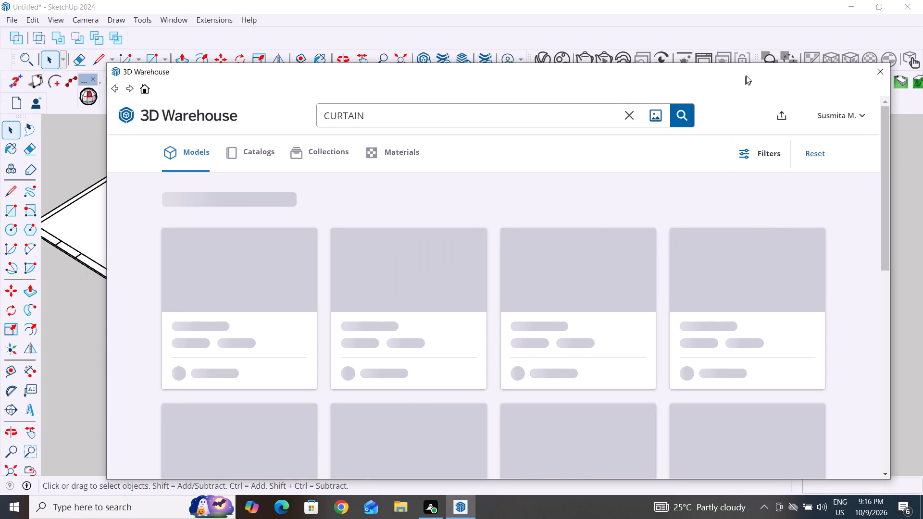
left_click_drag(746, 75, 632, 417)
scroll(557, 248, "down", 2)
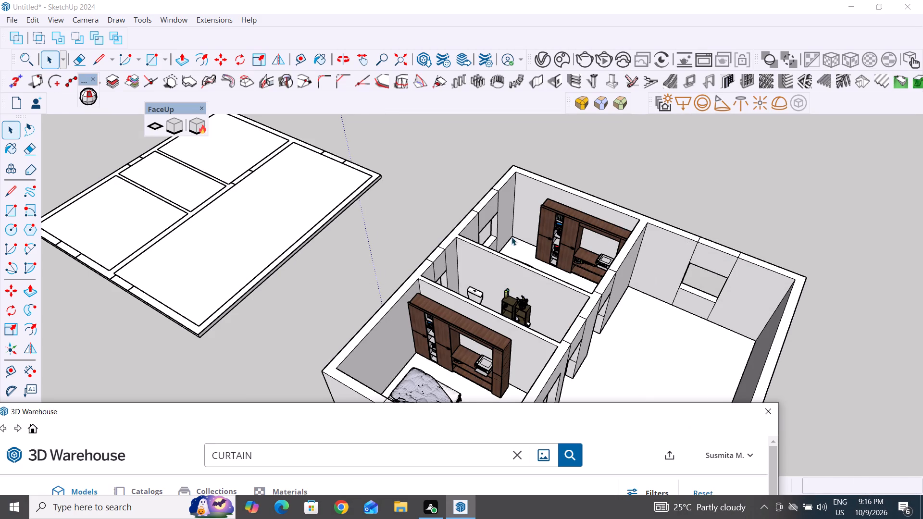
scroll(511, 237, "down", 3)
scroll(432, 217, "down", 4)
scroll(511, 336, "up", 4)
scroll(562, 148, "up", 1)
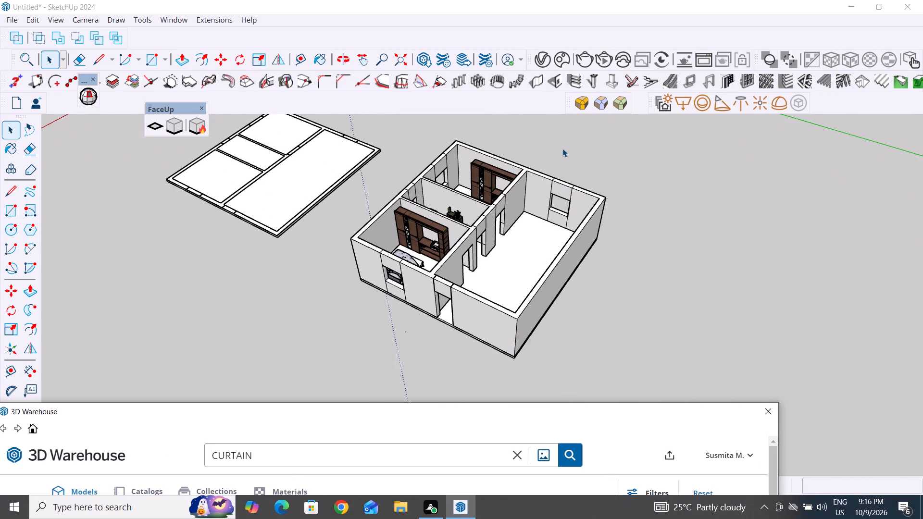
scroll(562, 148, "up", 2)
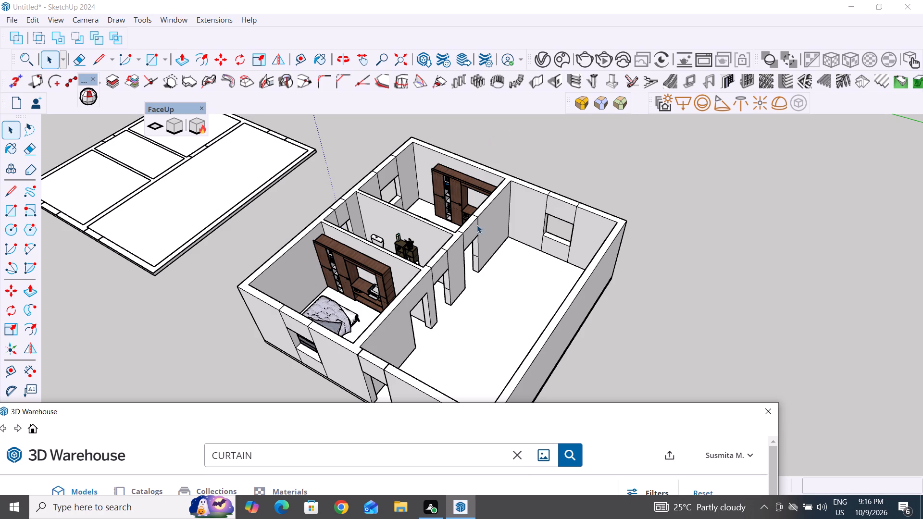
left_click_drag(363, 431, 454, 272)
left_click_drag(373, 419, 496, 136)
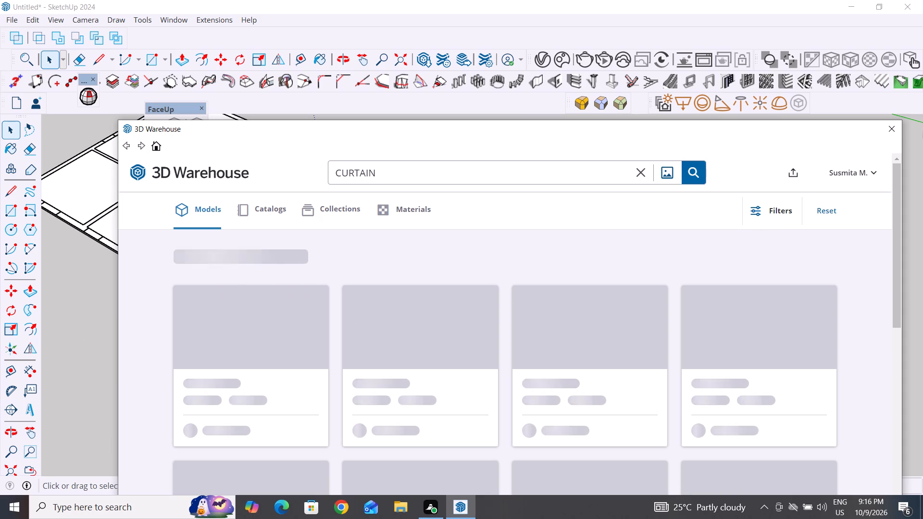
left_click(894, 132)
Copy the house's floor slab straight up 10' 6" onto the top of the walls as a roof slab.
scroll(448, 273, "down", 2)
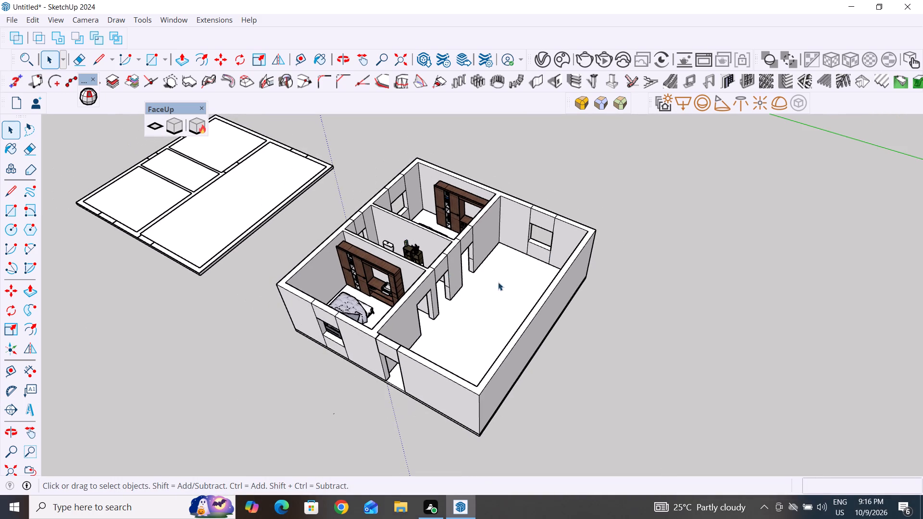
middle_click_drag(505, 305, 503, 328)
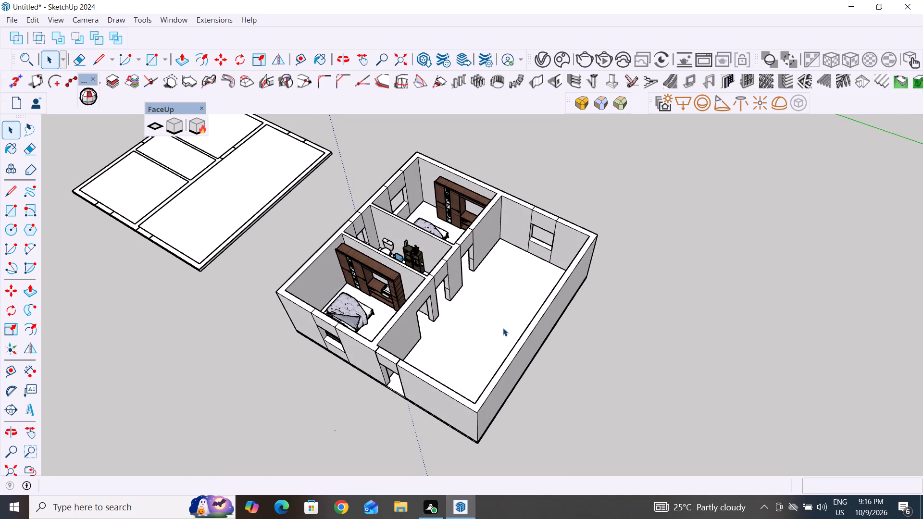
middle_click_drag(408, 406, 535, 234)
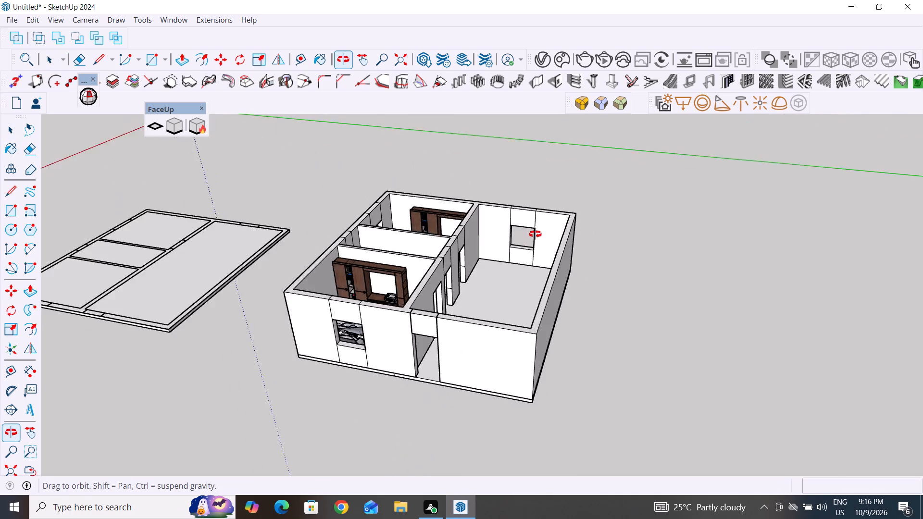
middle_click_drag(535, 234, 493, 264)
scroll(421, 363, "up", 3)
left_click(436, 350)
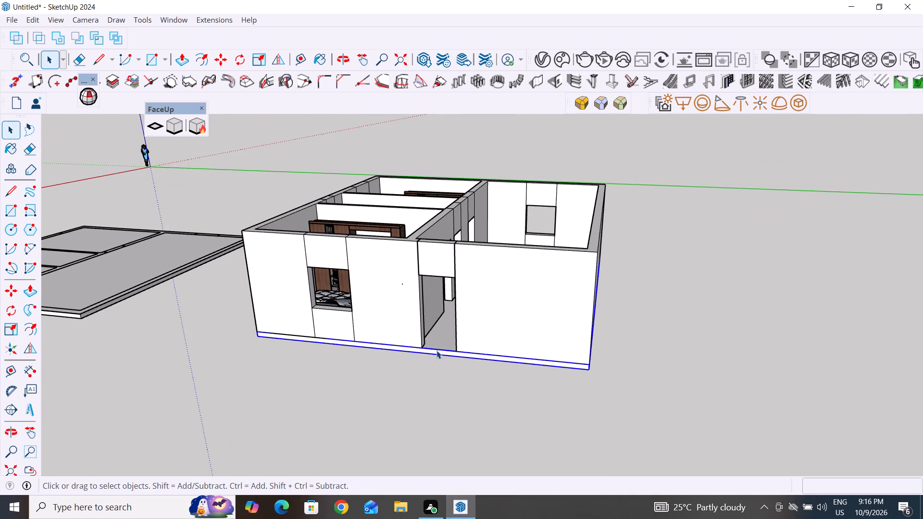
key("m")
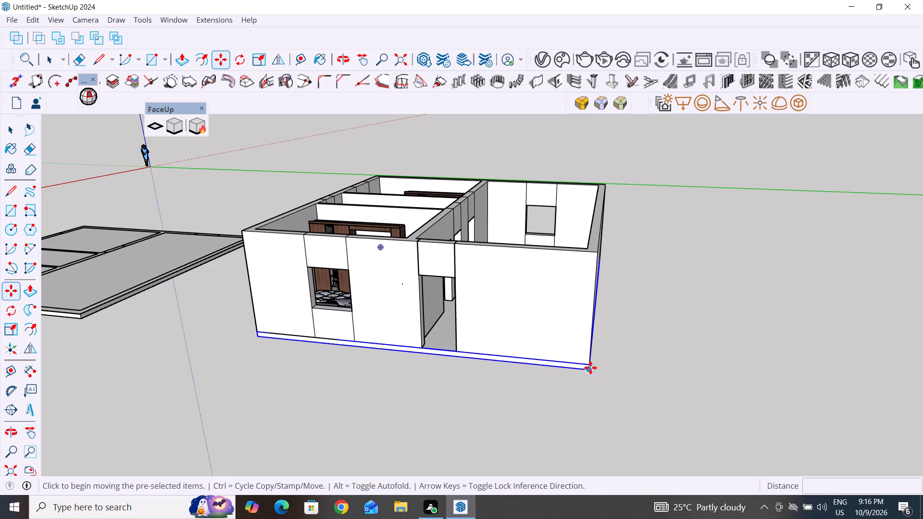
left_click(590, 372, "ctrl")
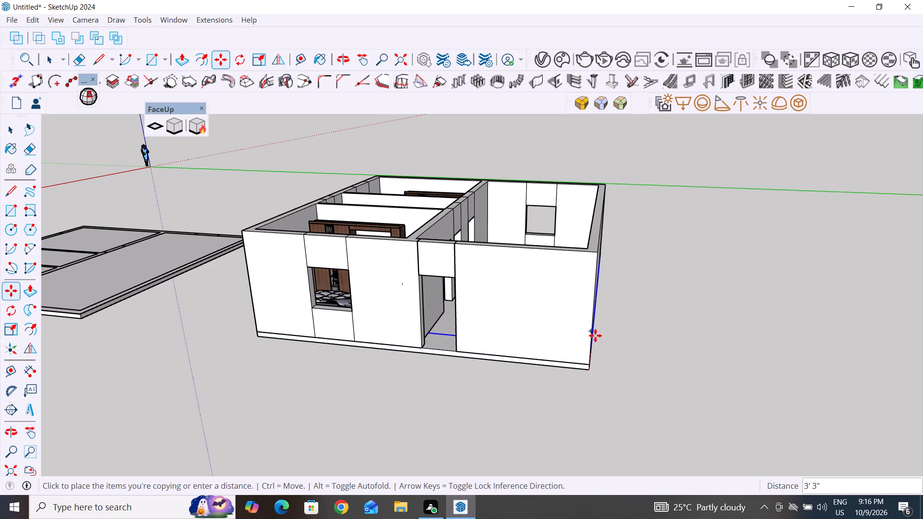
left_click(597, 253)
left_click(19, 127)
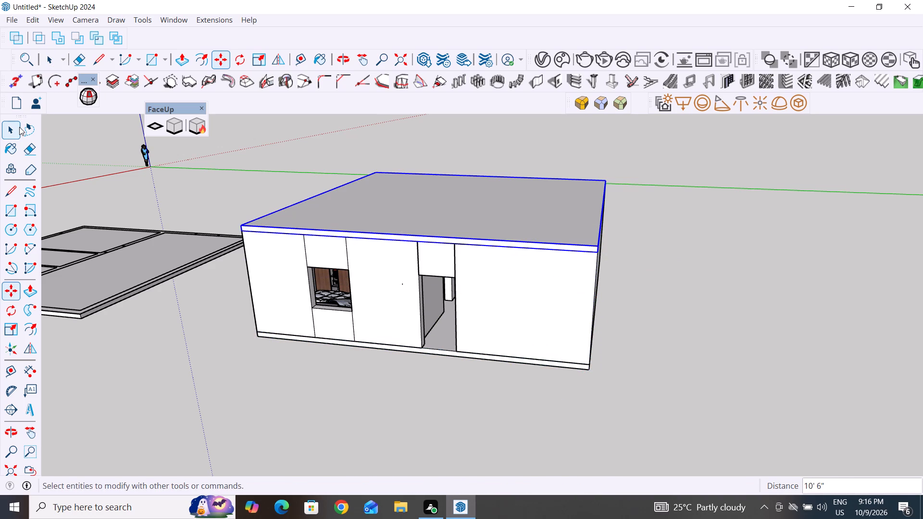
left_click(229, 192)
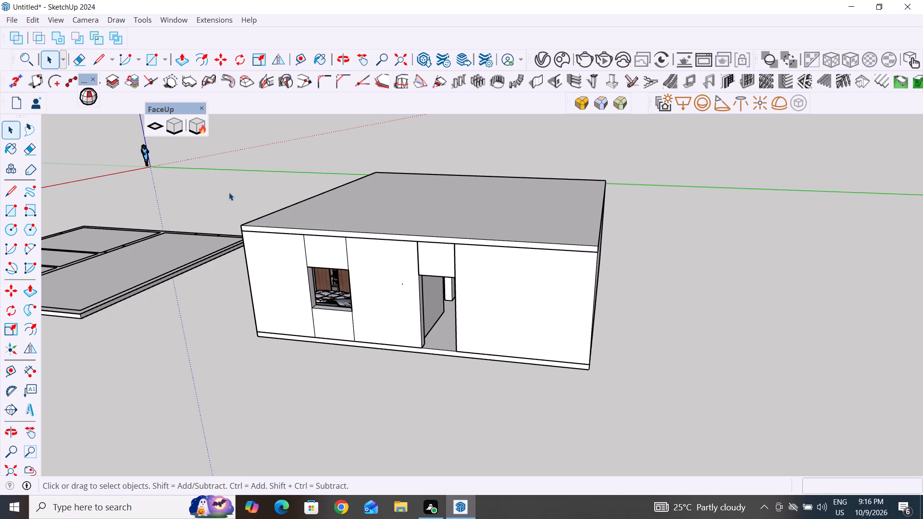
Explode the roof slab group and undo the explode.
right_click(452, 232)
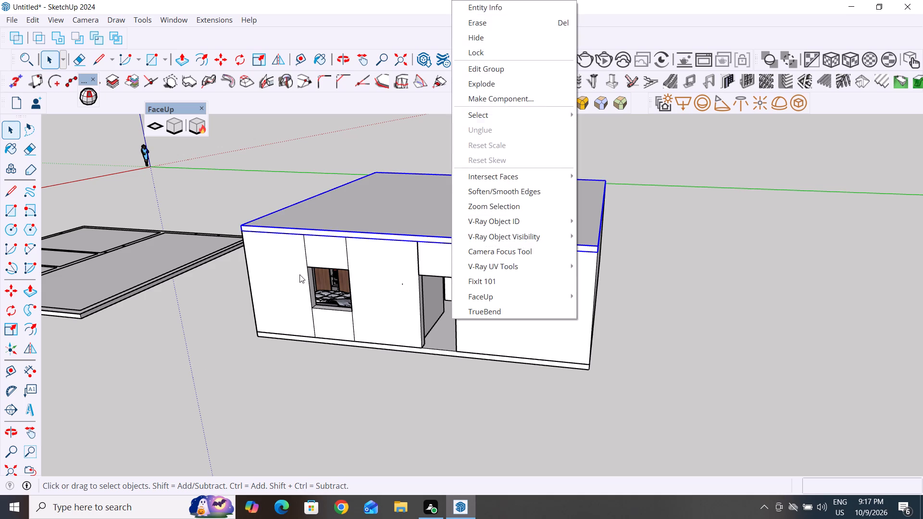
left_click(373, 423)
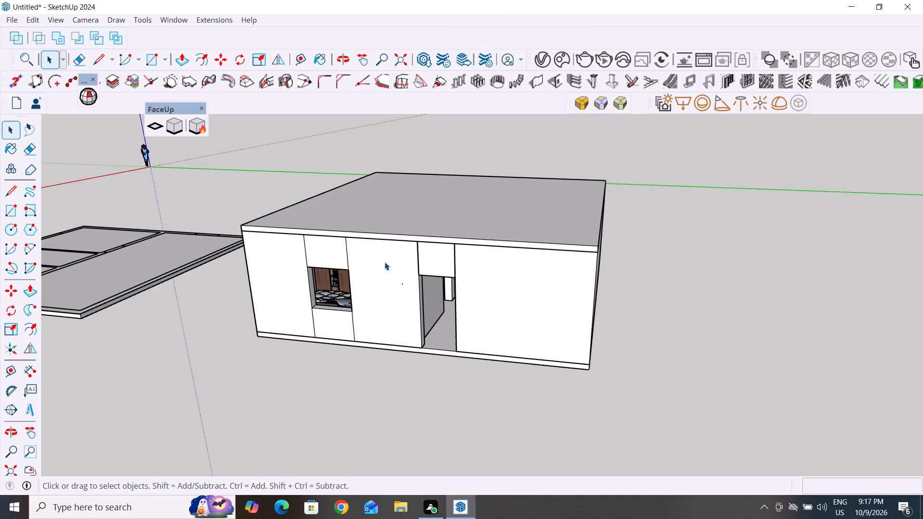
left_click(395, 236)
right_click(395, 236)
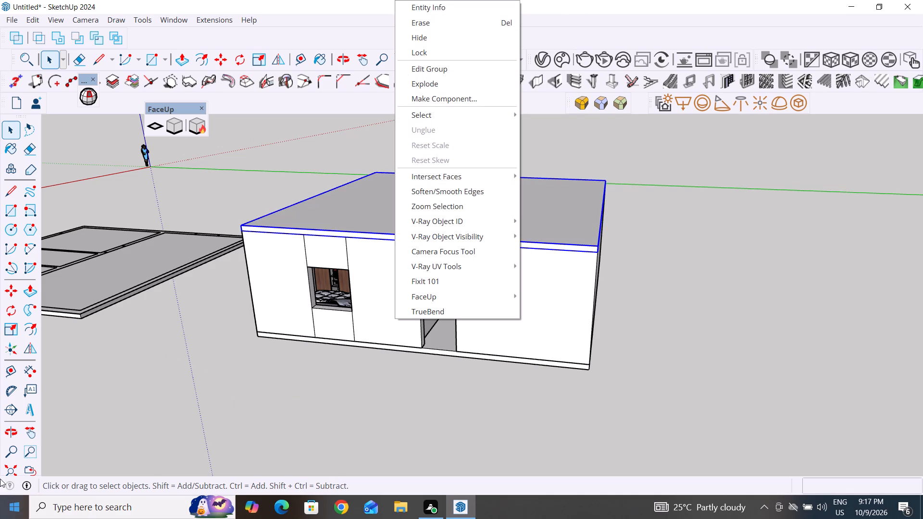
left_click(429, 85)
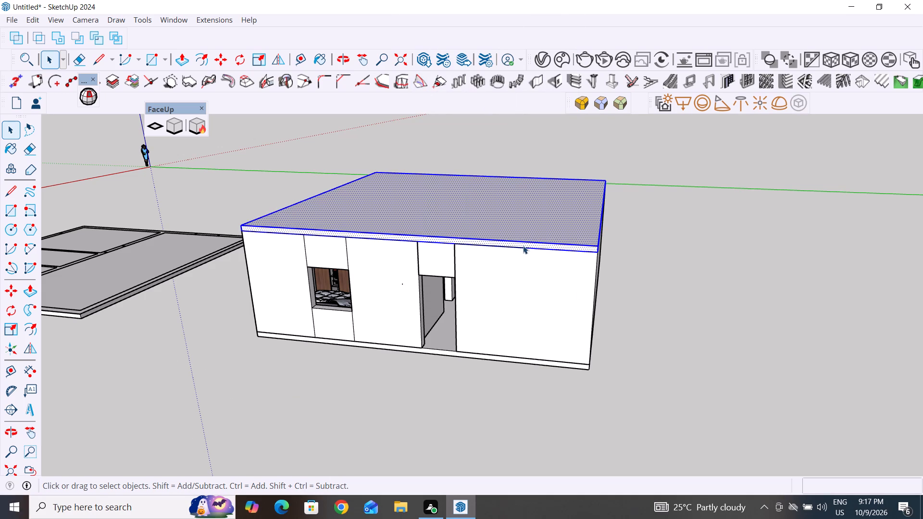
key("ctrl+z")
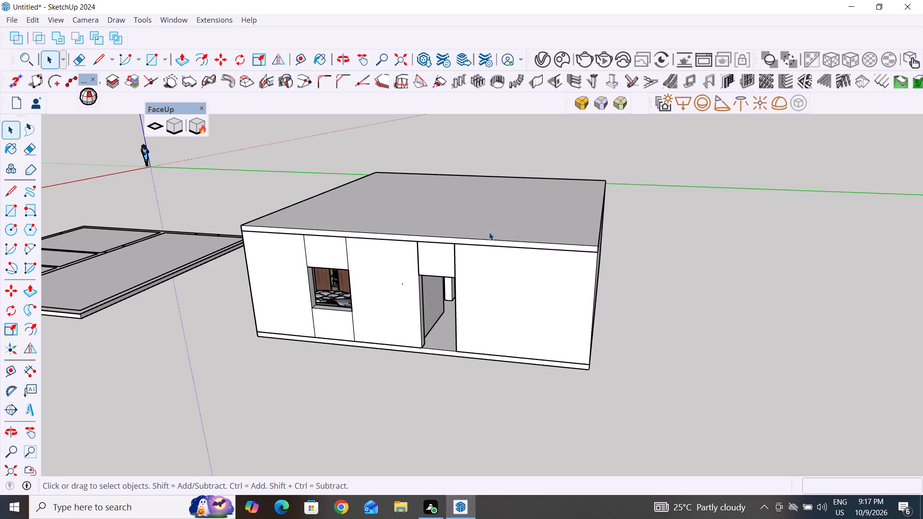
Hide the roof slab group on top of the house walls.
left_click(468, 239)
right_click(468, 239)
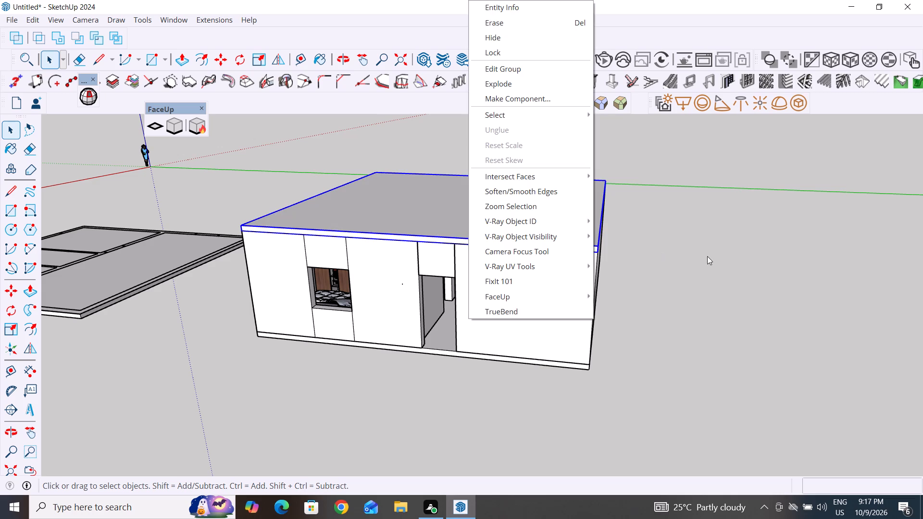
left_click(707, 256)
left_click(432, 236)
right_click(432, 236)
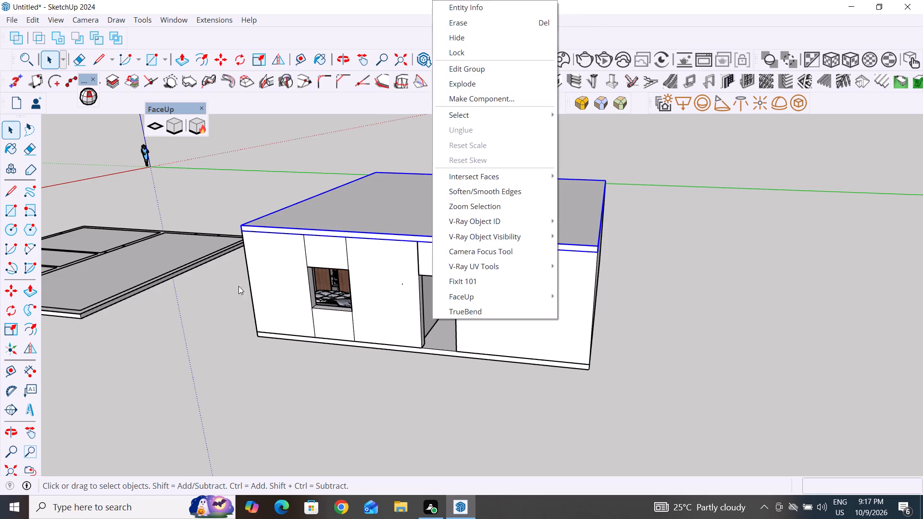
left_click(465, 37)
Examine the open house from above and from the front corner, including the furnished bedrooms and the empty large room.
scroll(594, 236, "up", 1)
middle_click_drag(599, 245, 415, 350)
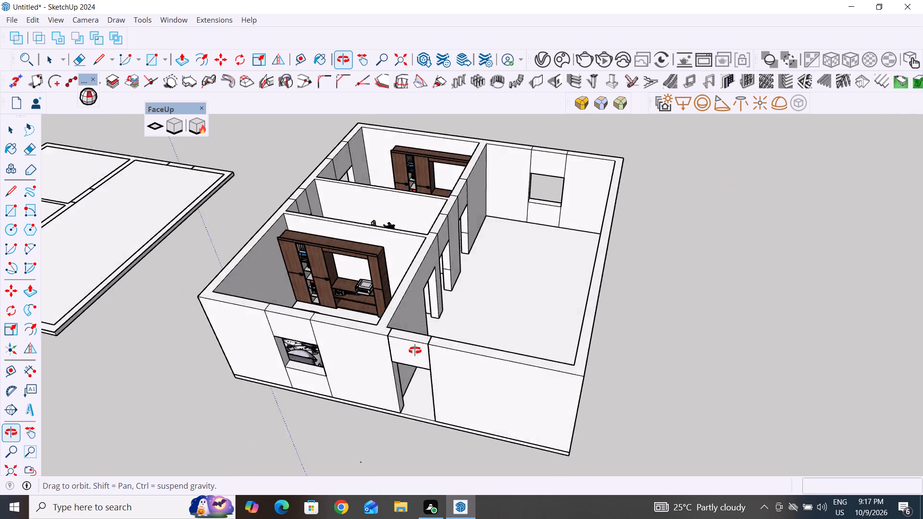
middle_click_drag(415, 350, 464, 343)
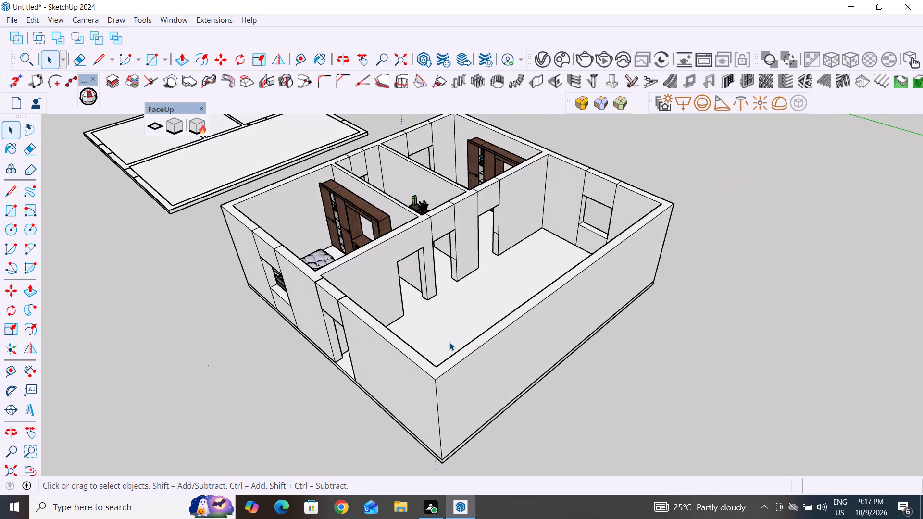
scroll(450, 342, "up", 2)
scroll(350, 420, "down", 3)
scroll(659, 298, "down", 3)
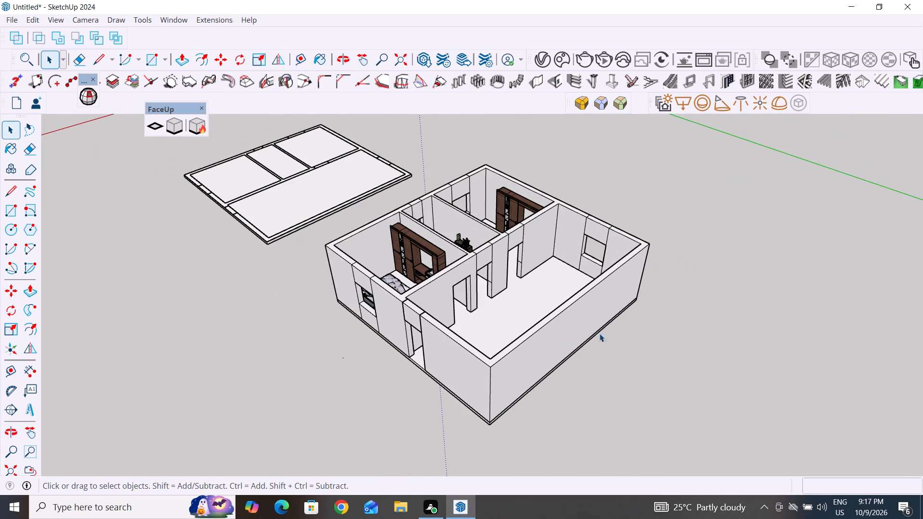
scroll(486, 290, "up", 3)
middle_click_drag(597, 181, 644, 158)
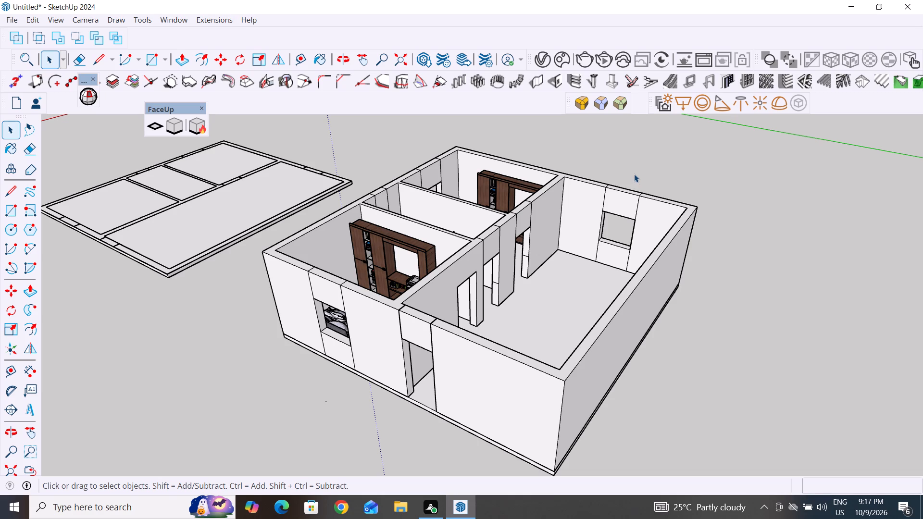
scroll(474, 394, "down", 4)
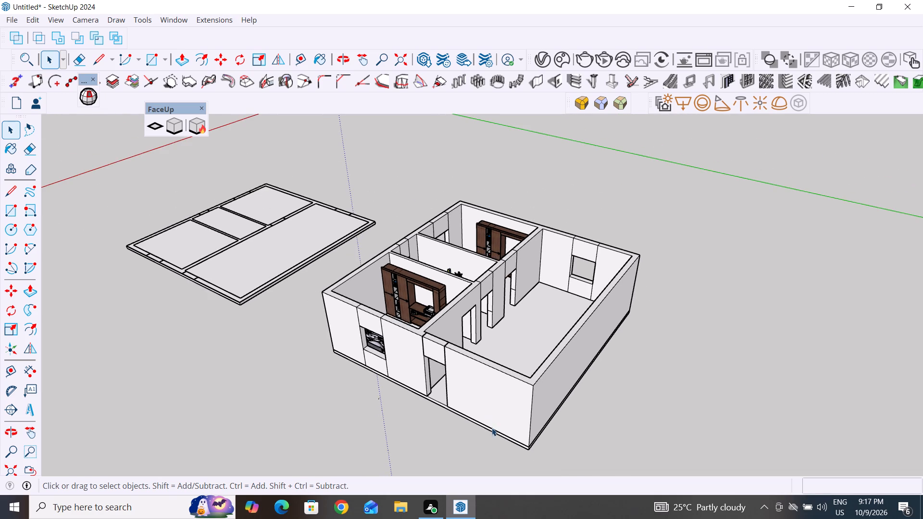
middle_click_drag(510, 444, 563, 413)
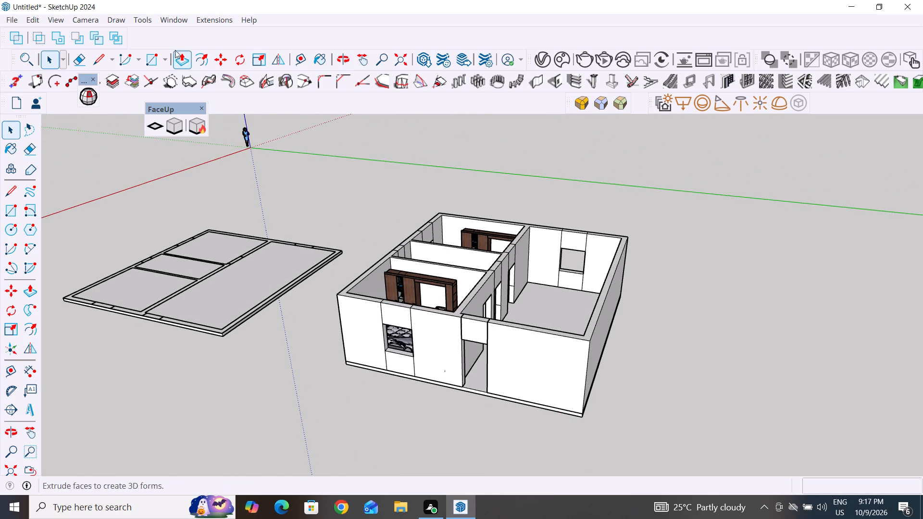
Search the 3D Warehouse for CURTAIN models.
left_click(209, 20)
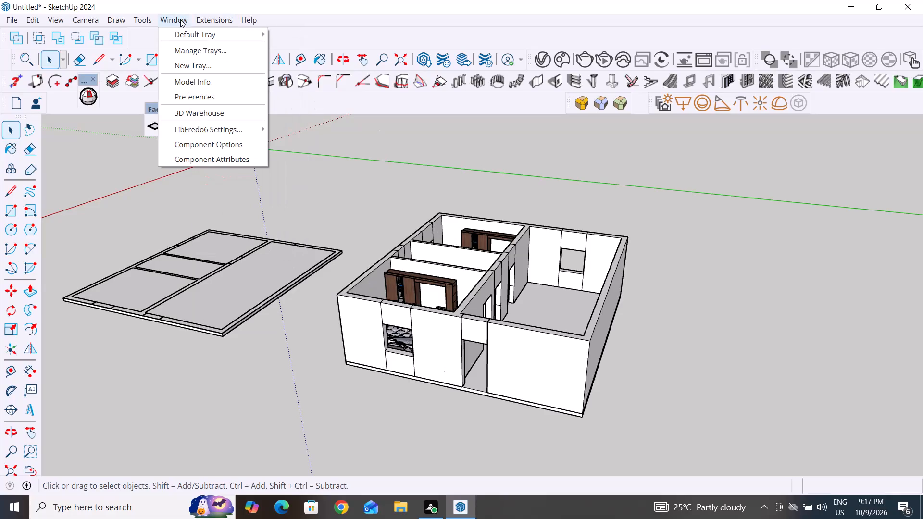
left_click(221, 113)
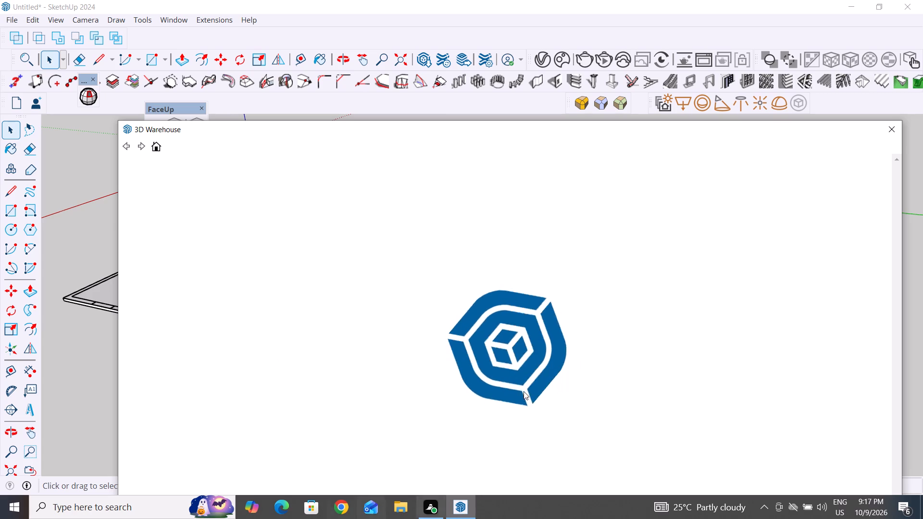
left_click_drag(471, 131, 408, 61)
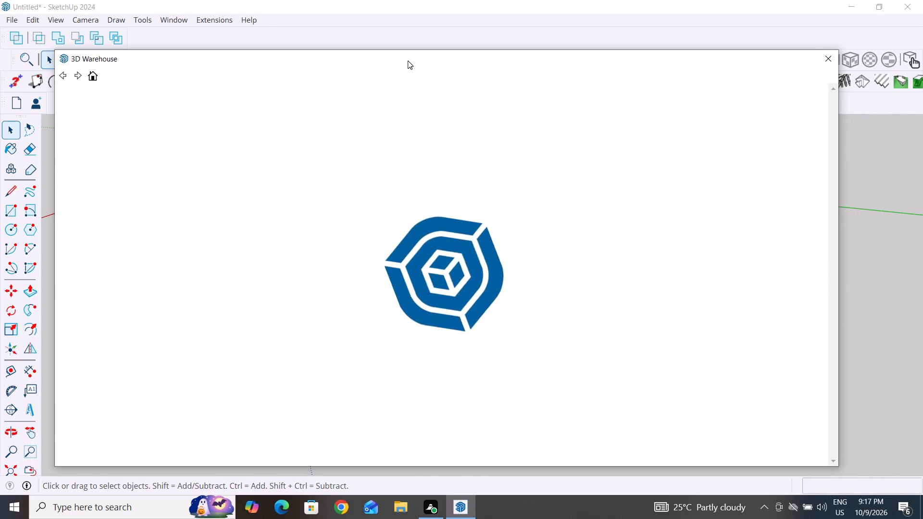
left_click_drag(408, 61, 441, 37)
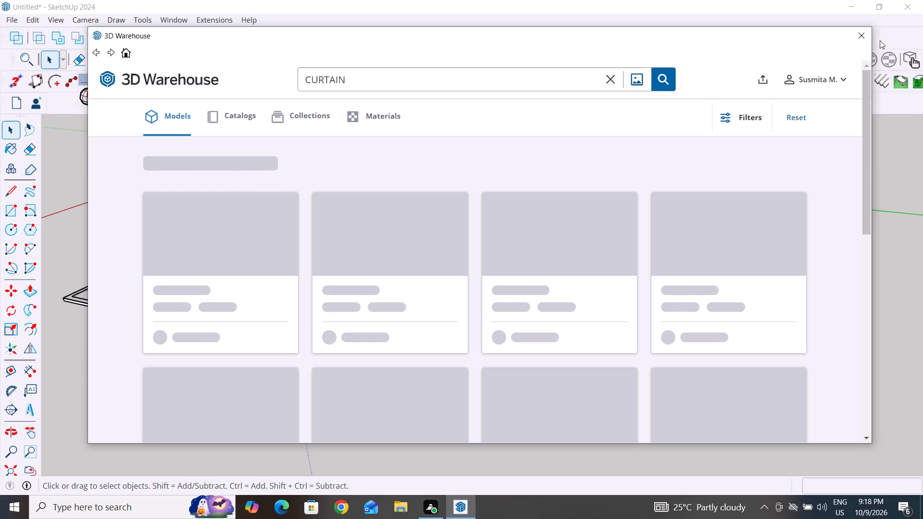
left_click(862, 41)
Group both beds, both wardrobe units and the bathroom's toilet, washbasin unit, round rug, plant, spray cans and blue box into one group.
scroll(529, 444, "down", 2)
middle_click_drag(618, 388, 627, 465)
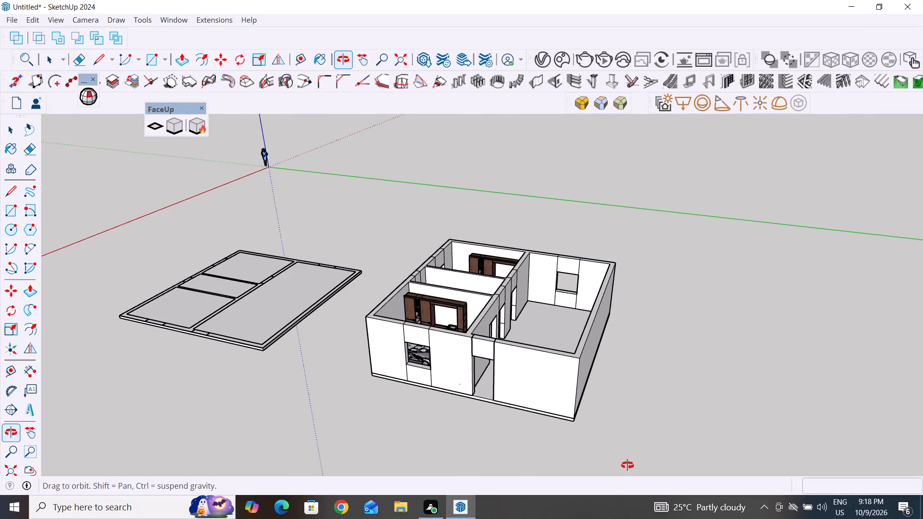
middle_click_drag(627, 465, 686, 380)
left_click(599, 370)
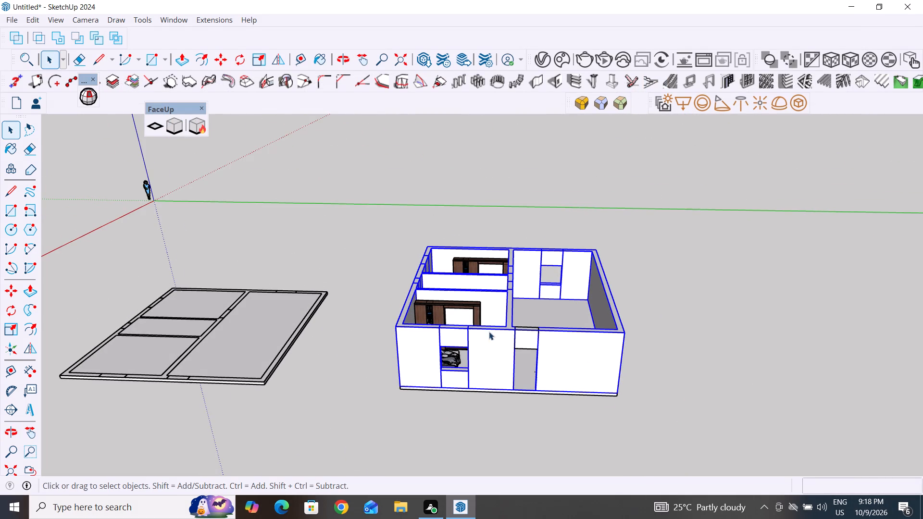
middle_click_drag(526, 371, 198, 433)
middle_click_drag(645, 310, 637, 389)
left_click(388, 300)
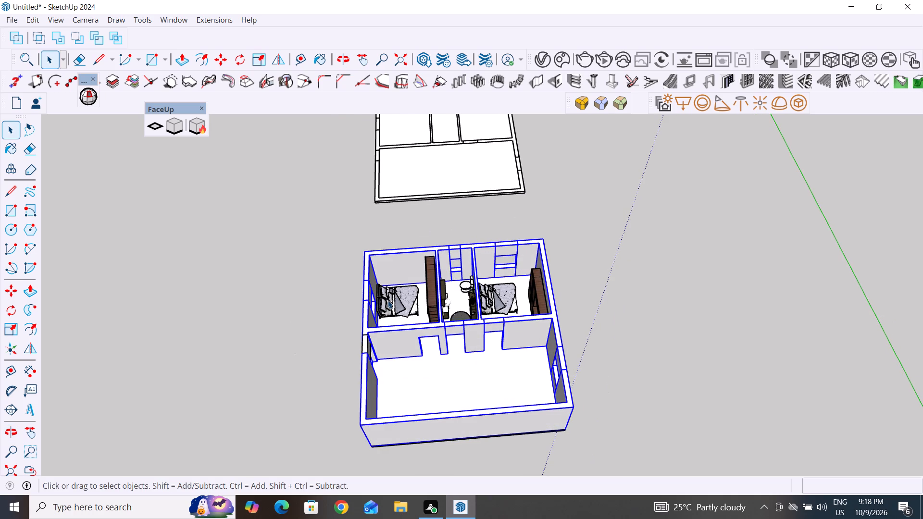
scroll(388, 300, "up", 9)
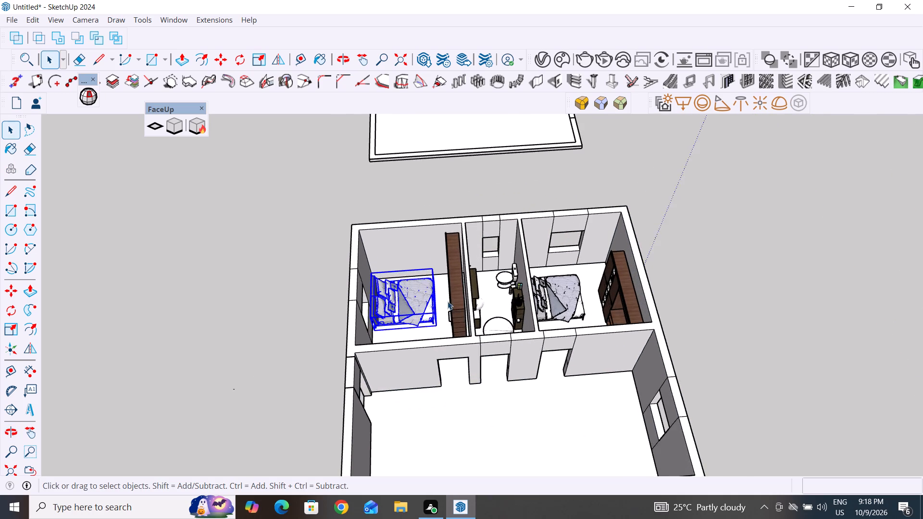
left_click(465, 310, "ctrl")
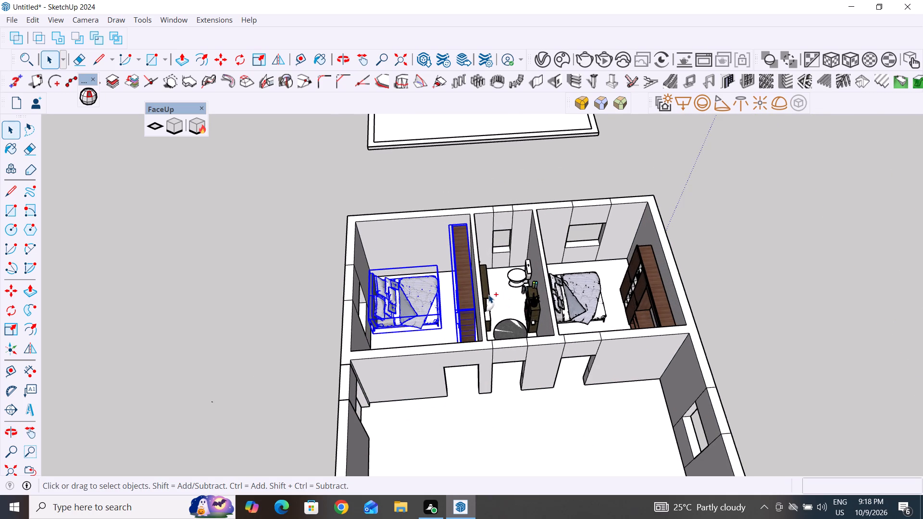
left_click(488, 295, "ctrl")
left_click(531, 300, "ctrl")
left_click(514, 329, "ctrl")
scroll(521, 291, "up", 4)
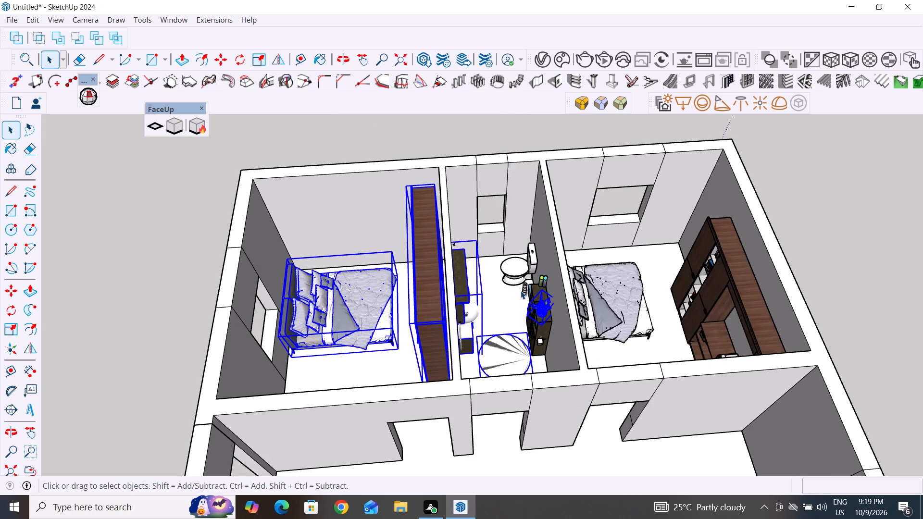
scroll(521, 291, "up", 13)
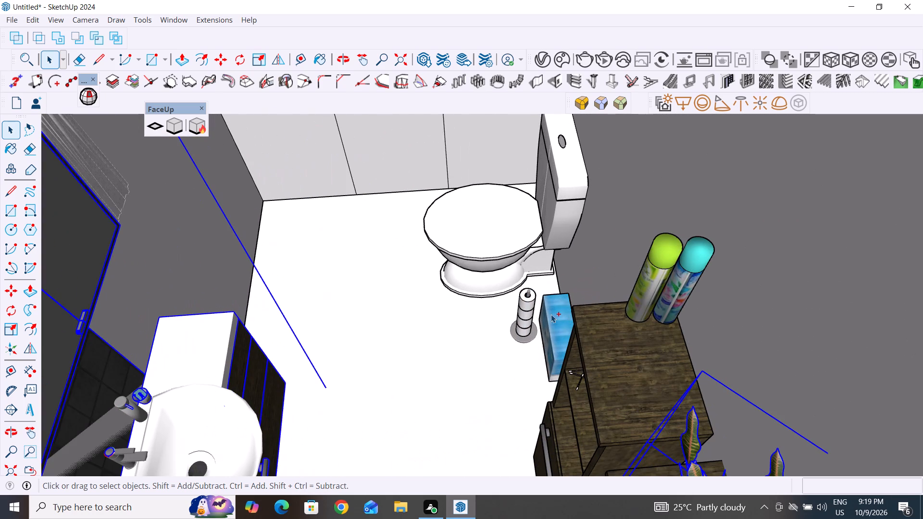
left_click(551, 314, "ctrl")
left_click(638, 307, "ctrl")
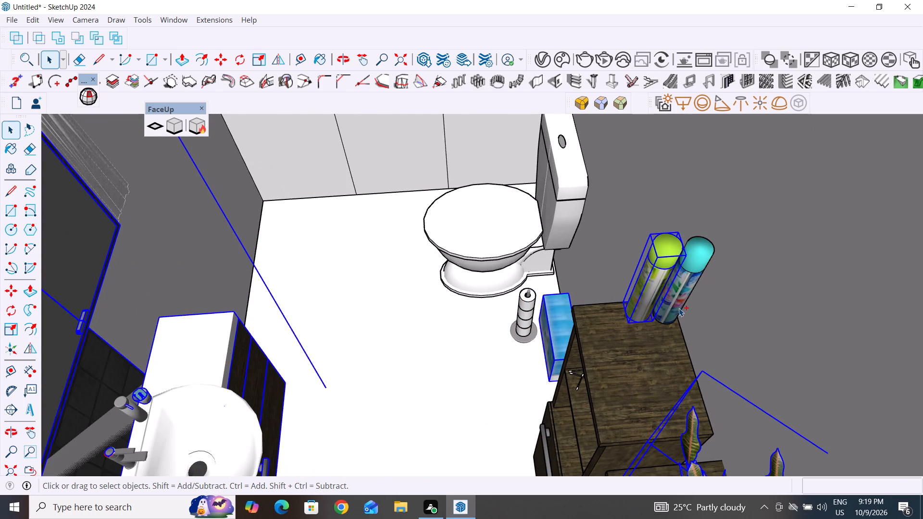
left_click(679, 308, "ctrl")
left_click(507, 262, "ctrl")
scroll(424, 352, "down", 3)
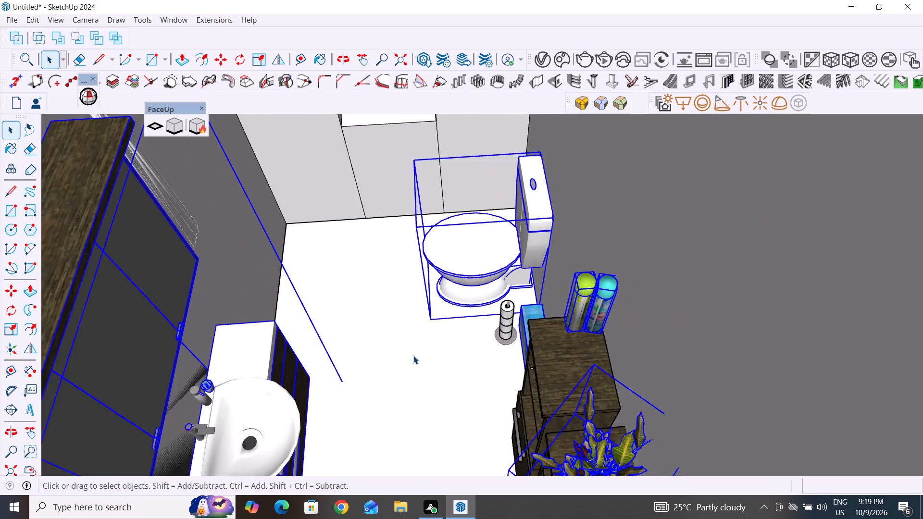
scroll(413, 356, "down", 6)
left_click(602, 369, "ctrl")
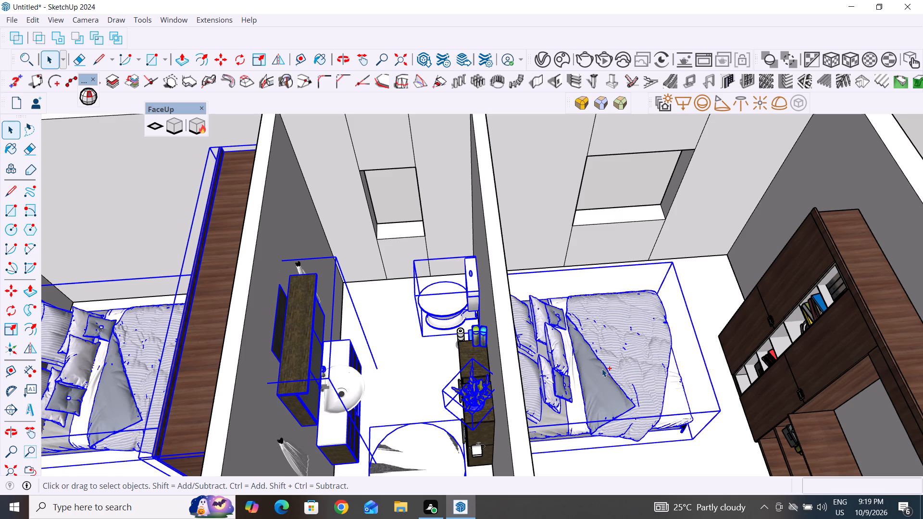
left_click(811, 384, "ctrl")
scroll(811, 384, "down", 5)
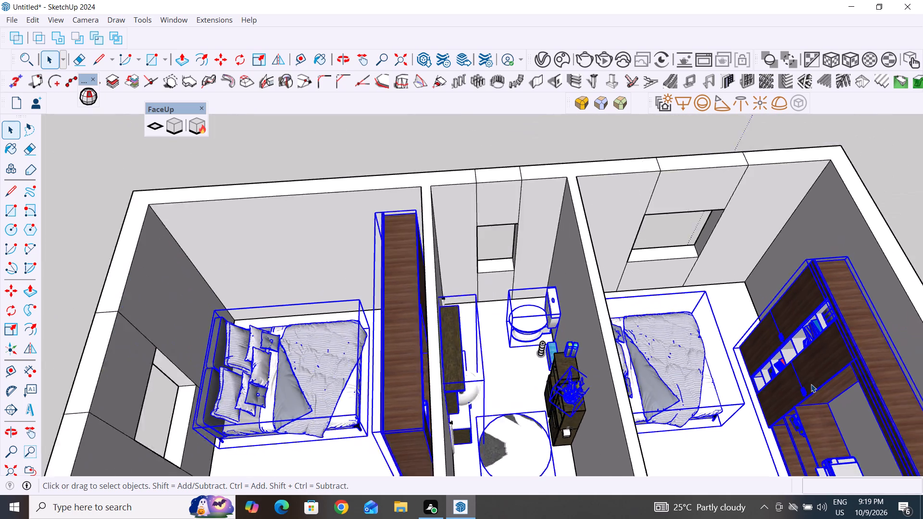
scroll(811, 384, "down", 13)
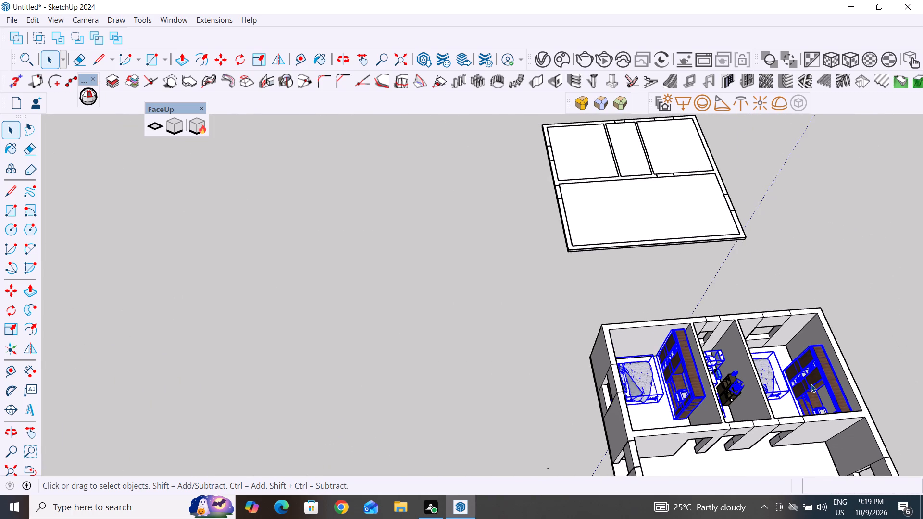
scroll(811, 384, "down", 3)
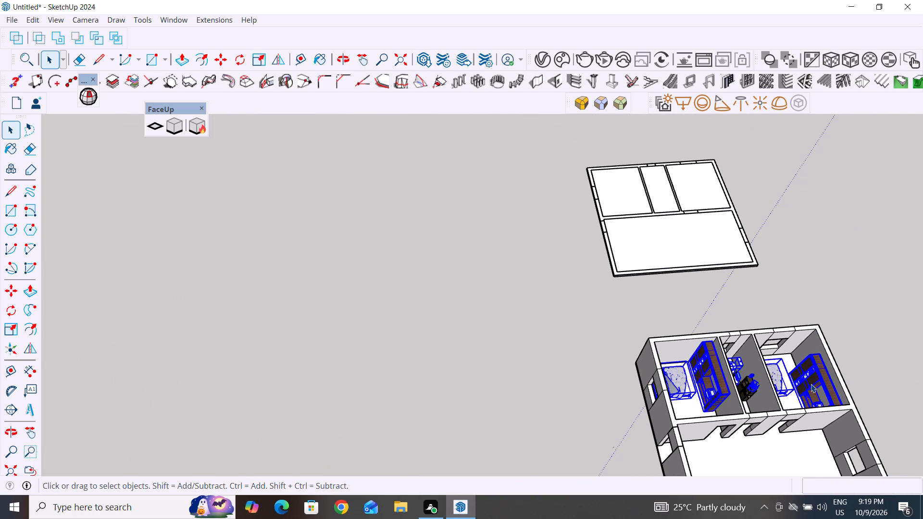
right_click(813, 373)
left_click(853, 204)
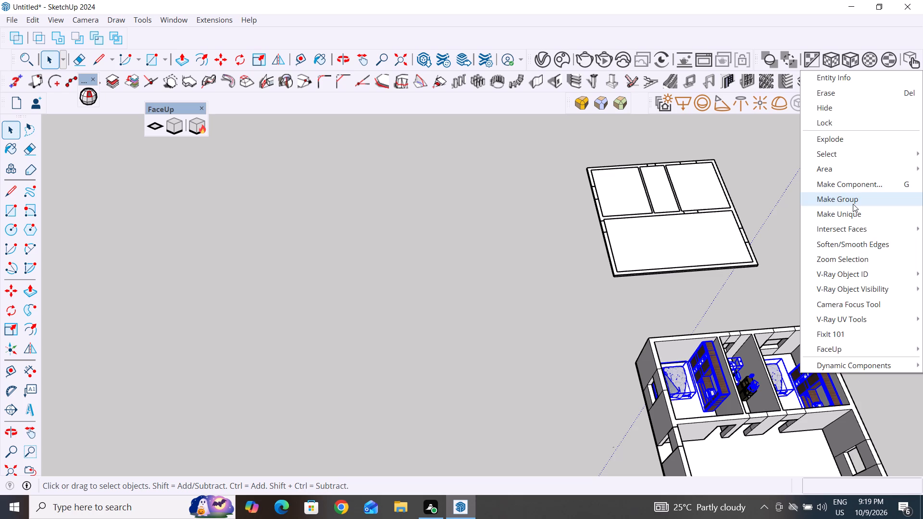
left_click(790, 276)
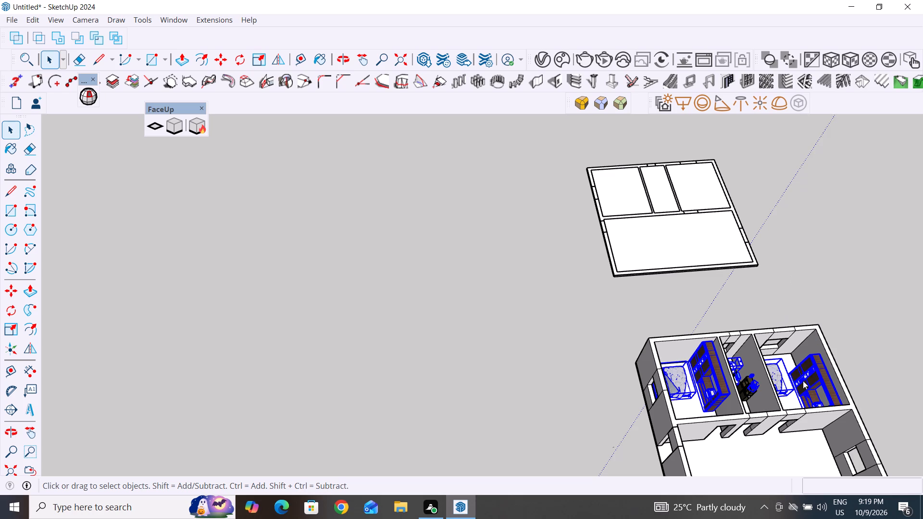
right_click(804, 379)
left_click(836, 158)
right_click(722, 380)
left_click(763, 208)
left_click(819, 254)
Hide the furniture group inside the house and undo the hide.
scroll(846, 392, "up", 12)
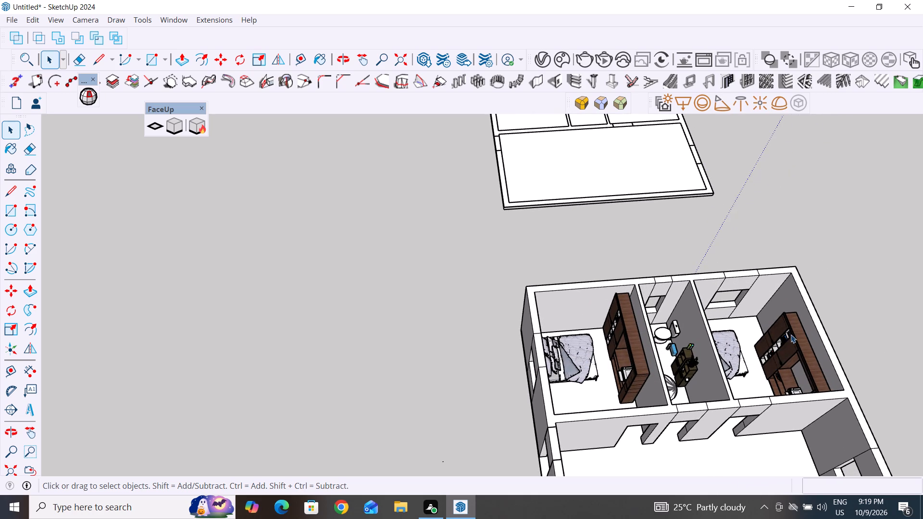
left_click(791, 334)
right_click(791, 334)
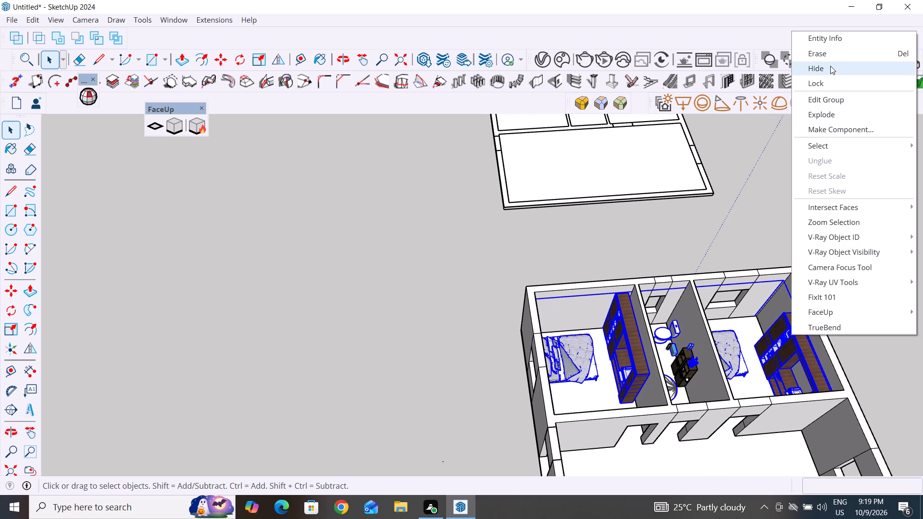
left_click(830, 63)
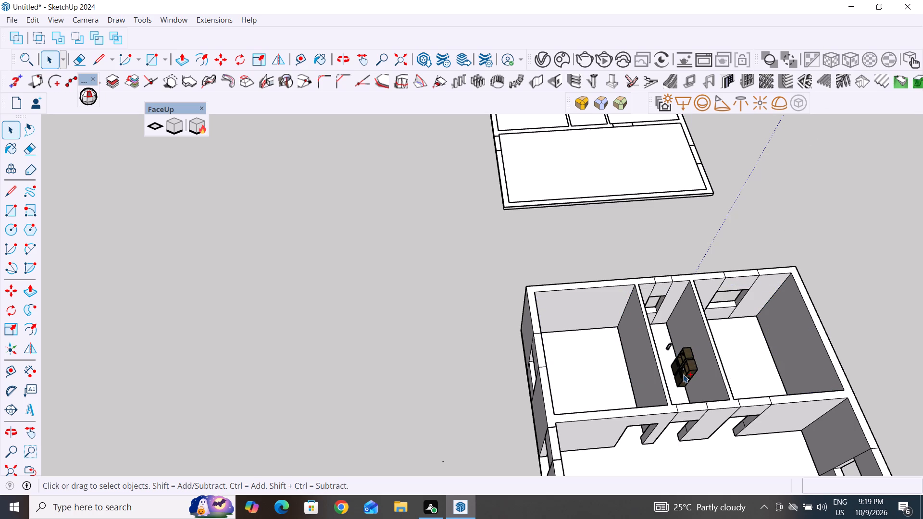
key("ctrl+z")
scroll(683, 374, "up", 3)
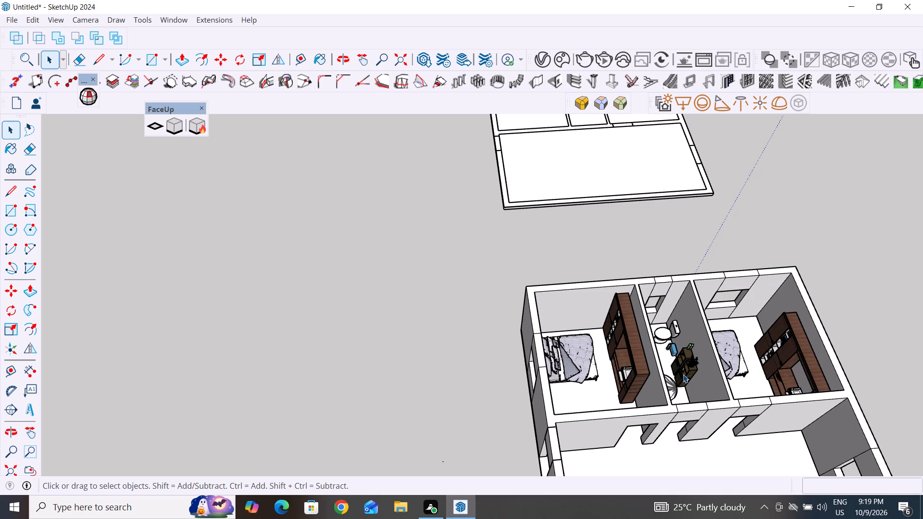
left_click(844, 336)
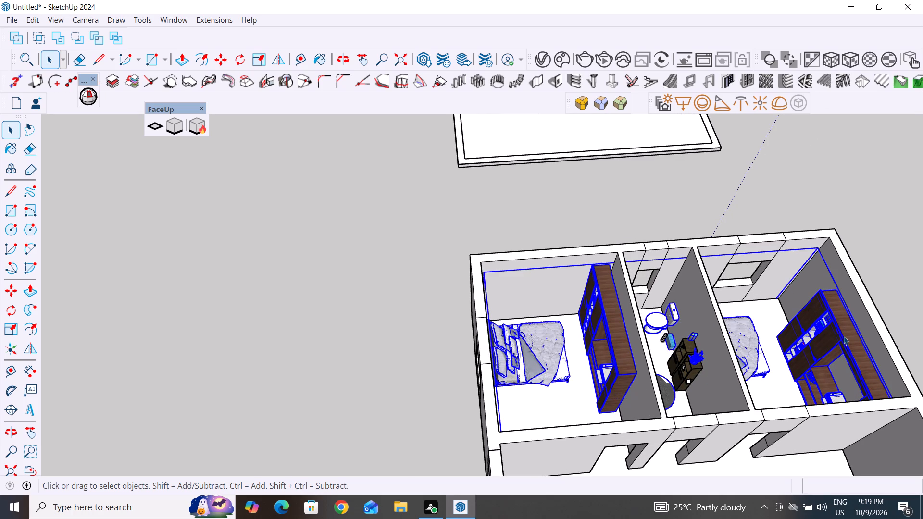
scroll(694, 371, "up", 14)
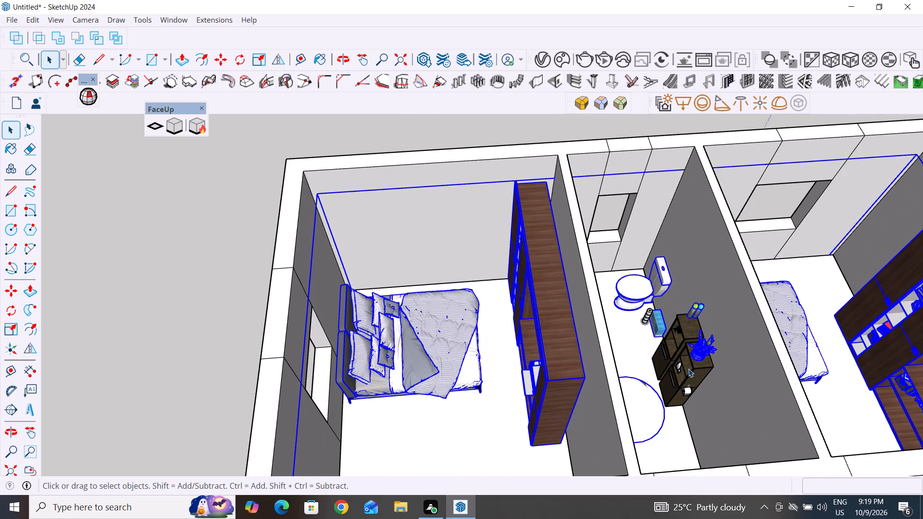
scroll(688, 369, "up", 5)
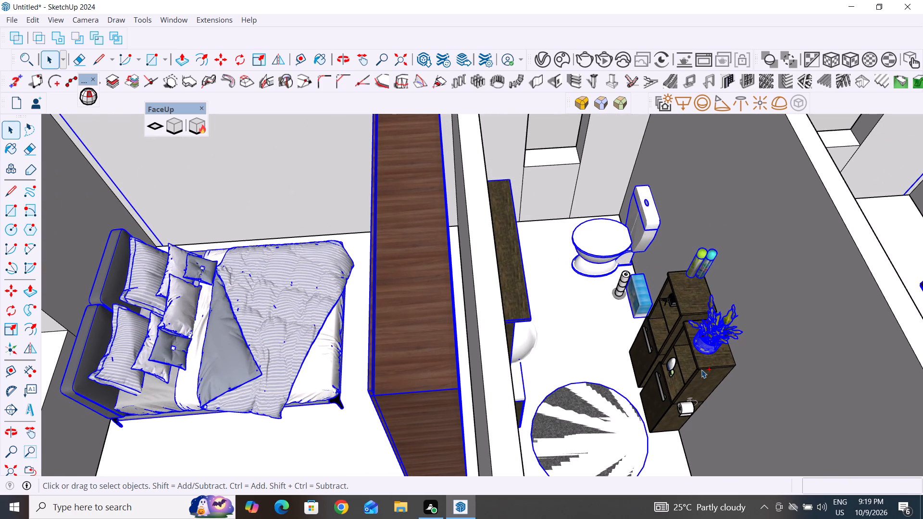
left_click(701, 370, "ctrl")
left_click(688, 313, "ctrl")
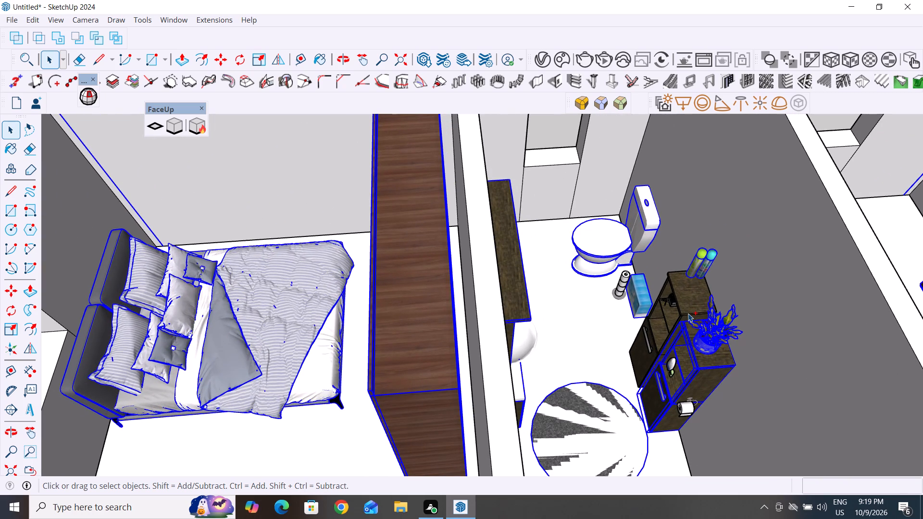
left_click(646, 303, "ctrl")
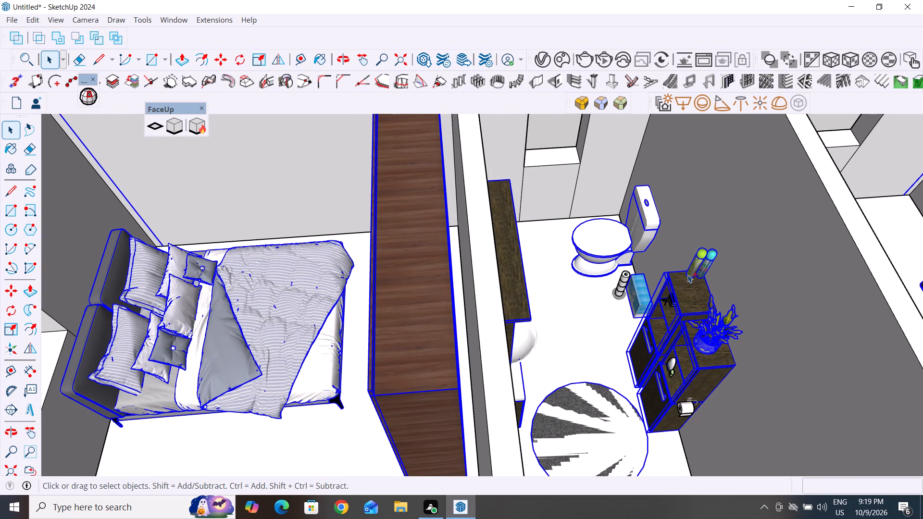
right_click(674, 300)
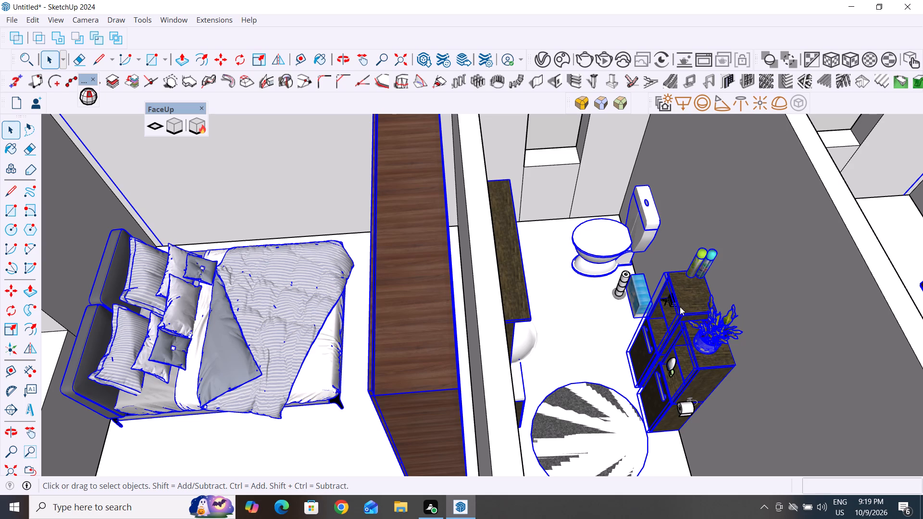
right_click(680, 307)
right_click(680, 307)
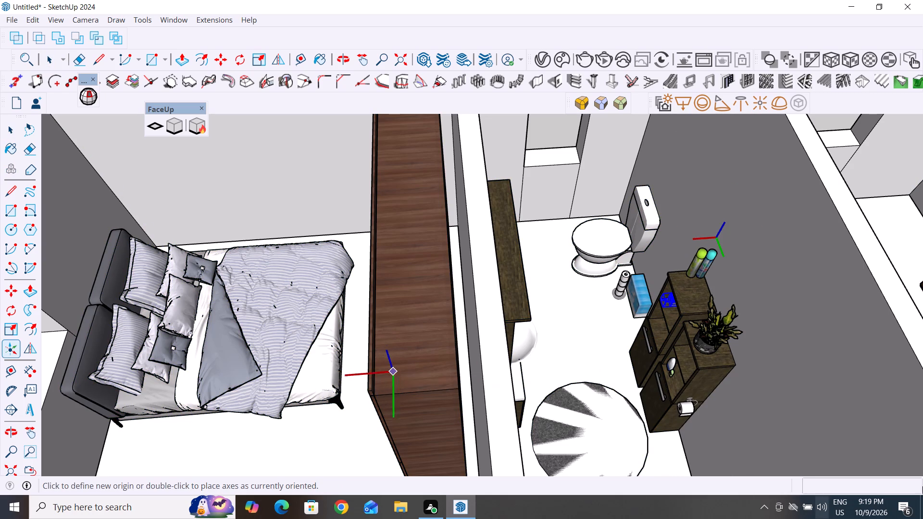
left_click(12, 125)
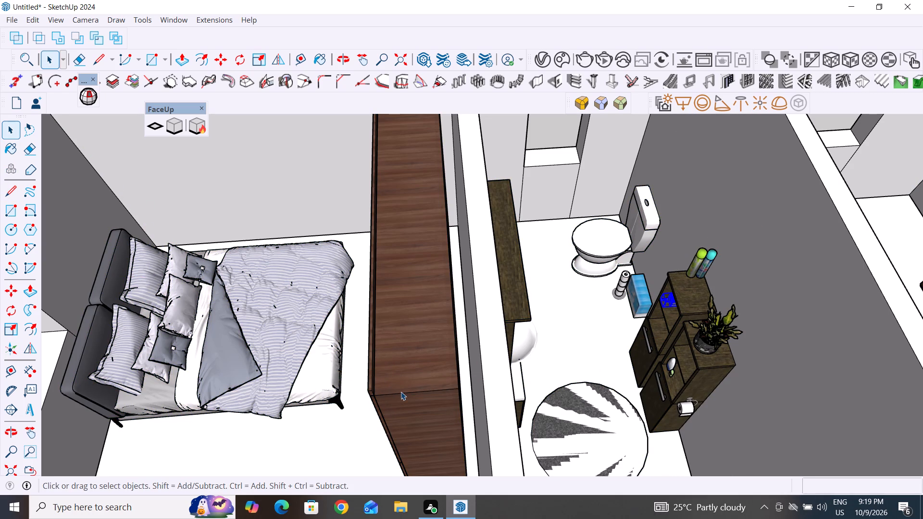
Group the existing furniture group with the bathroom's two dark wood cabinets and the toilet paper holder.
left_click(401, 392)
left_click(711, 370, "ctrl")
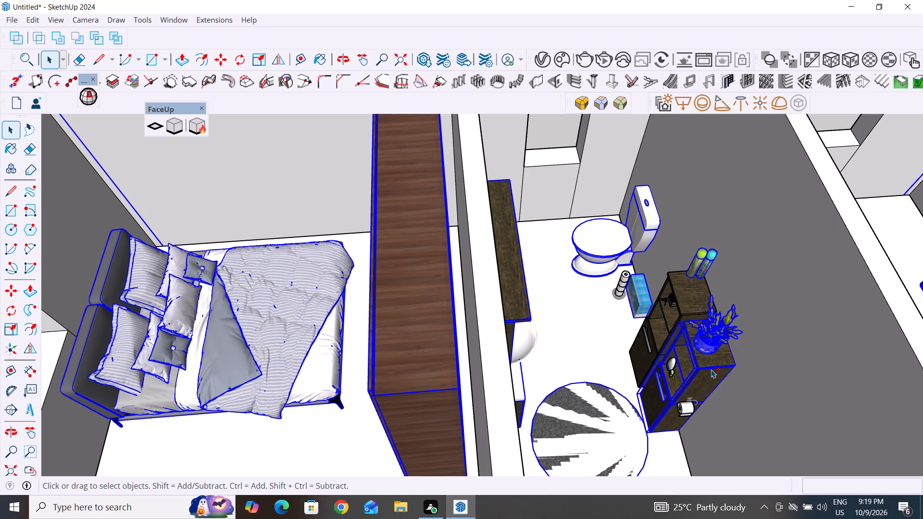
left_click(688, 307, "ctrl")
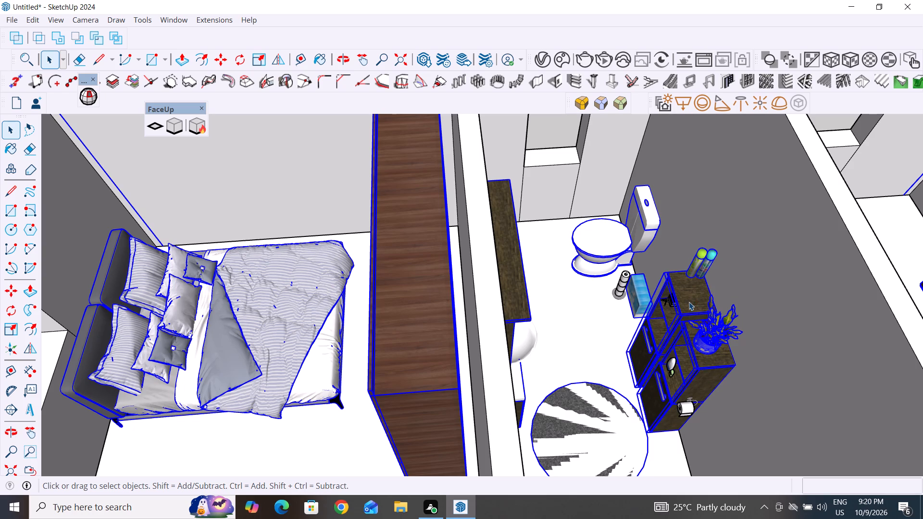
right_click(689, 302)
left_click(729, 145)
left_click(689, 406, "ctrl")
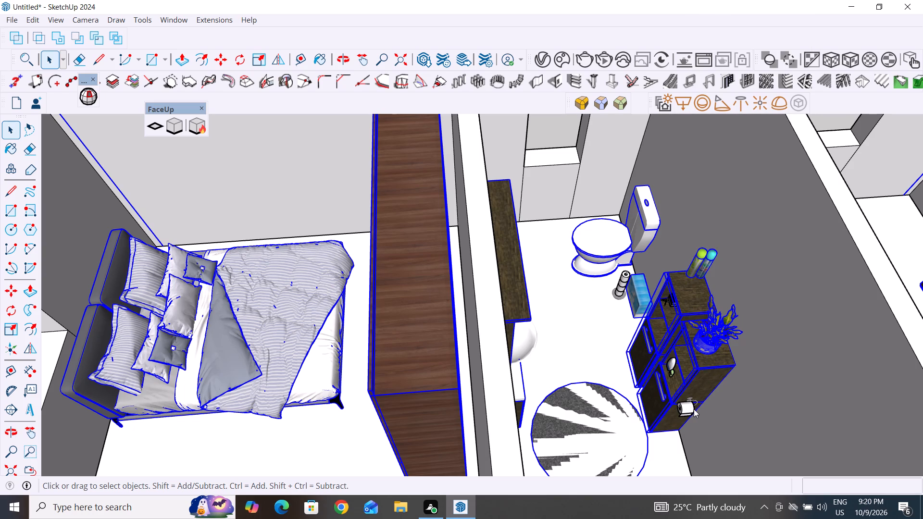
left_click(691, 411, "ctrl")
right_click(691, 411)
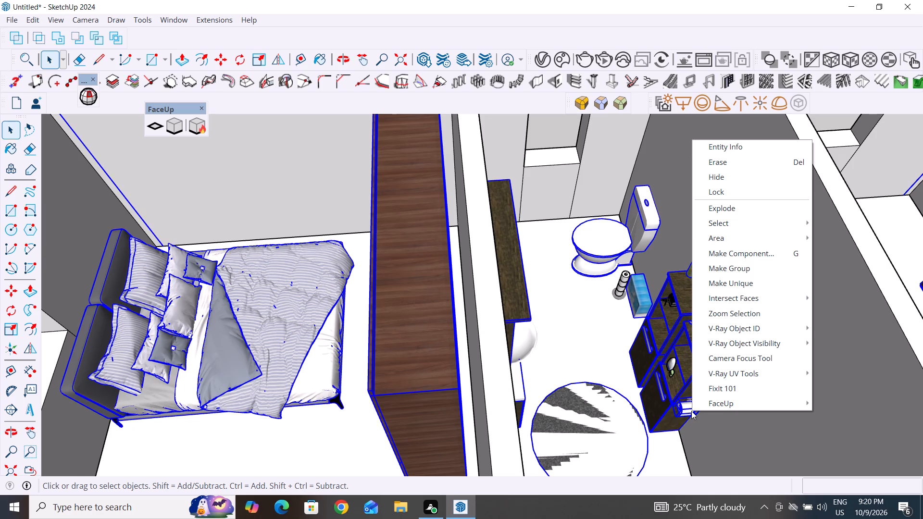
left_click(747, 268)
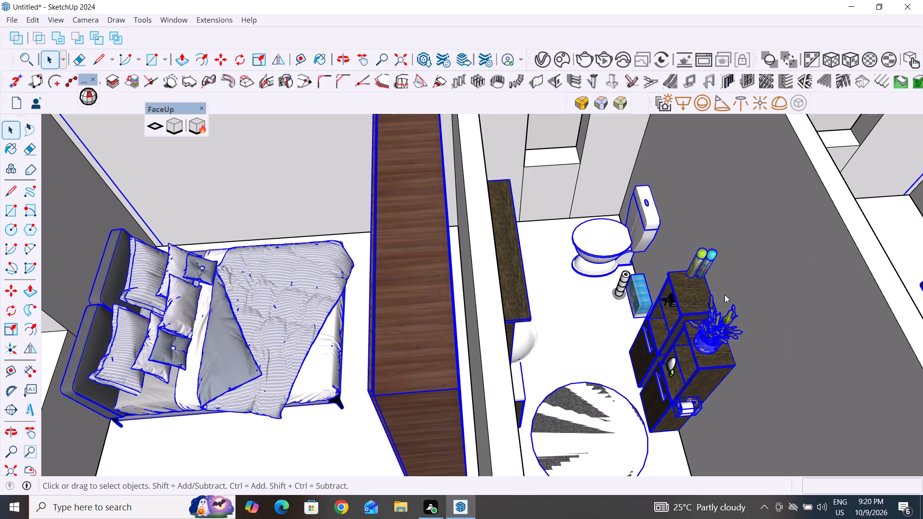
Examine the open furnished house from above and from several sides, including both bedrooms, the bathroom and the large room.
scroll(567, 402, "down", 10)
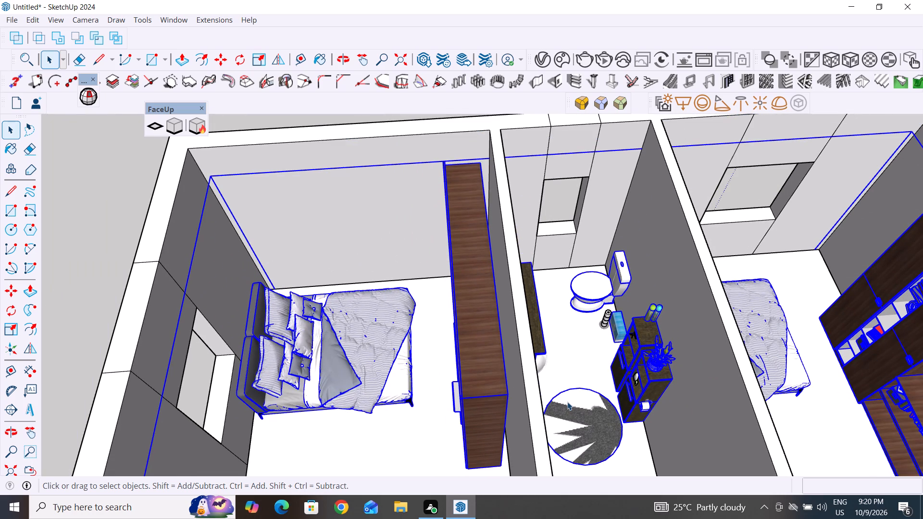
scroll(567, 402, "down", 3)
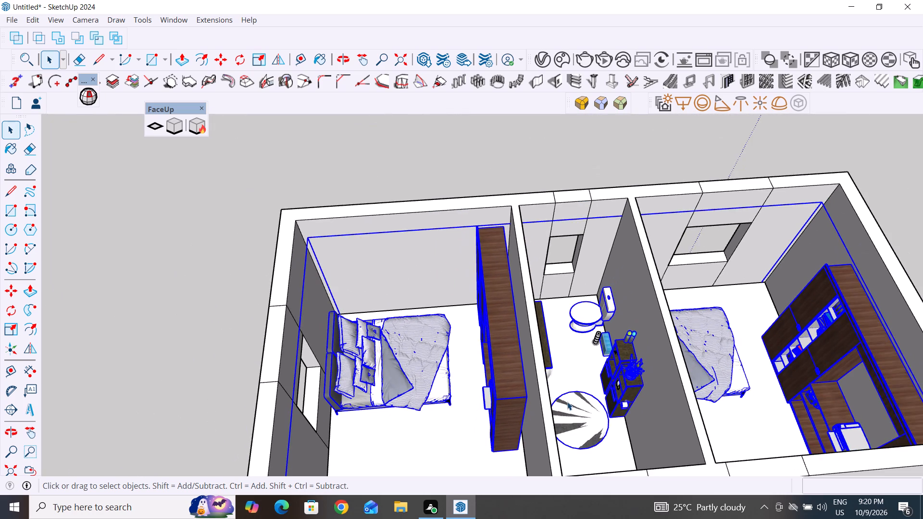
scroll(567, 402, "down", 5)
scroll(539, 360, "down", 4)
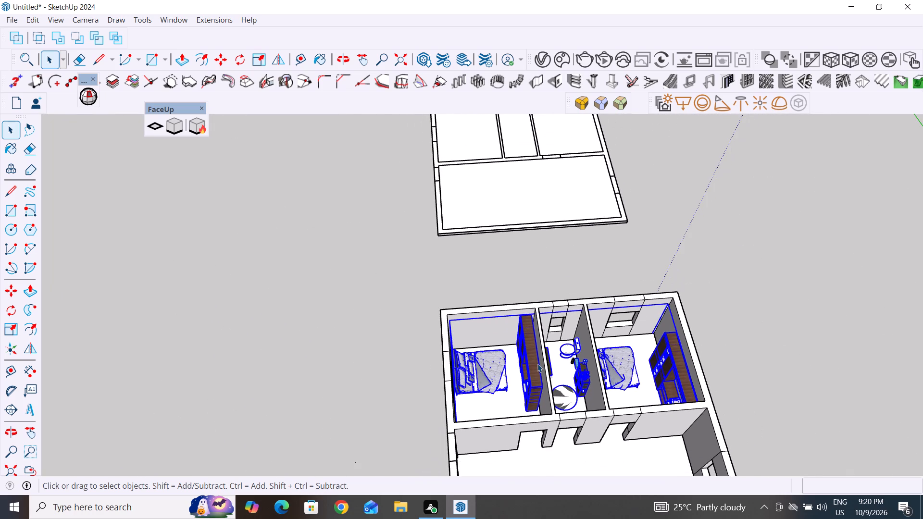
scroll(653, 307, "down", 3)
left_click(752, 328)
scroll(548, 351, "down", 2)
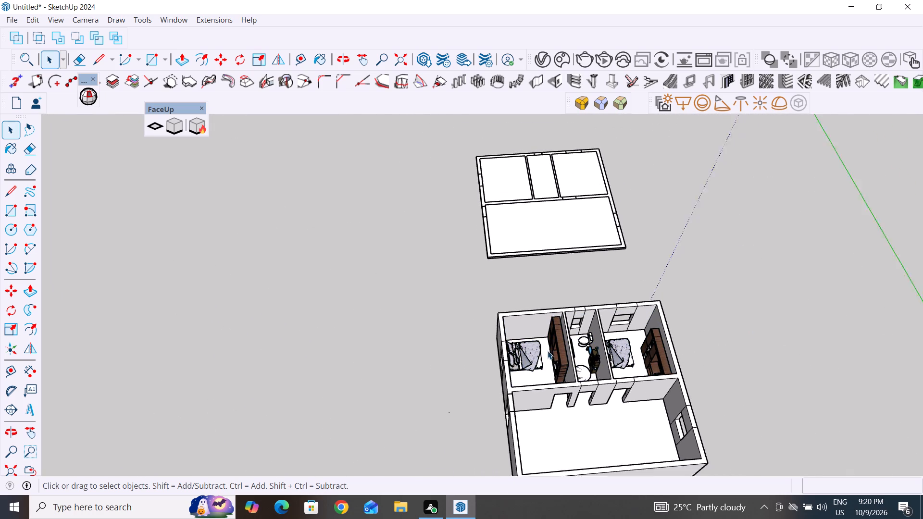
scroll(548, 351, "down", 2)
scroll(564, 462, "up", 8)
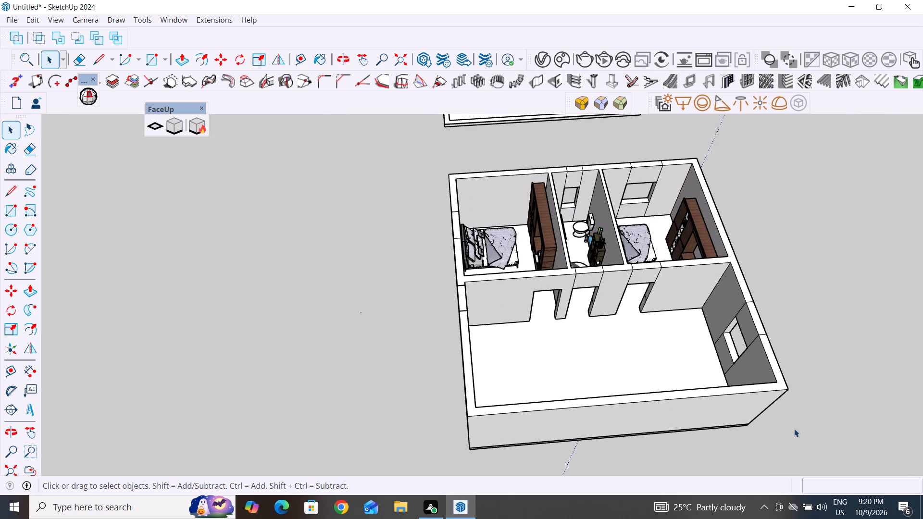
middle_click_drag(796, 432, 665, 430)
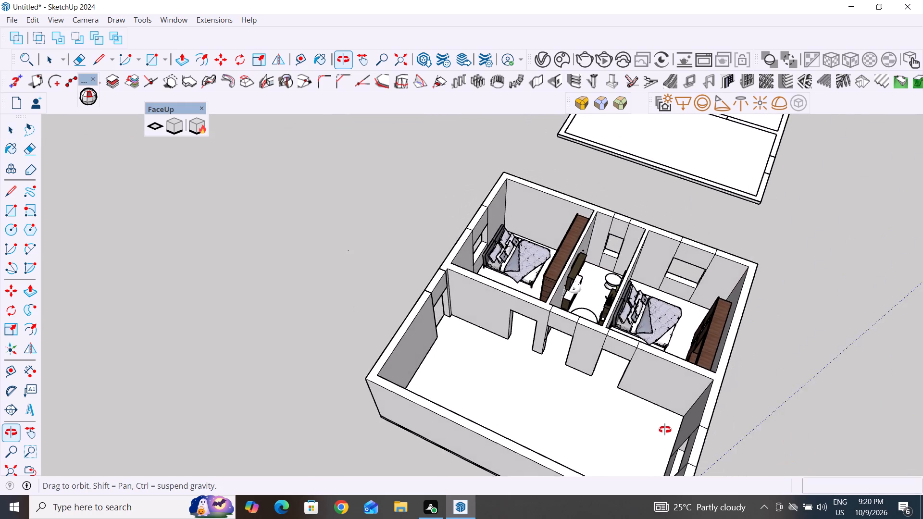
middle_click_drag(665, 430, 904, 407)
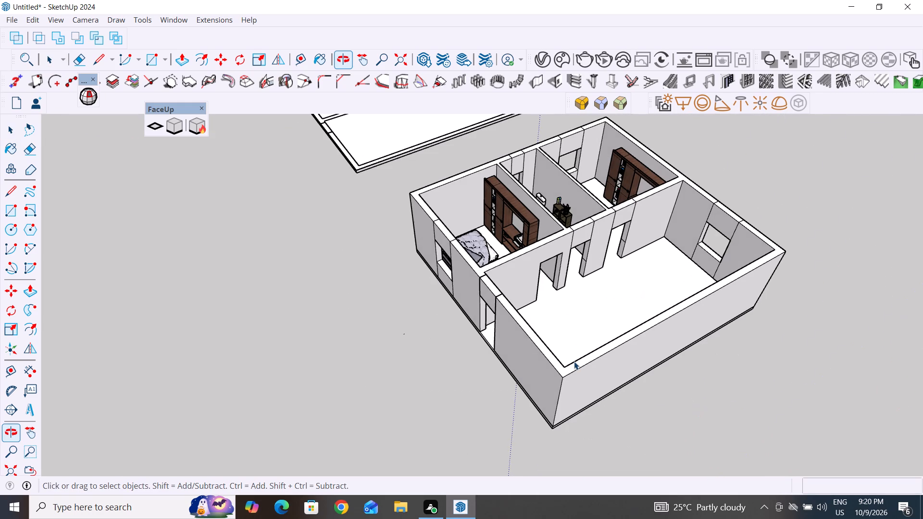
scroll(663, 336, "down", 3)
scroll(675, 167, "up", 3)
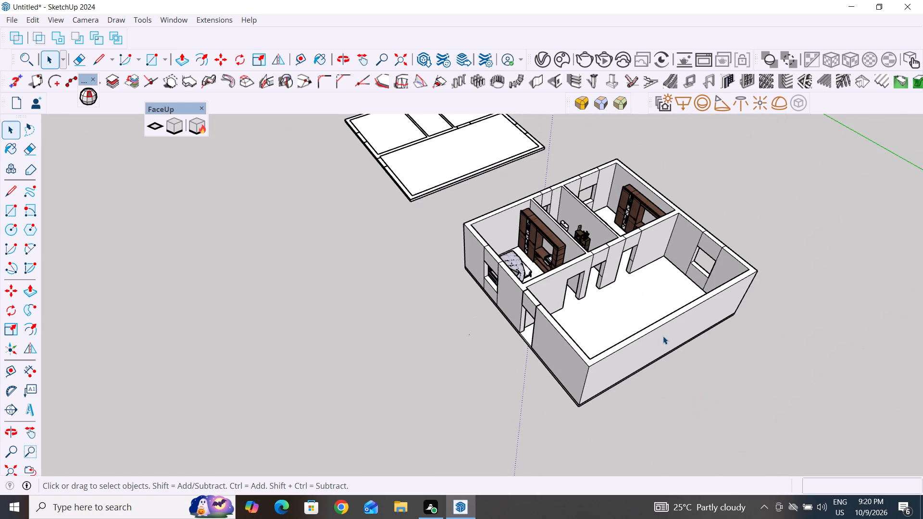
scroll(486, 386, "down", 1)
middle_click_drag(515, 394, 554, 397)
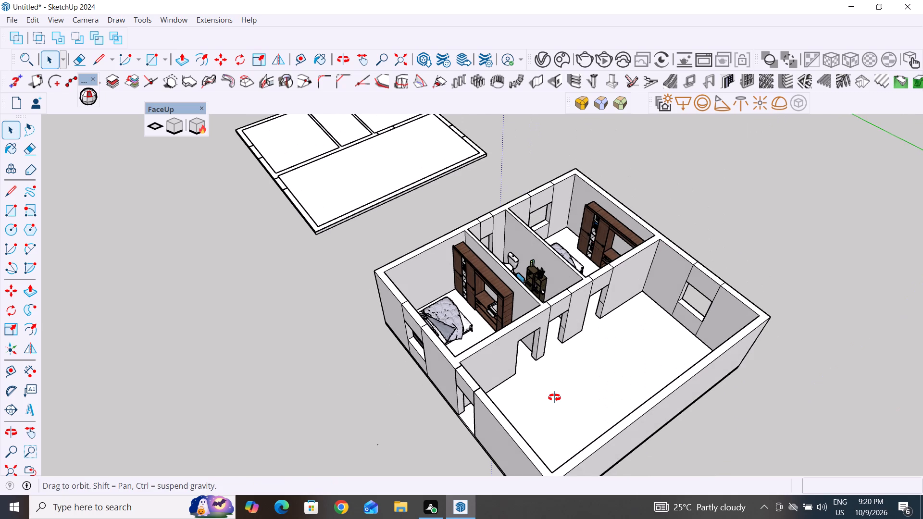
middle_click_drag(554, 397, 620, 380)
scroll(768, 286, "up", 1)
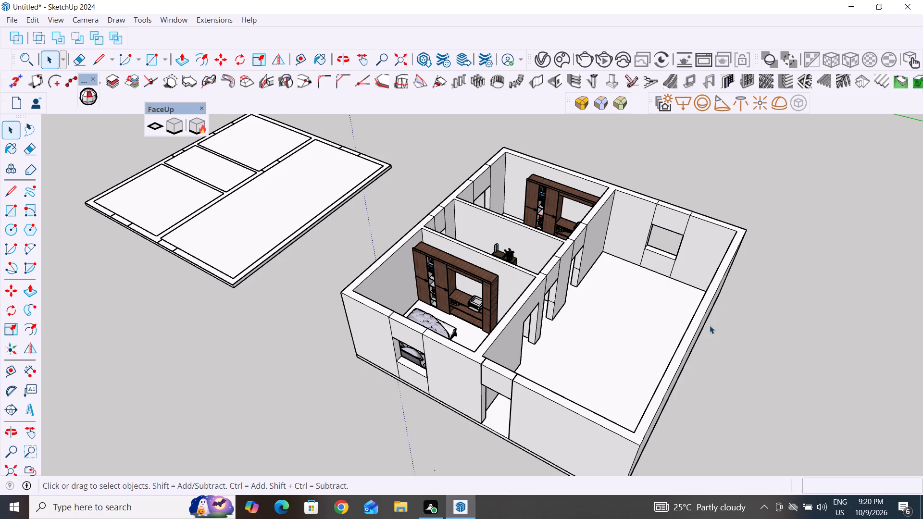
scroll(619, 309, "down", 4)
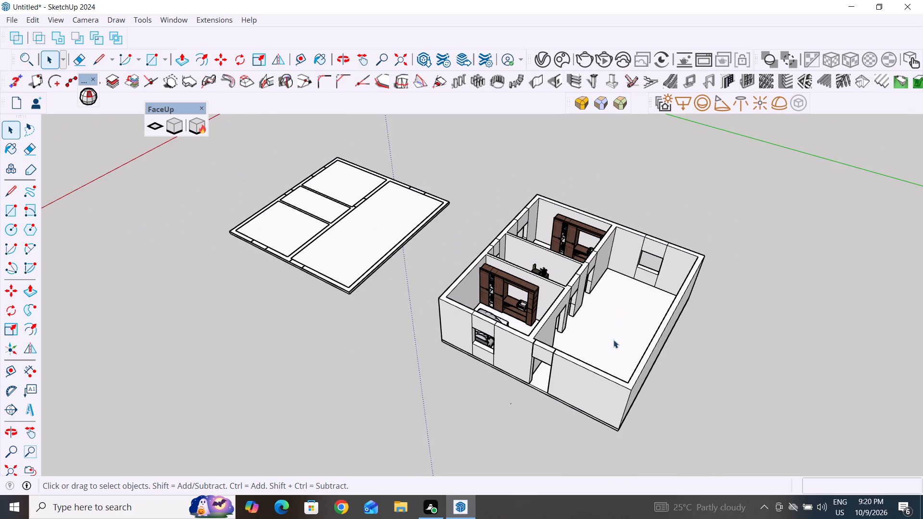
middle_click_drag(610, 409, 709, 362)
Select the house walls and show the Default Tray with its Materials colours.
left_click(653, 330)
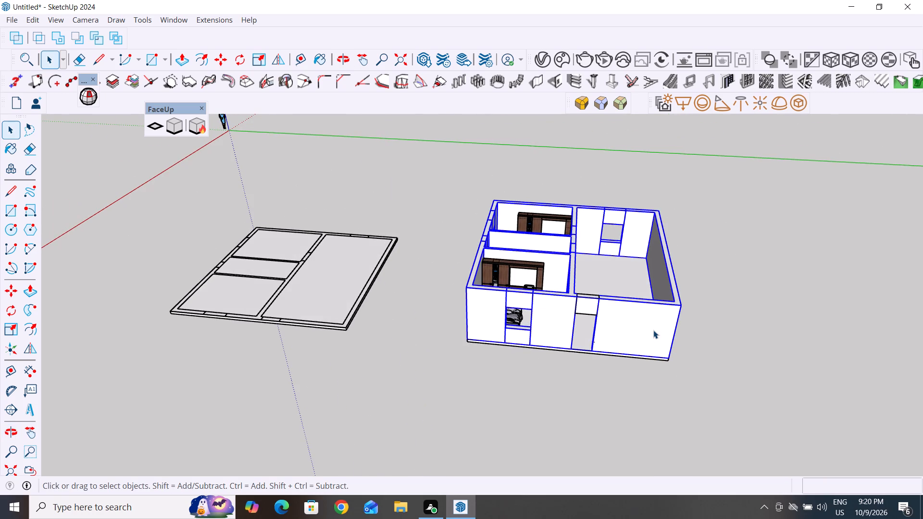
left_click(207, 24)
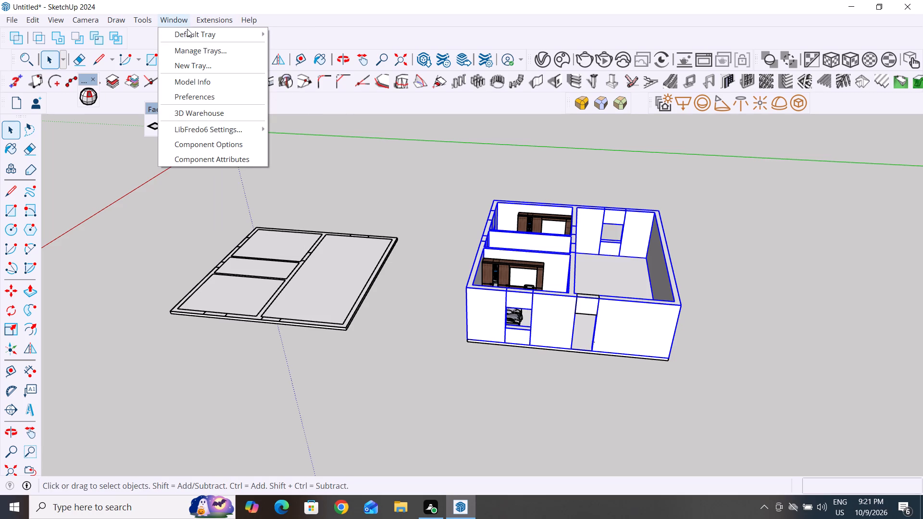
left_click(205, 35)
left_click(311, 37)
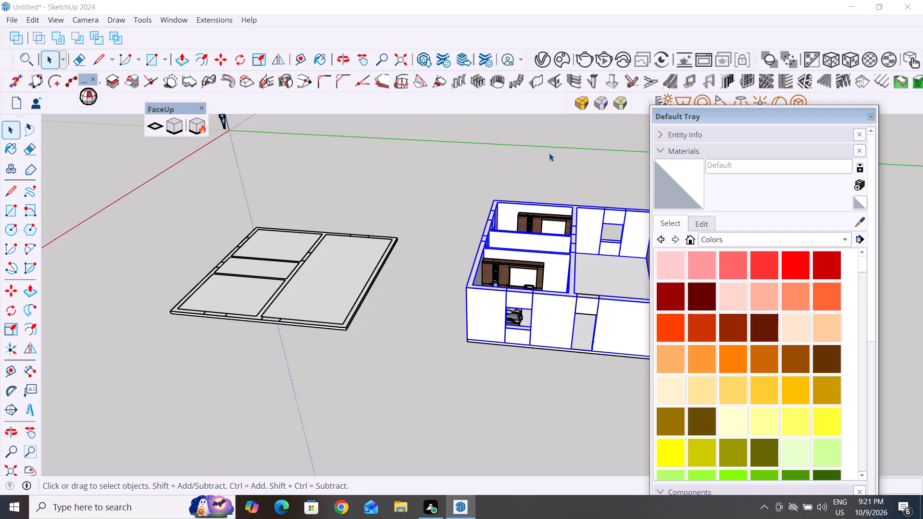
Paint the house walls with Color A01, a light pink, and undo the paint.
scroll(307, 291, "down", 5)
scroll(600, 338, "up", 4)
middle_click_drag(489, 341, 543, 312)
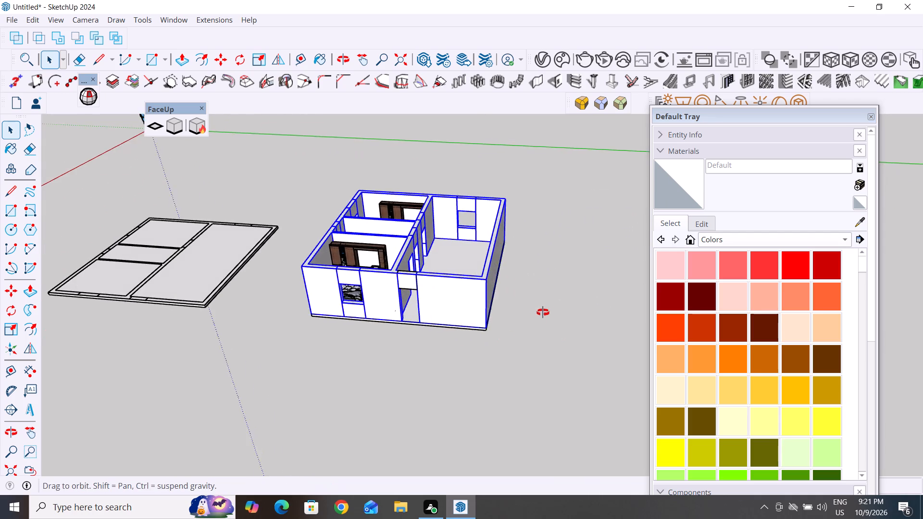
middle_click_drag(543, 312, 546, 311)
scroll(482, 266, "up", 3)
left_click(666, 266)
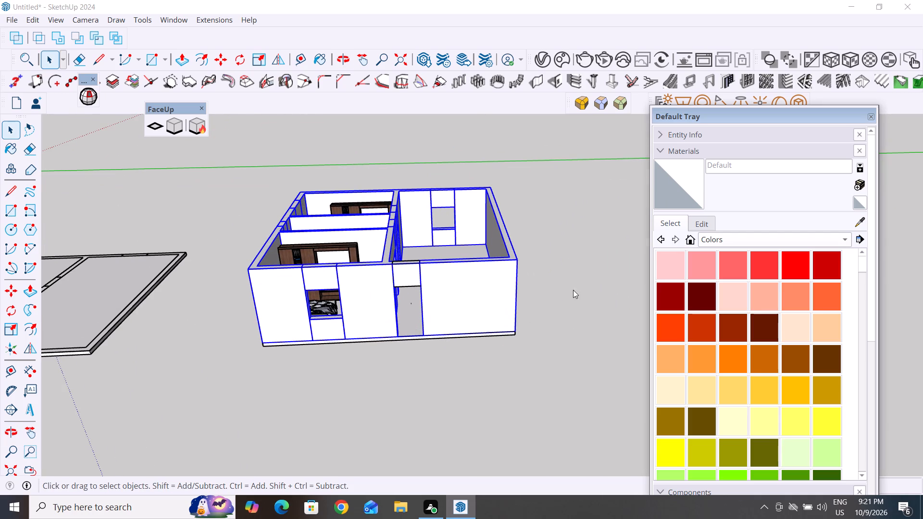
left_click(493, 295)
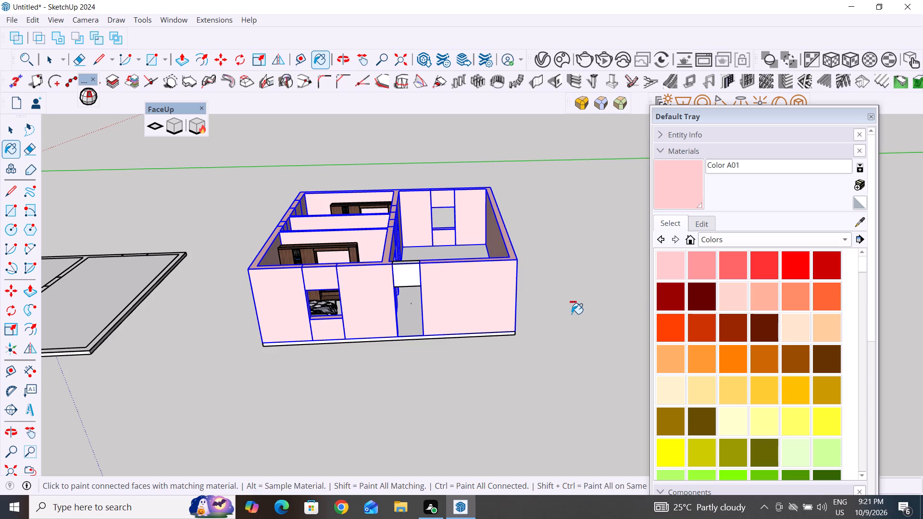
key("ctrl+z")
Paint the house walls with the yellow Color D03.
scroll(756, 347, "down", 2)
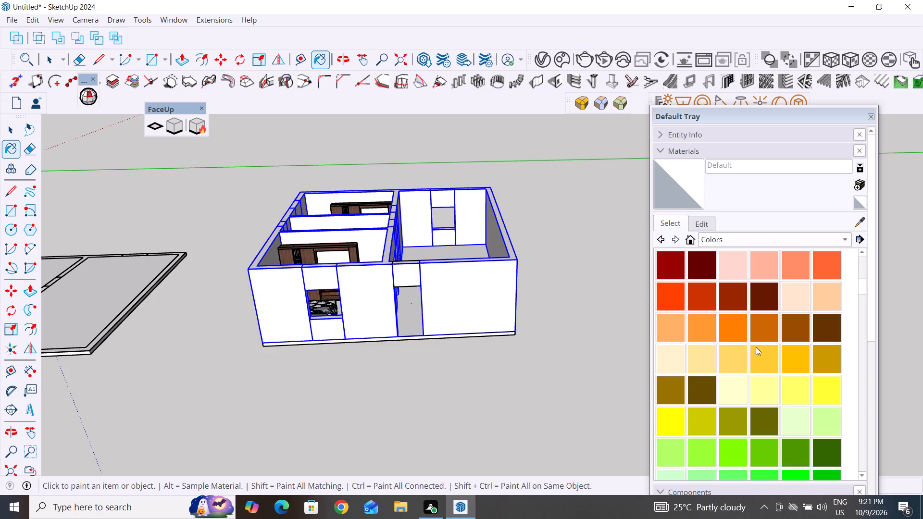
left_click(738, 363)
left_click(496, 307)
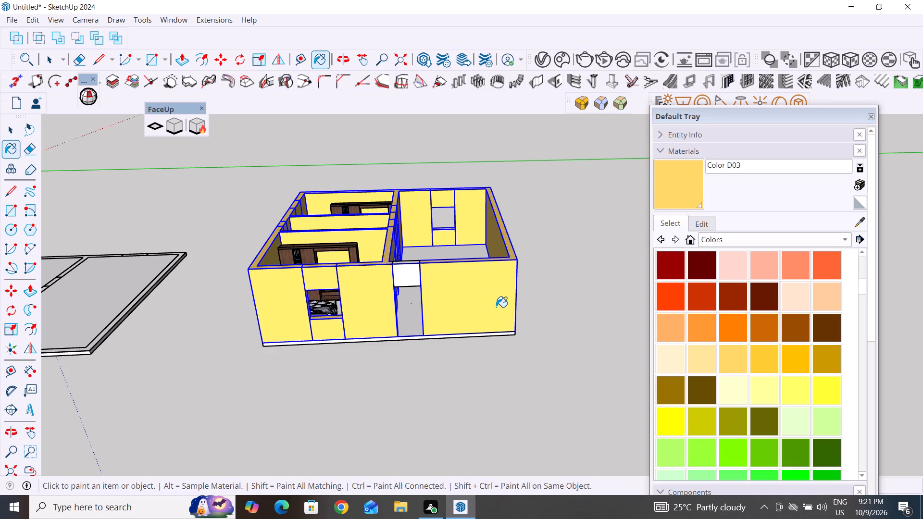
Undo the last wall paint and repaint the house walls with the pale yellow Color E02.
key("ctrl+z")
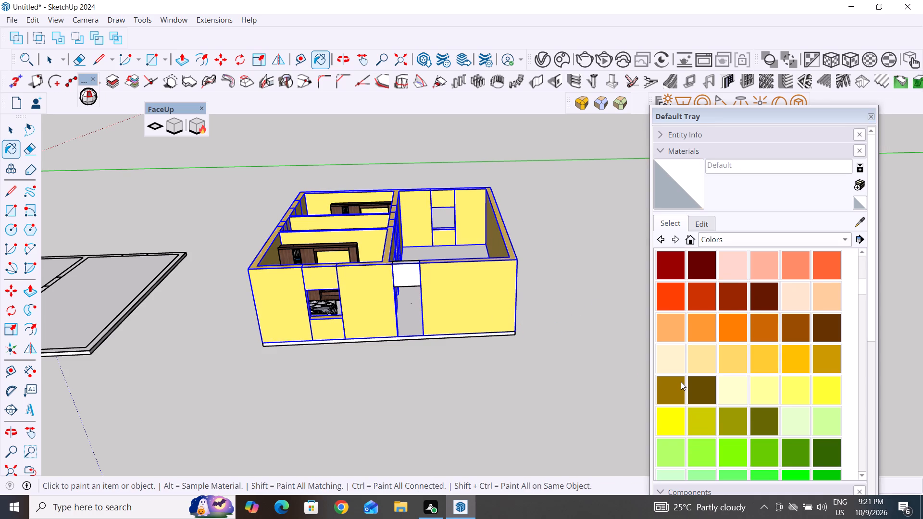
left_click(768, 386)
left_click(474, 299)
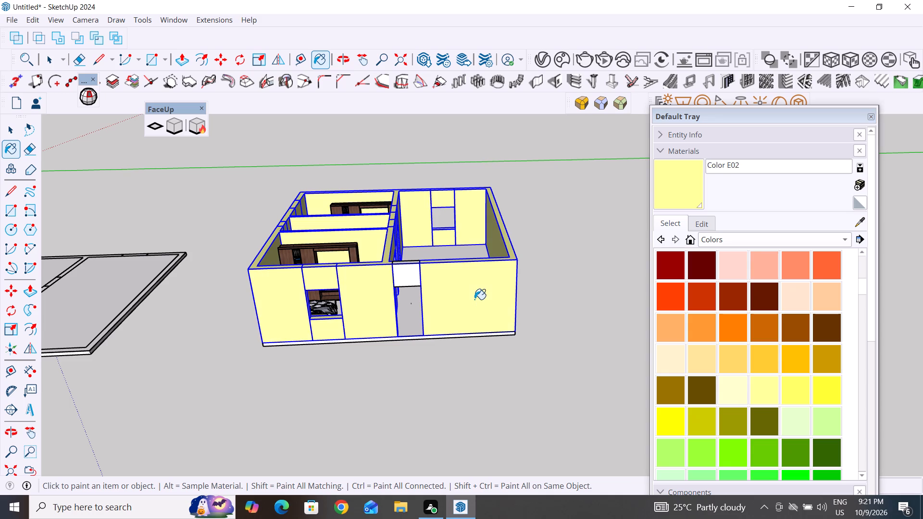
Paint the outer face of the unpainted panel above the front door with Color E02.
middle_click_drag(571, 342, 375, 385)
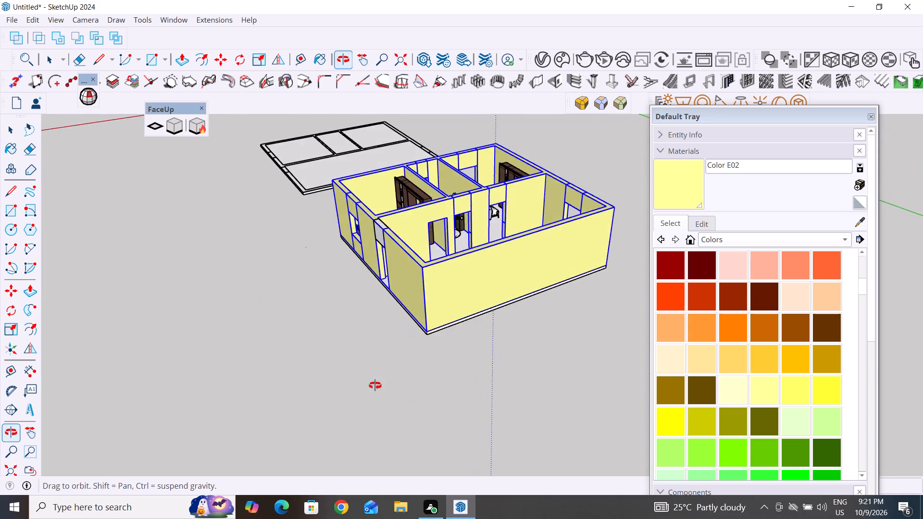
middle_click_drag(375, 385, 639, 370)
middle_click_drag(382, 395, 583, 341)
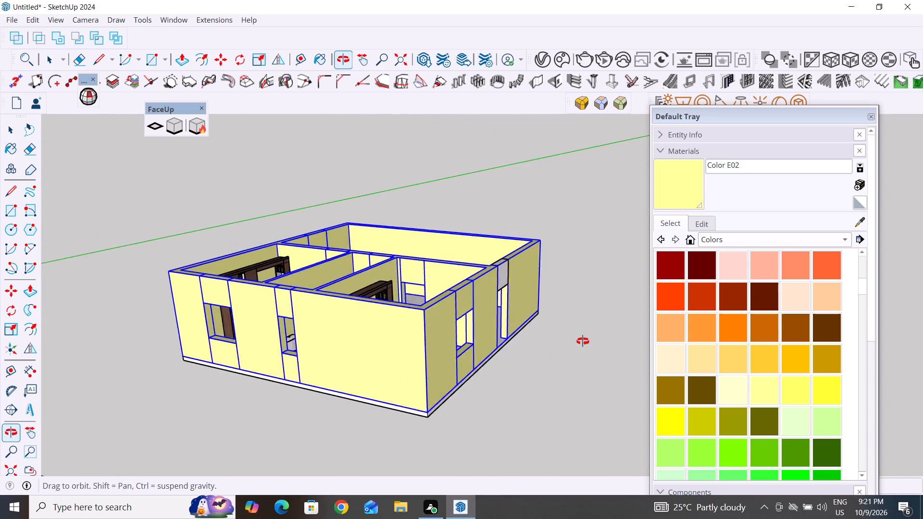
middle_click_drag(583, 341, 300, 399)
scroll(433, 300, "up", 12)
left_click(427, 257)
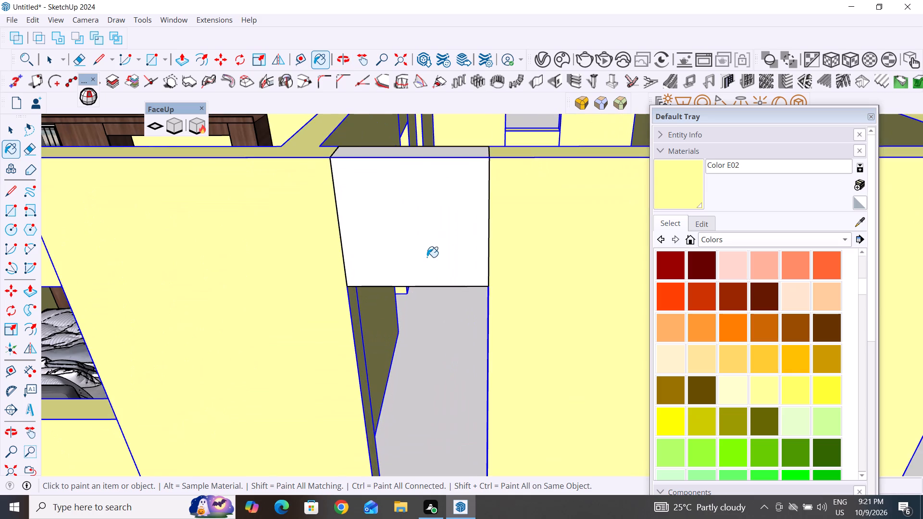
Clear the selection and examine the painted walls from above and around the house for surfaces still unpainted.
scroll(385, 372, "down", 12)
middle_click_drag(586, 236, 376, 339)
scroll(361, 376, "down", 3)
scroll(426, 142, "up", 2)
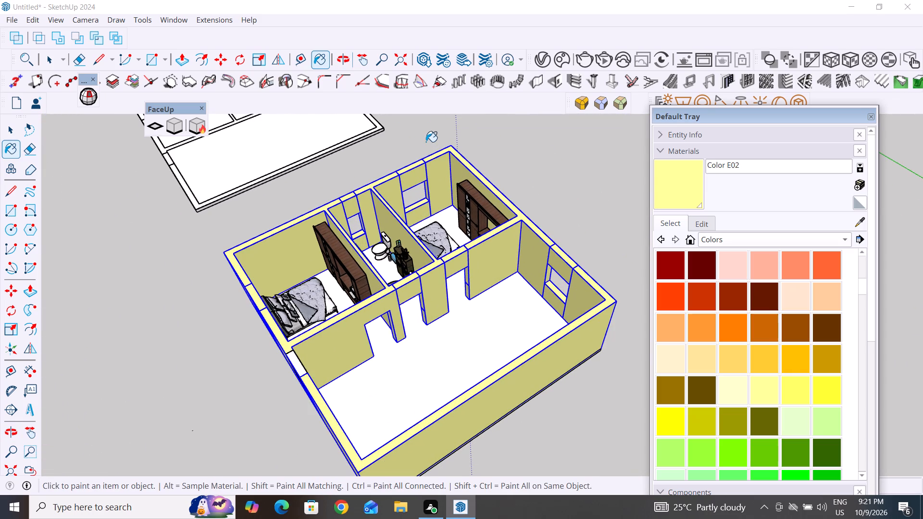
scroll(447, 302, "up", 3)
scroll(406, 339, "down", 1)
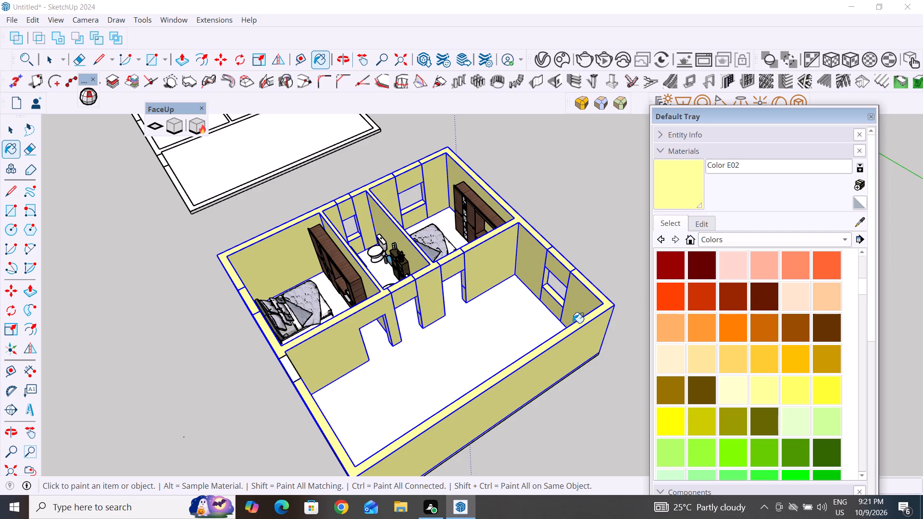
left_click(12, 134)
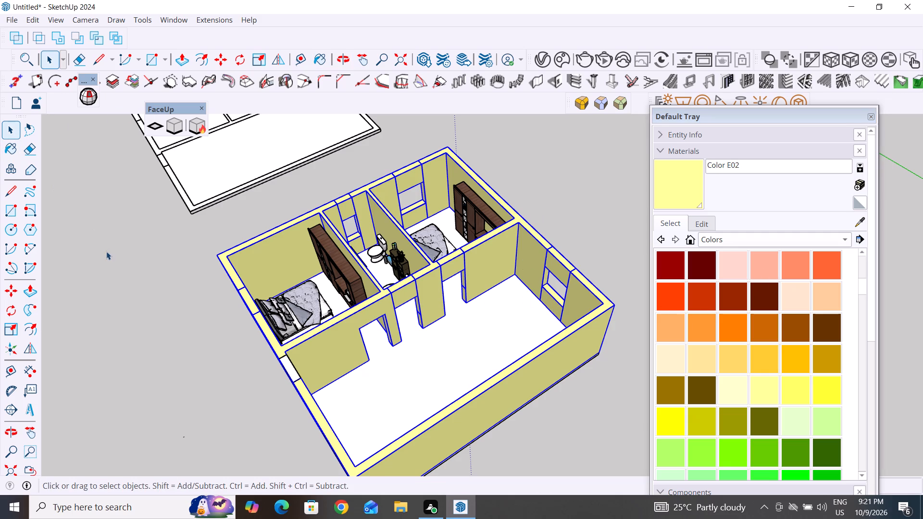
left_click(106, 251)
scroll(440, 363, "up", 3)
scroll(380, 379, "down", 4)
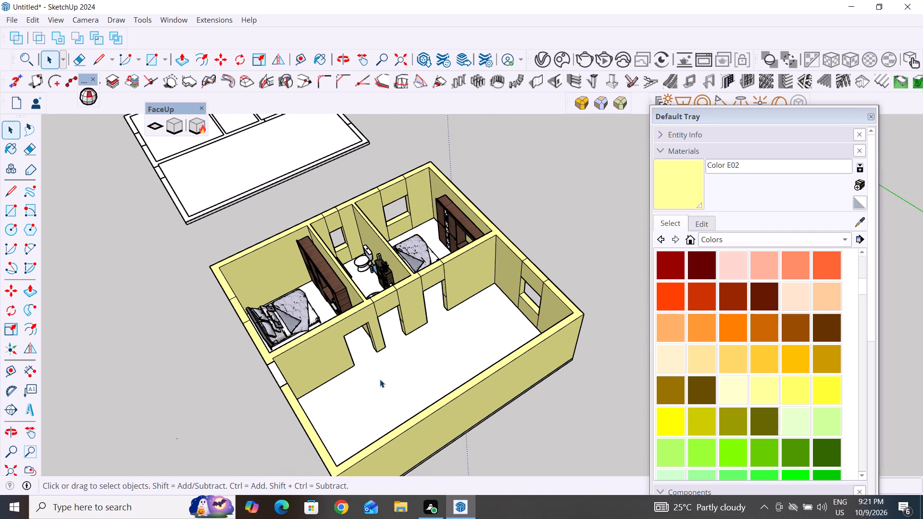
middle_click_drag(514, 392, 312, 346)
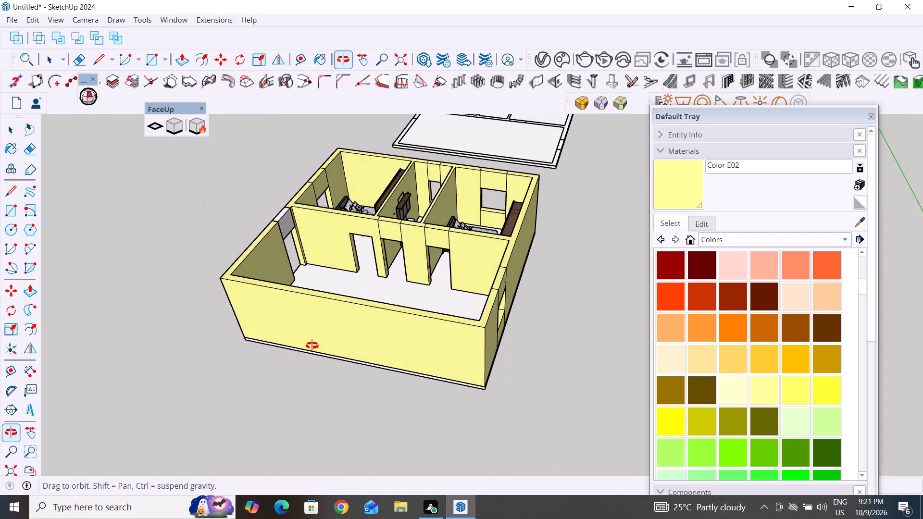
middle_click_drag(312, 346, 281, 330)
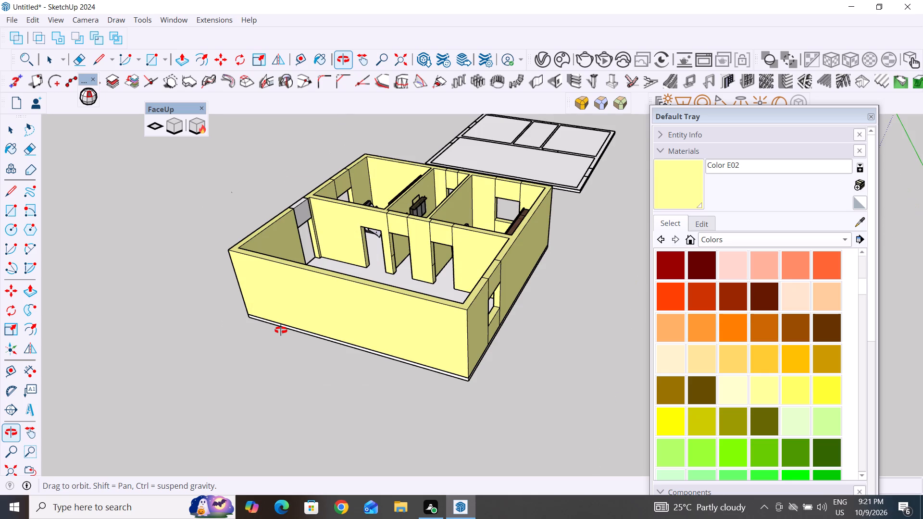
Paint the inner face of the panel above the front door with Color D03.
scroll(328, 167, "up", 3)
scroll(305, 208, "up", 3)
left_click(289, 234)
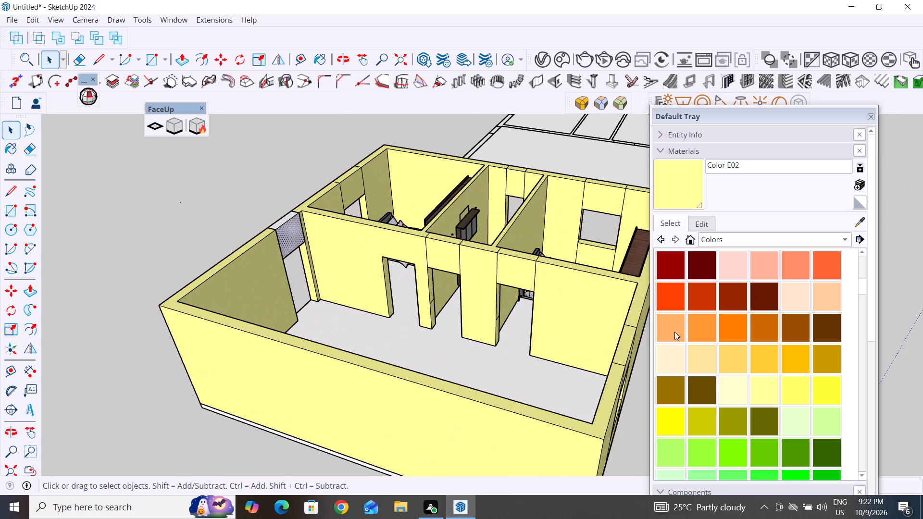
left_click(734, 362)
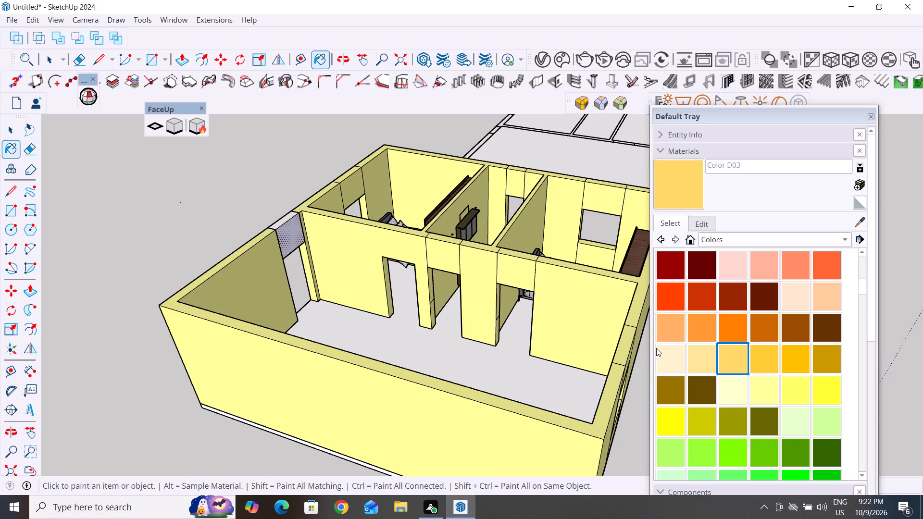
left_click(291, 242)
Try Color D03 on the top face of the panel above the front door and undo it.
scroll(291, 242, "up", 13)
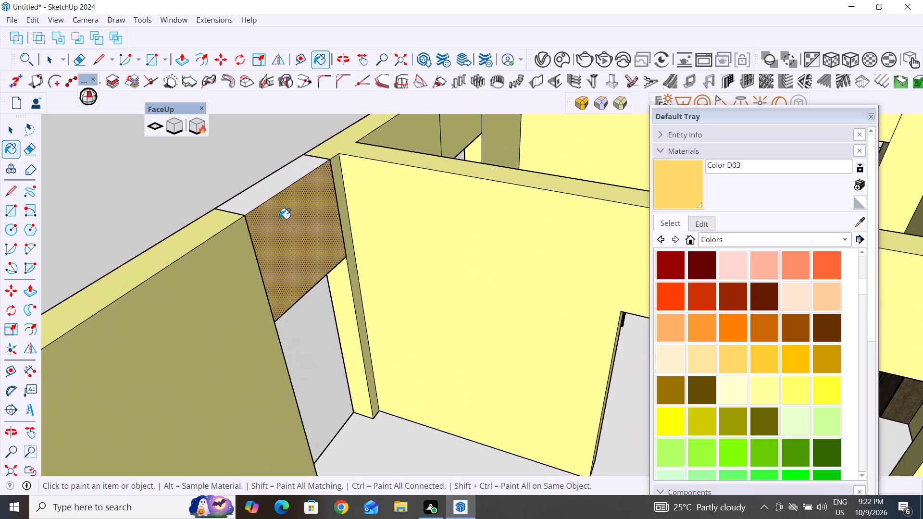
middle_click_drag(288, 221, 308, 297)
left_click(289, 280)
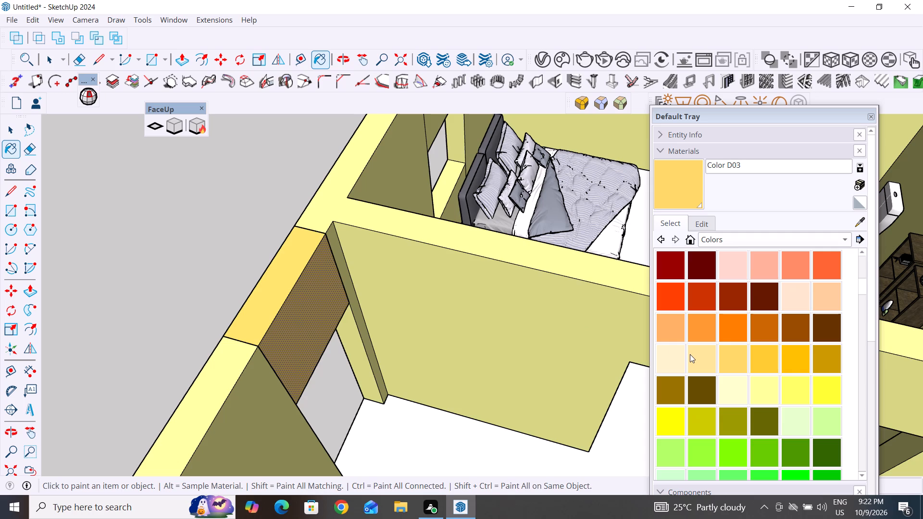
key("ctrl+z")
Paint the top face of the panel above the front door with Color D02.
left_click(705, 356)
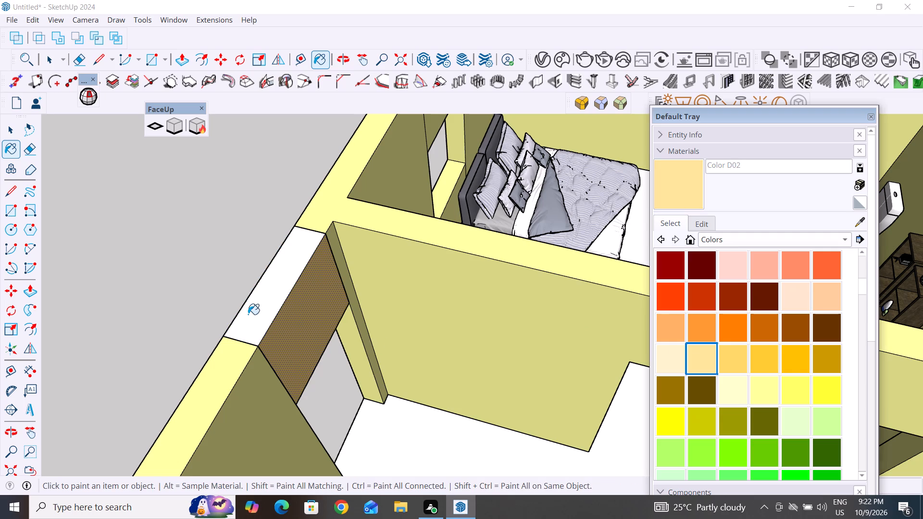
left_click(266, 308)
Examine the painted house from above and several sides, including the rooms and the front door panel, with nothing selected.
scroll(315, 333, "down", 4)
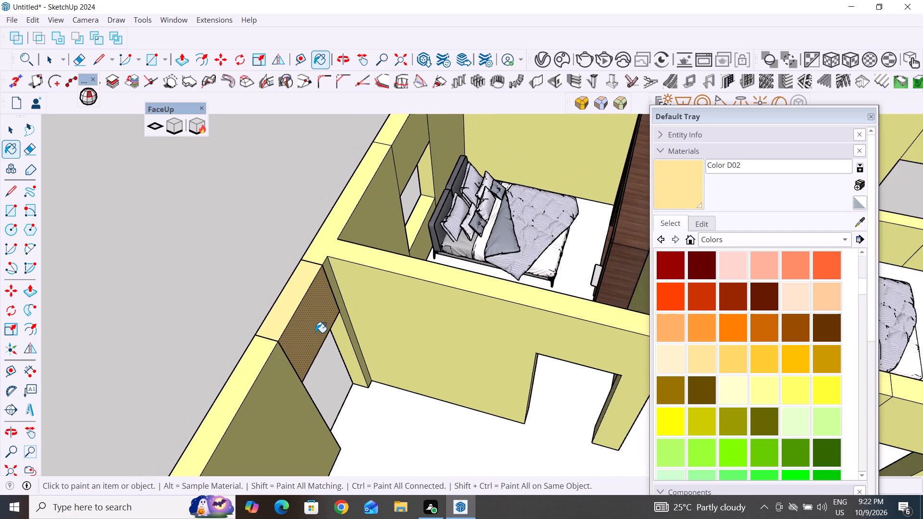
scroll(315, 333, "down", 12)
middle_click_drag(329, 342, 407, 357)
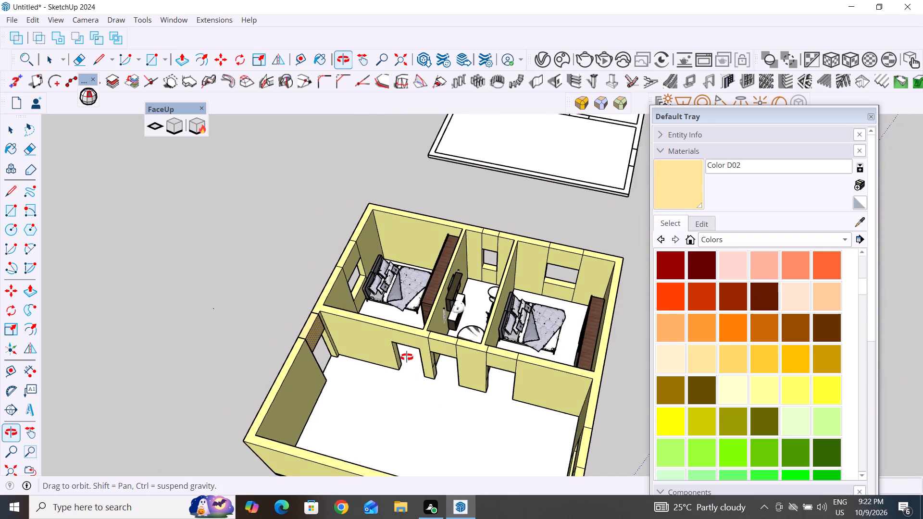
middle_click_drag(407, 357, 570, 342)
scroll(342, 347, "down", 4)
middle_click_drag(331, 408, 337, 413)
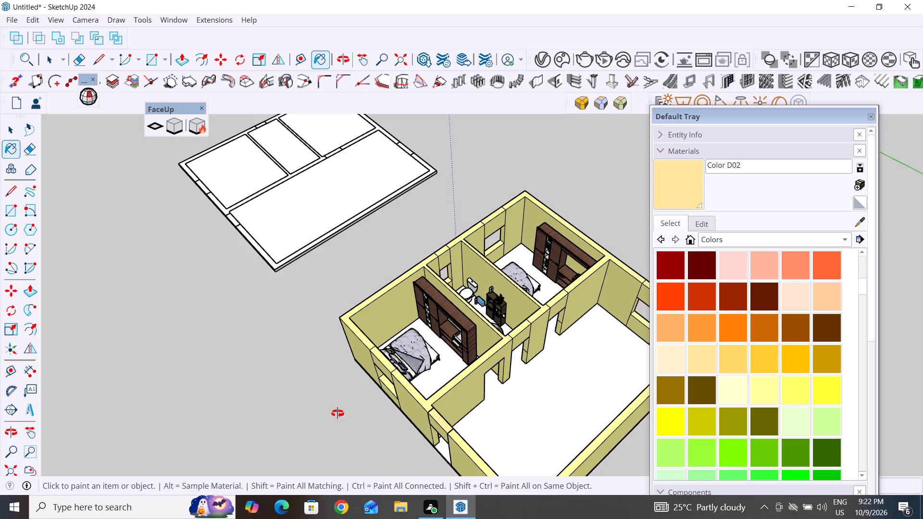
middle_click_drag(337, 413, 520, 404)
scroll(289, 380, "down", 4)
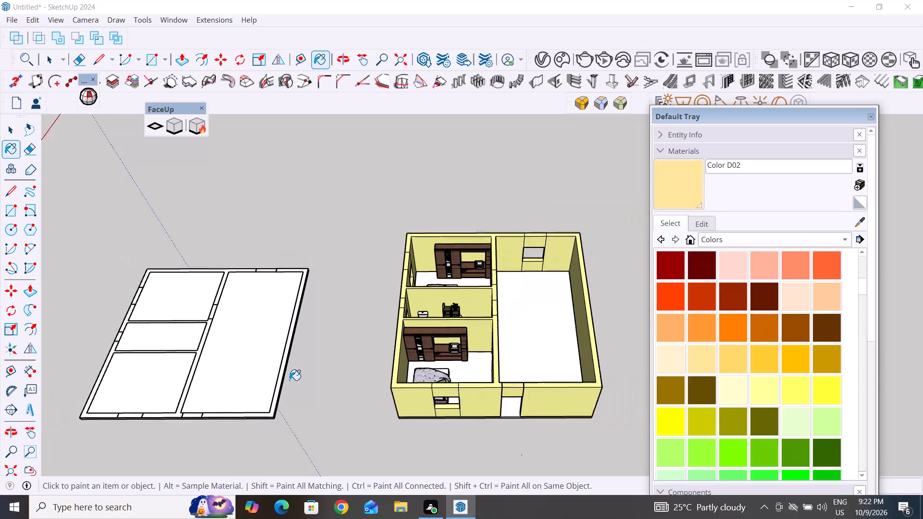
scroll(582, 305, "up", 3)
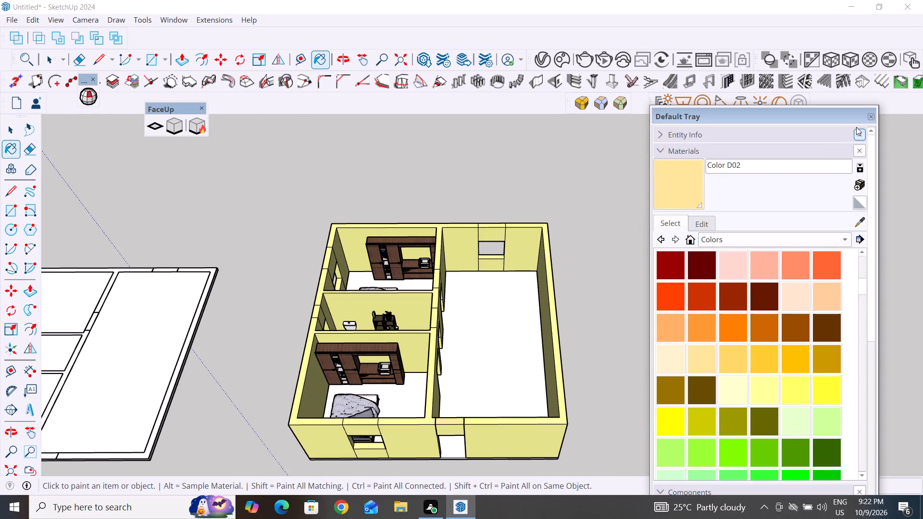
left_click(13, 132)
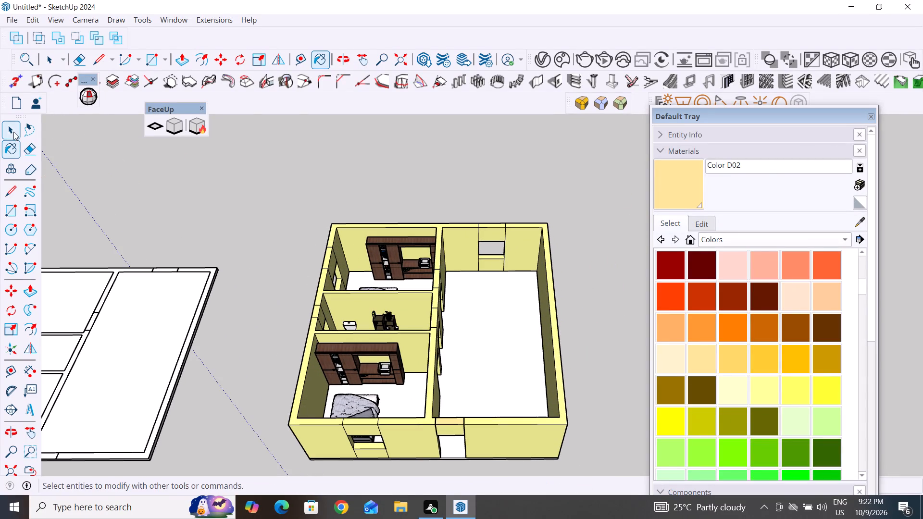
left_click(352, 150)
Switch to Google Chrome and search Google for "pu stone".
left_click(340, 509)
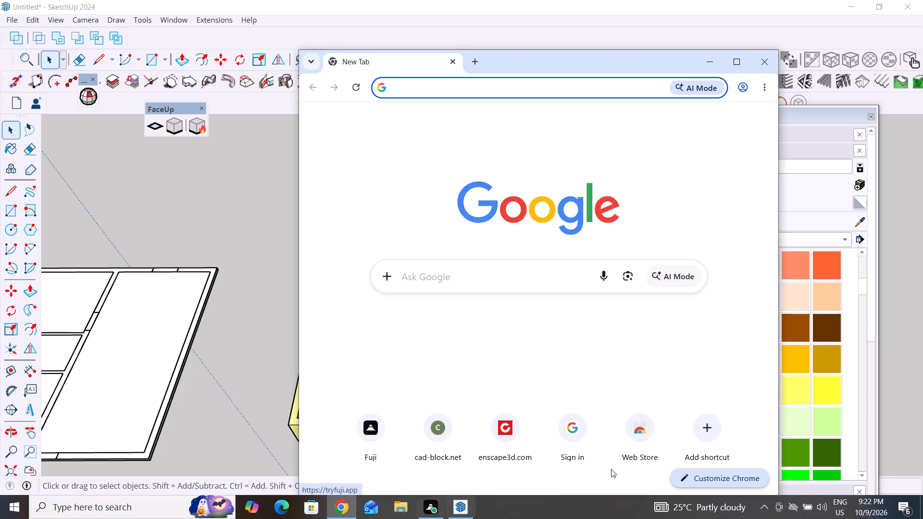
left_click(472, 90)
type("PU")
key("space")
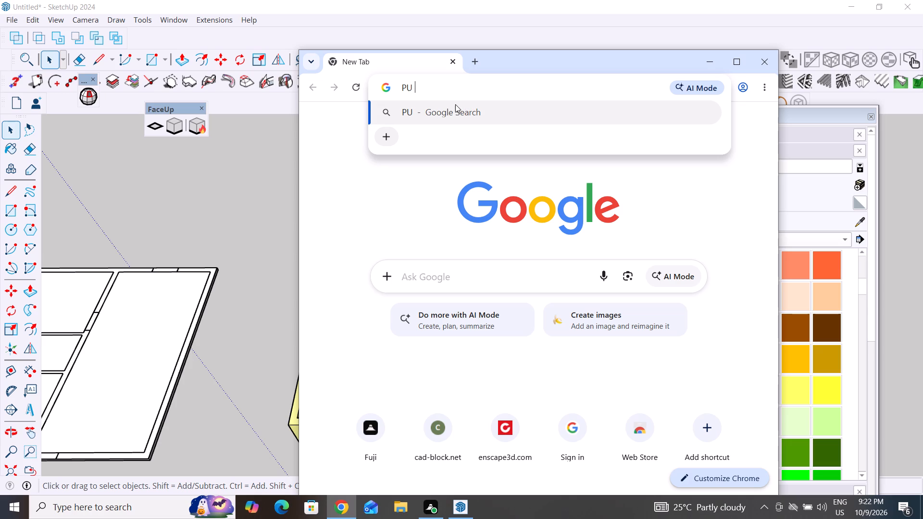
key("s")
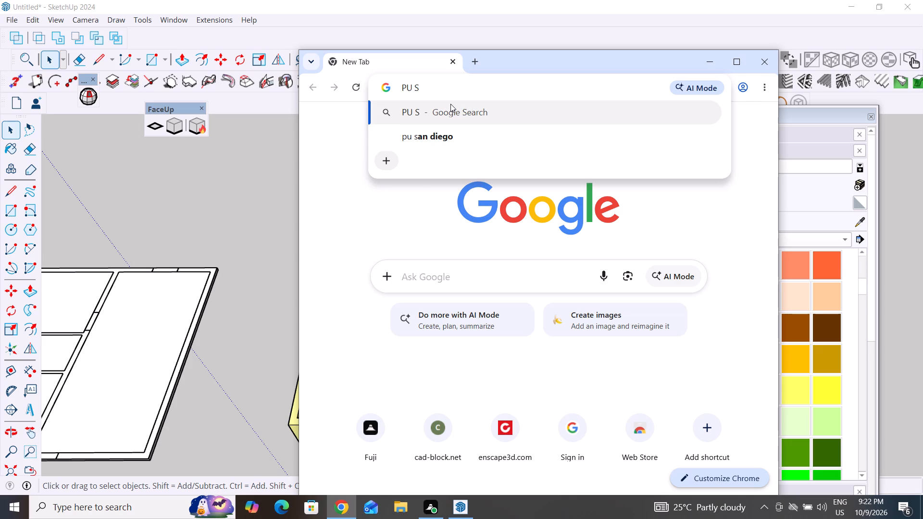
type("TO")
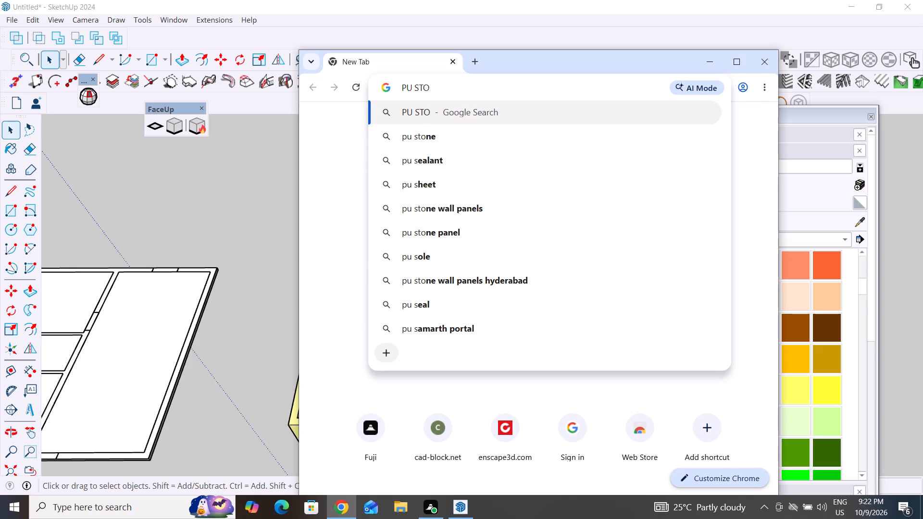
left_click(469, 134)
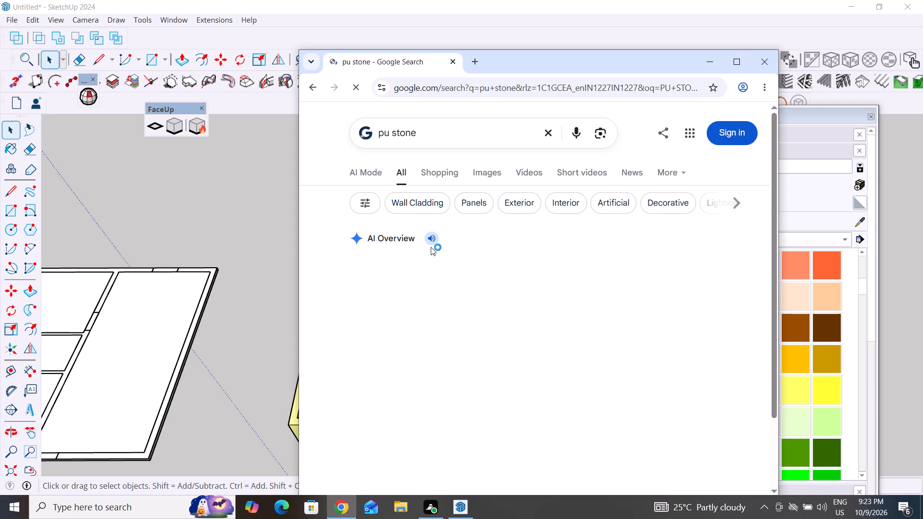
Show the image results for the "pu stone" search.
left_click(388, 135)
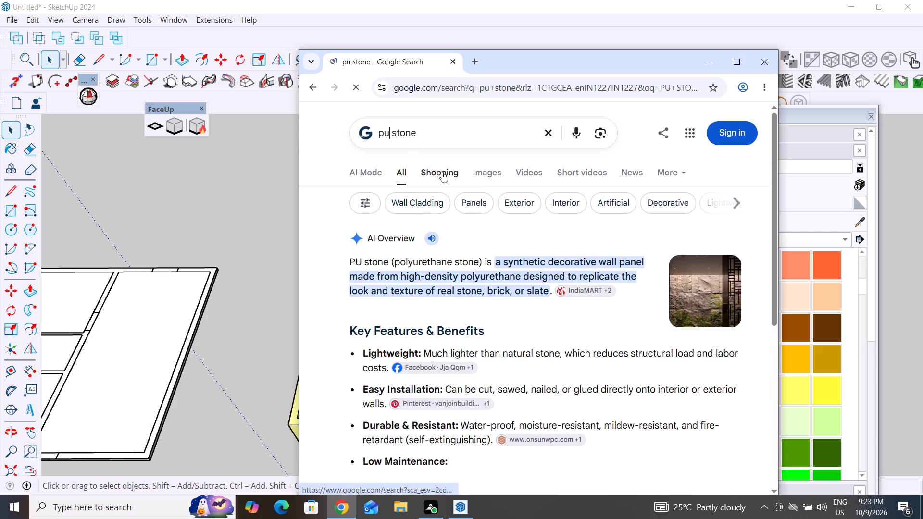
left_click(498, 172)
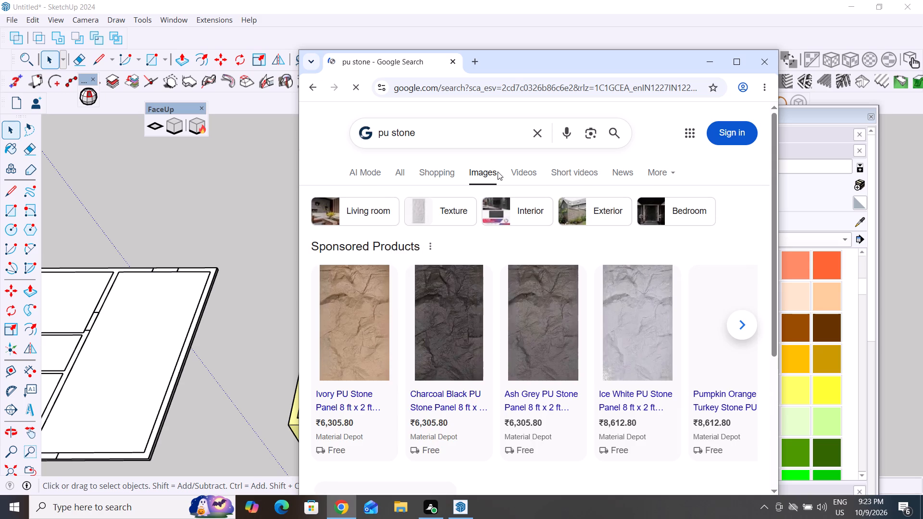
Look through the PU stone image results for a suitable stone panel picture.
scroll(521, 333, "down", 1)
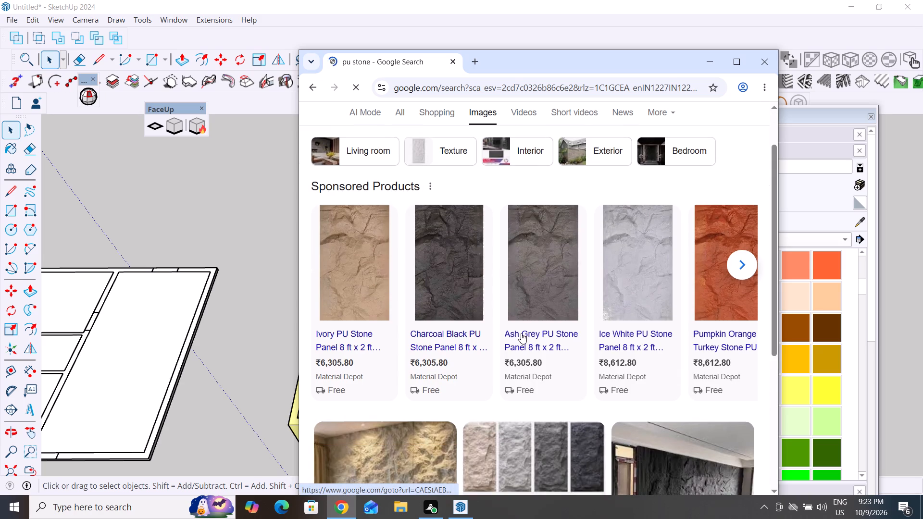
scroll(521, 333, "down", 4)
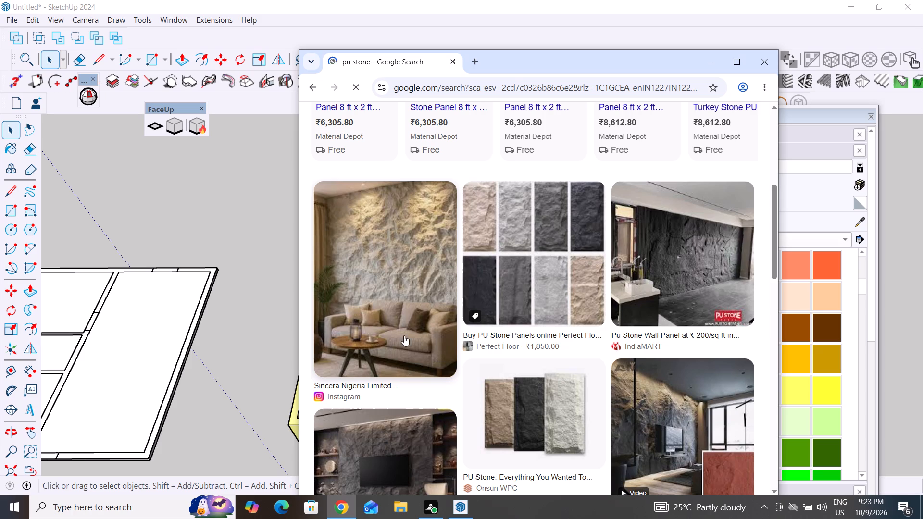
scroll(401, 340, "down", 4)
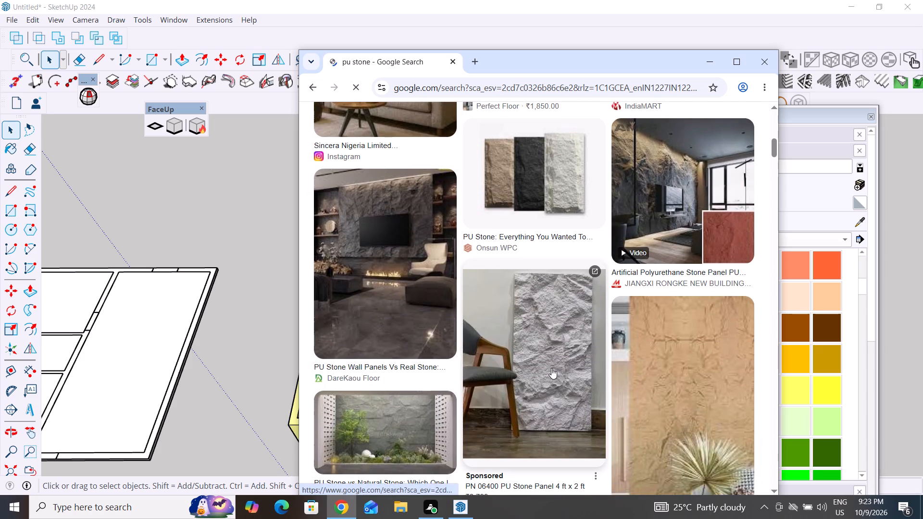
scroll(548, 368, "down", 8)
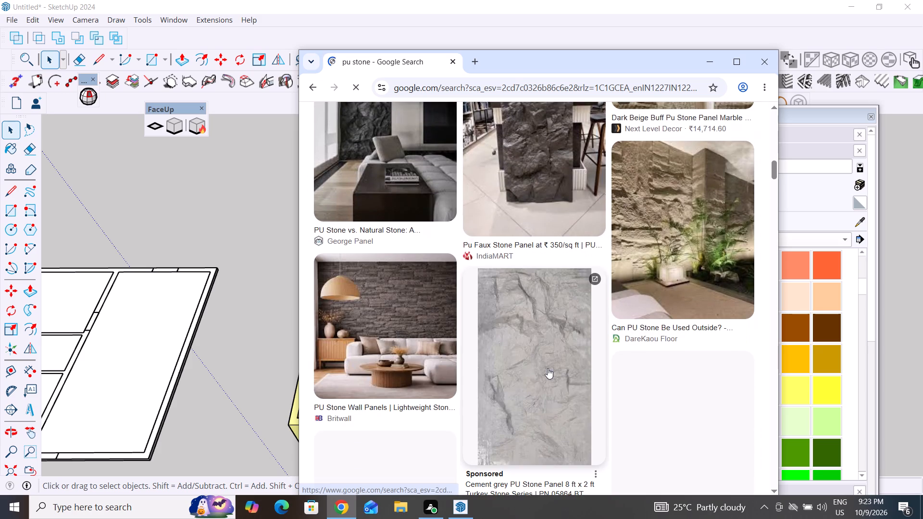
scroll(548, 368, "down", 5)
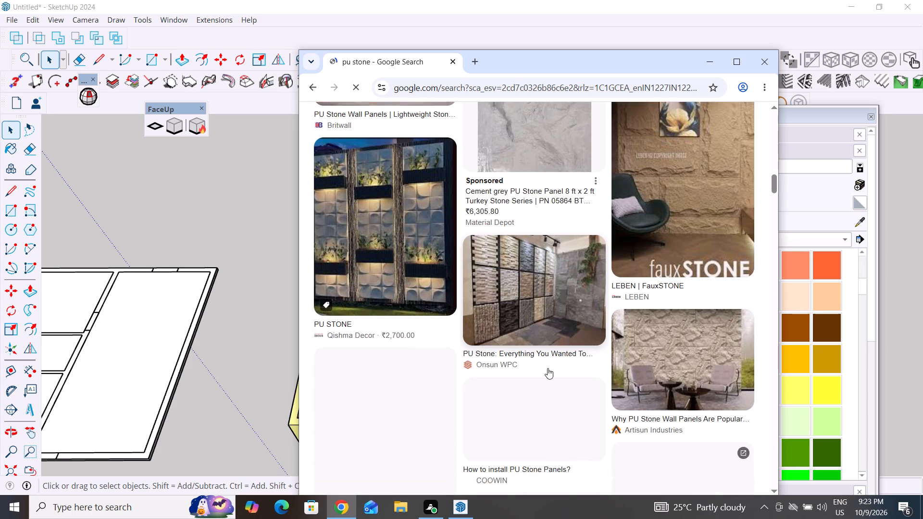
scroll(548, 368, "down", 4)
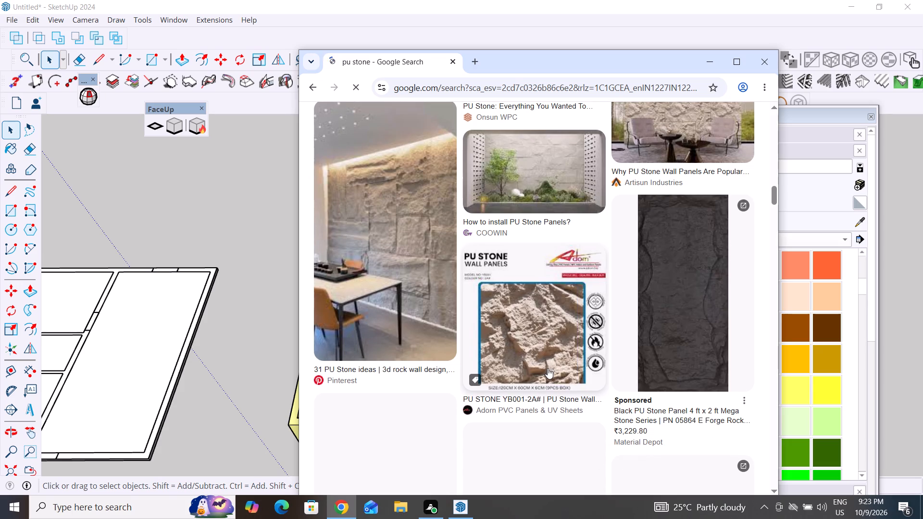
scroll(548, 368, "down", 2)
scroll(548, 368, "up", 3)
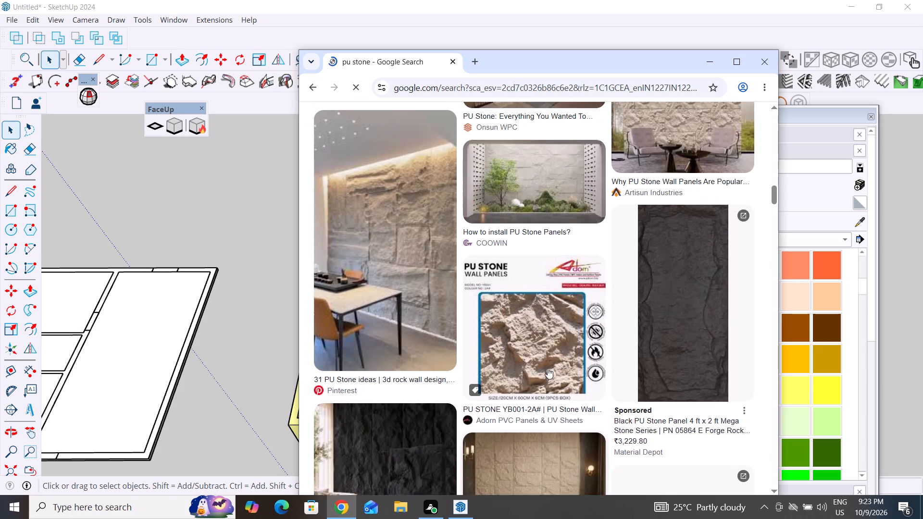
scroll(548, 368, "down", 9)
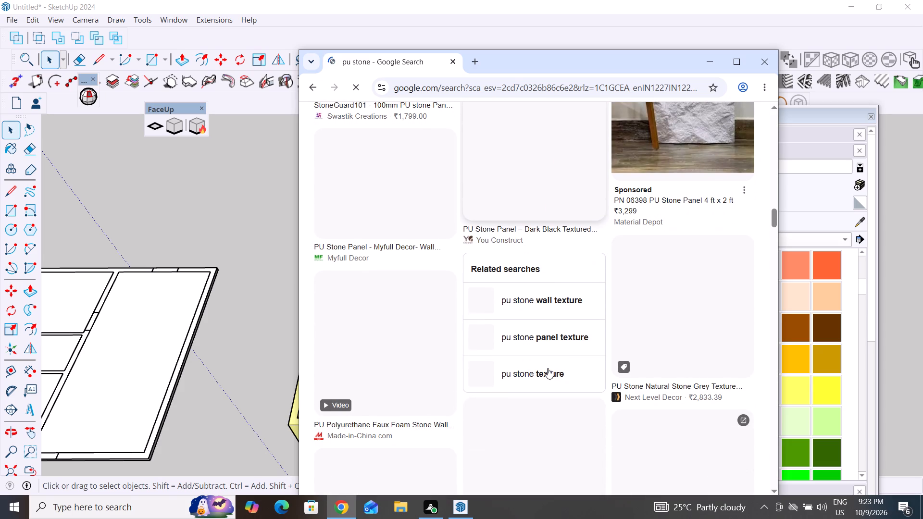
scroll(548, 368, "down", 2)
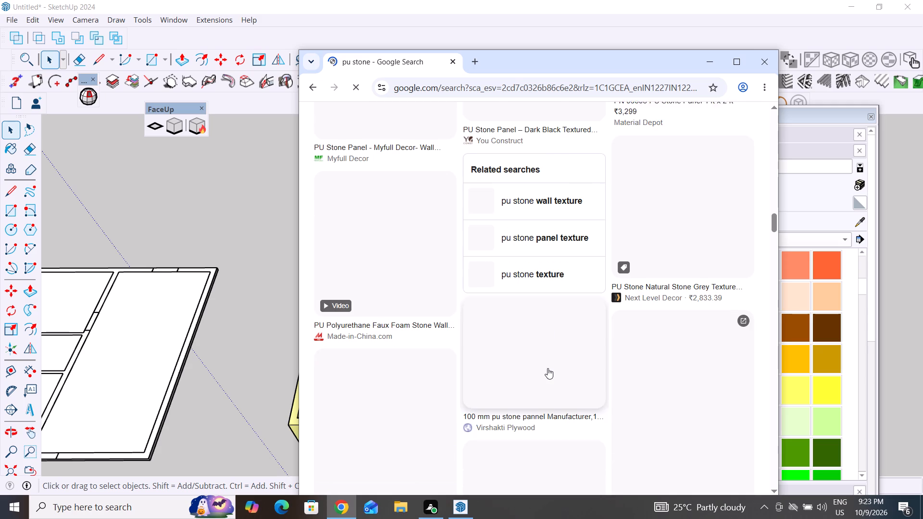
scroll(548, 368, "down", 1)
scroll(548, 368, "up", 7)
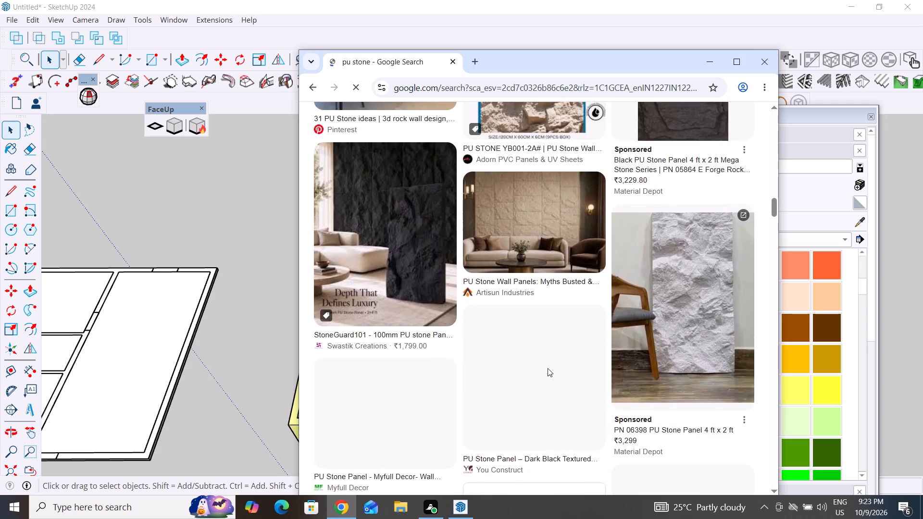
scroll(548, 368, "up", 11)
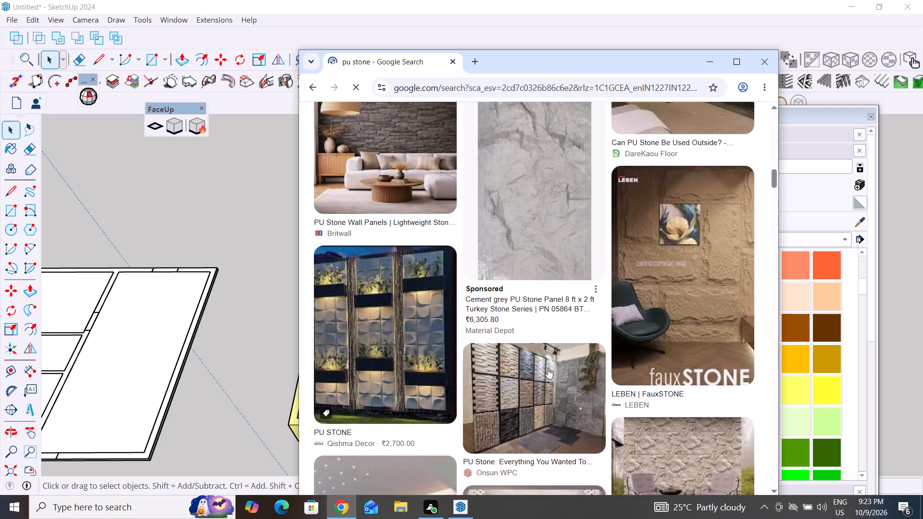
scroll(548, 368, "up", 9)
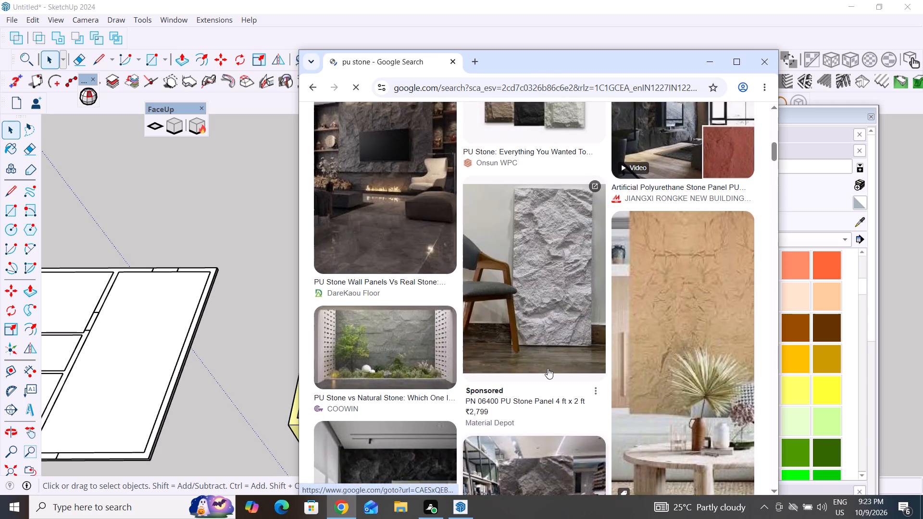
scroll(548, 368, "up", 9)
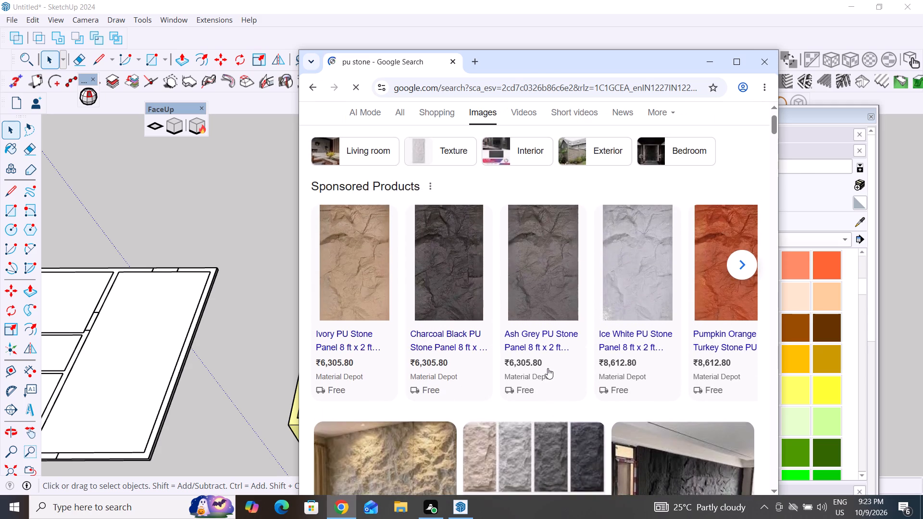
scroll(548, 368, "up", 2)
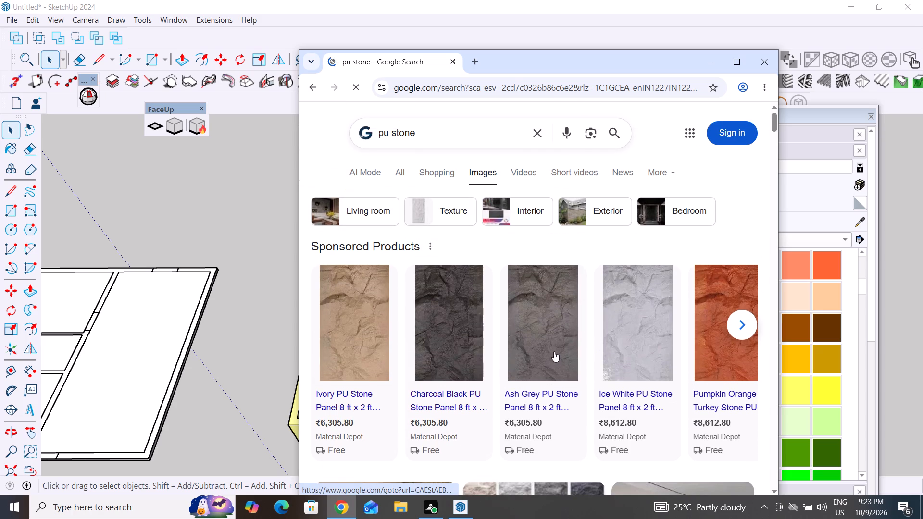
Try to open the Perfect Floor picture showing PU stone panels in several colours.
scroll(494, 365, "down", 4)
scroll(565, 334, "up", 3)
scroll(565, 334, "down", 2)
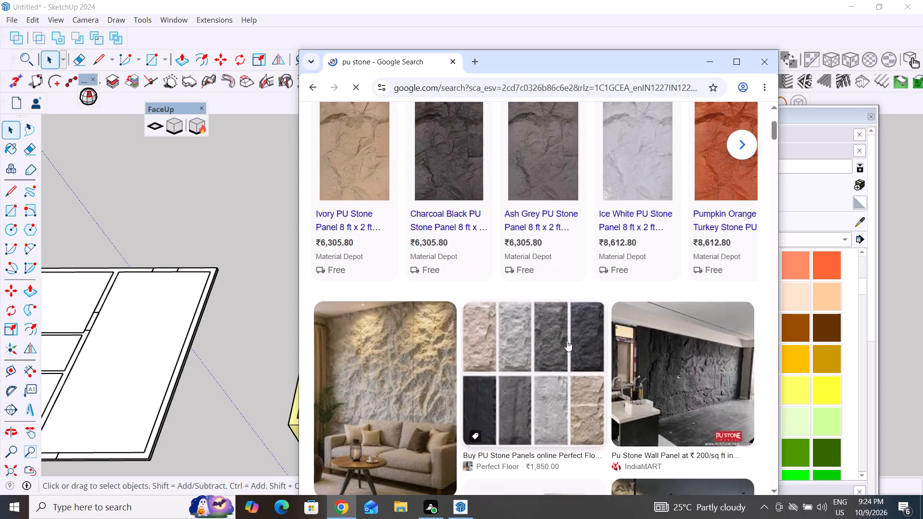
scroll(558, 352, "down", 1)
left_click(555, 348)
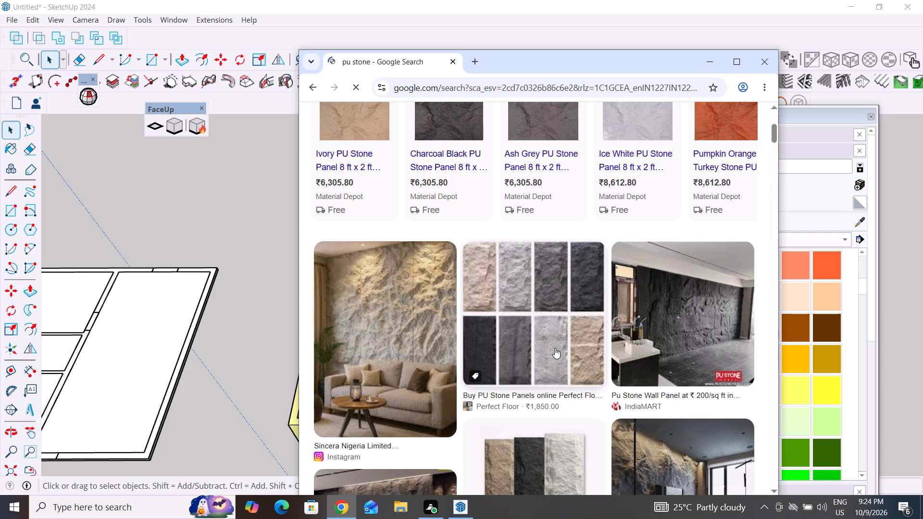
Open the sponsored Material Depot result for the white PN 06398 PU Stone Panel 4 ft x 2 ft.
scroll(555, 348, "down", 1)
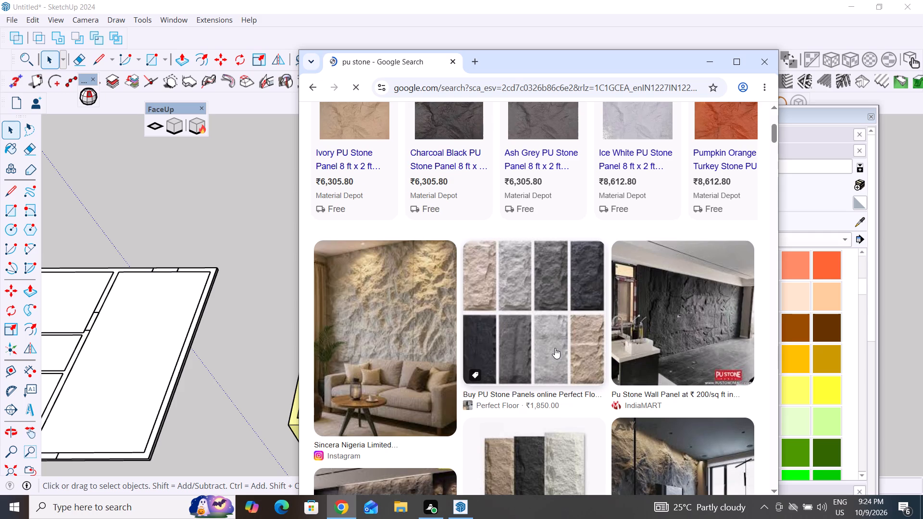
scroll(555, 348, "down", 8)
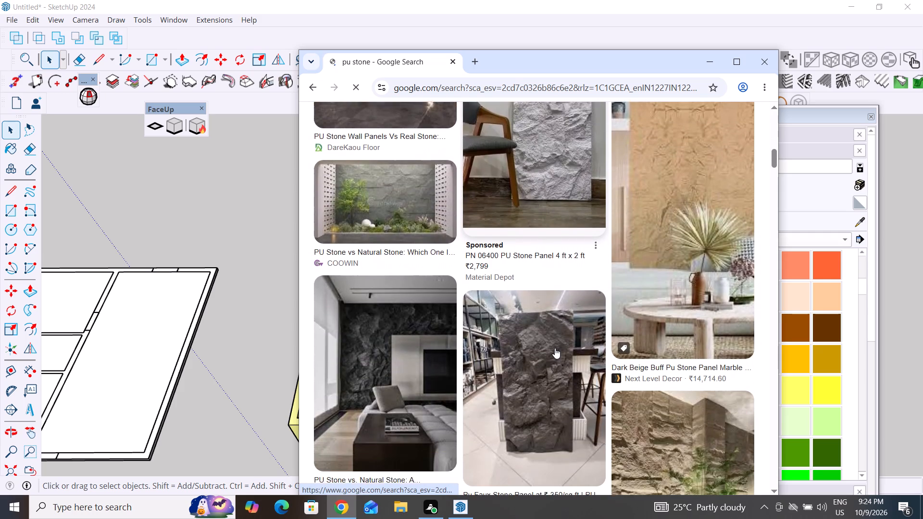
scroll(555, 348, "down", 8)
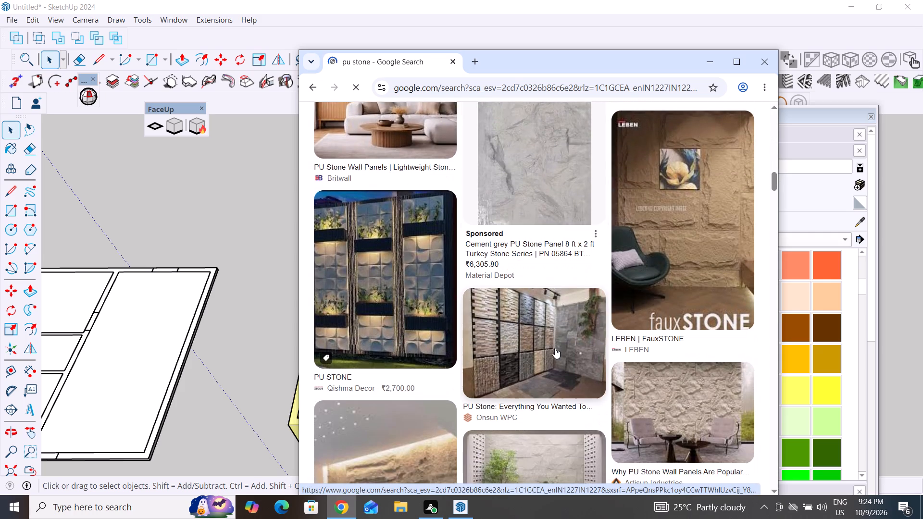
scroll(555, 348, "down", 17)
scroll(555, 348, "up", 4)
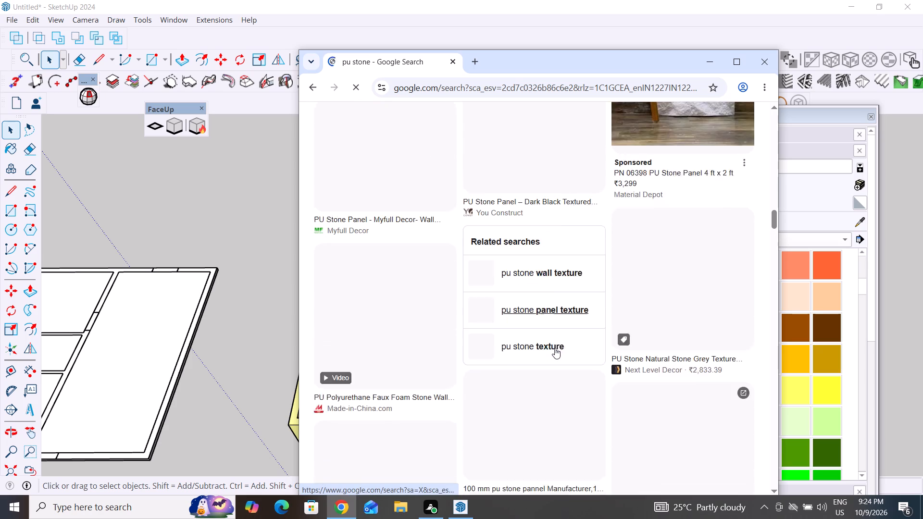
scroll(555, 348, "up", 5)
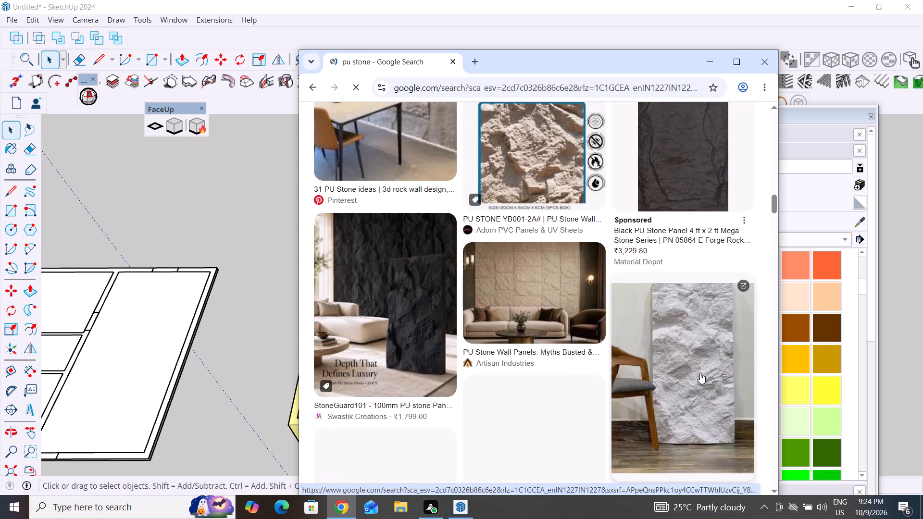
left_click(700, 373)
Look back through the PU stone image results up to the sponsored products and try to show more of them.
scroll(562, 400, "up", 4)
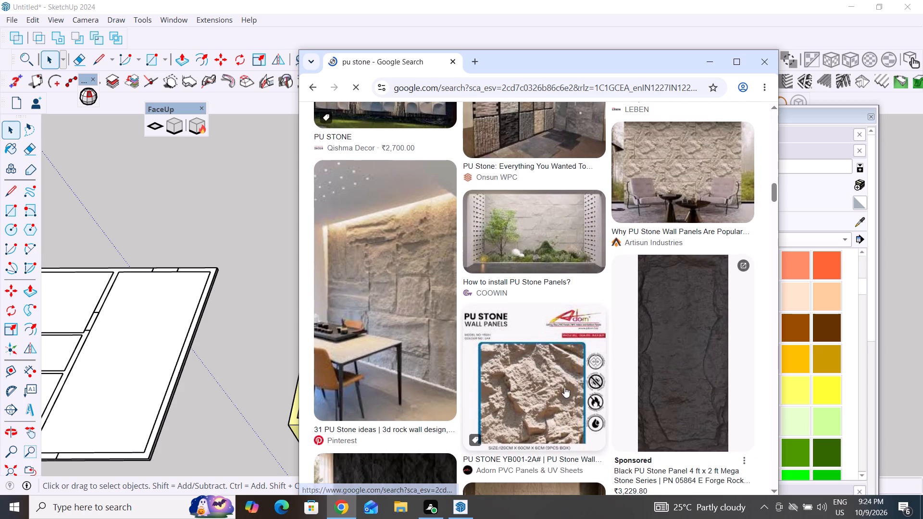
scroll(564, 387, "up", 6)
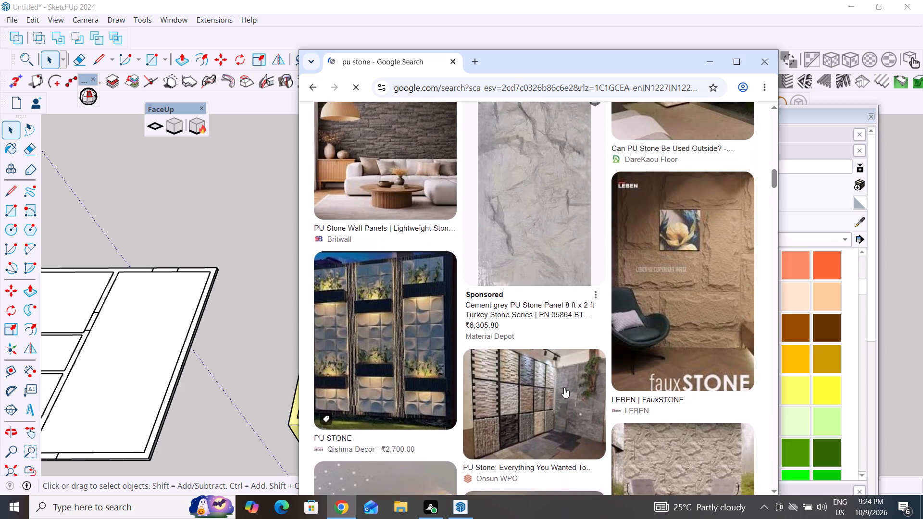
scroll(564, 387, "up", 6)
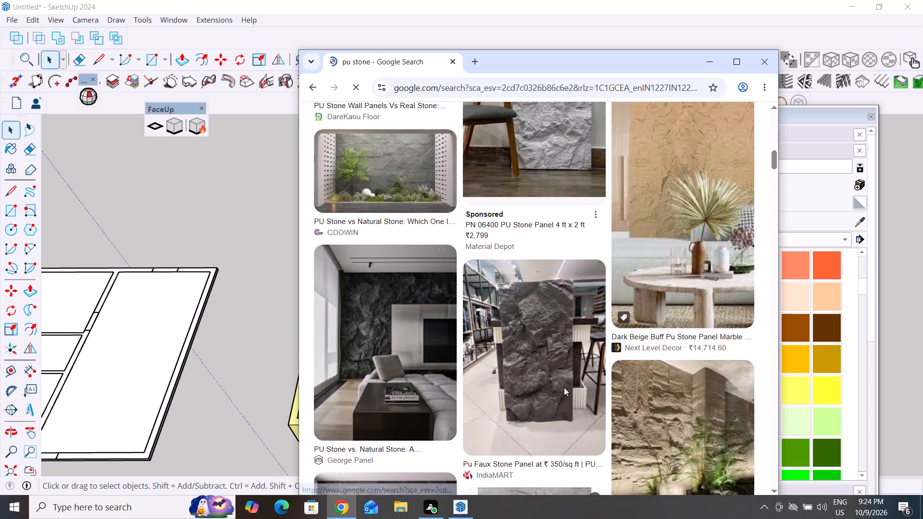
scroll(564, 387, "up", 5)
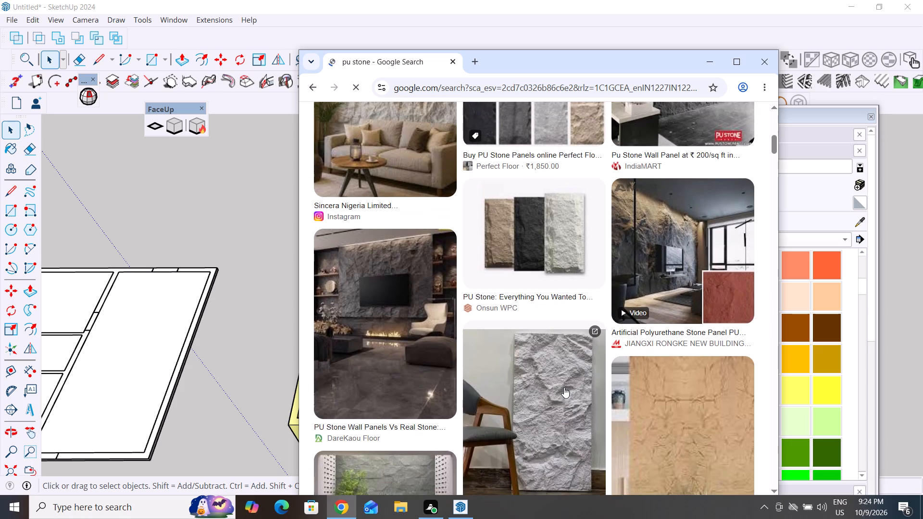
scroll(564, 387, "up", 7)
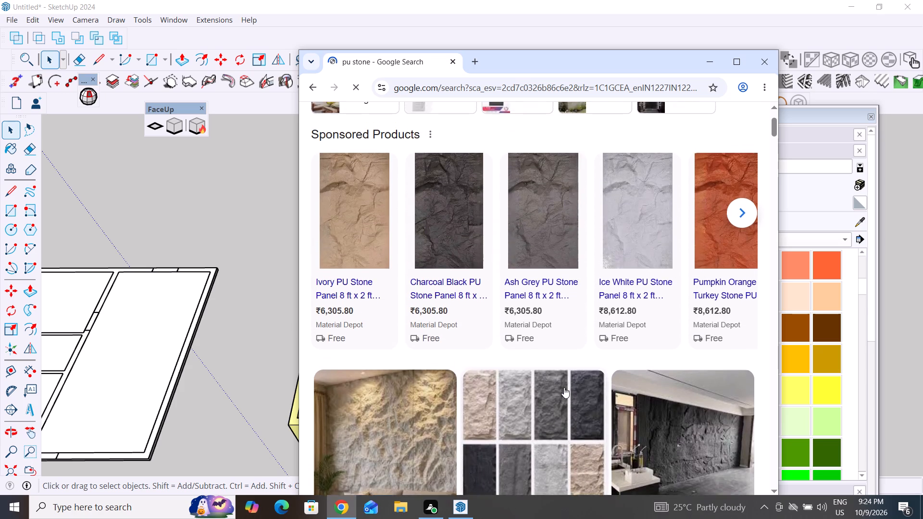
scroll(564, 387, "up", 1)
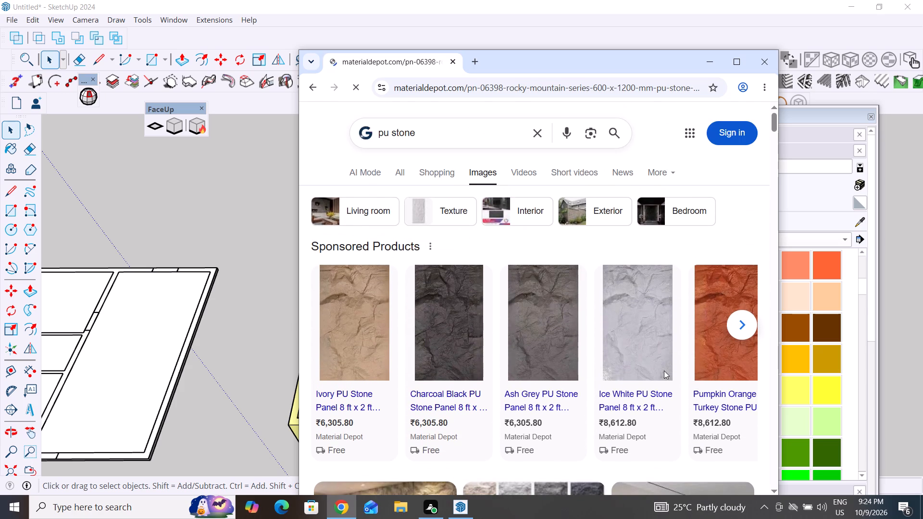
left_click(740, 323)
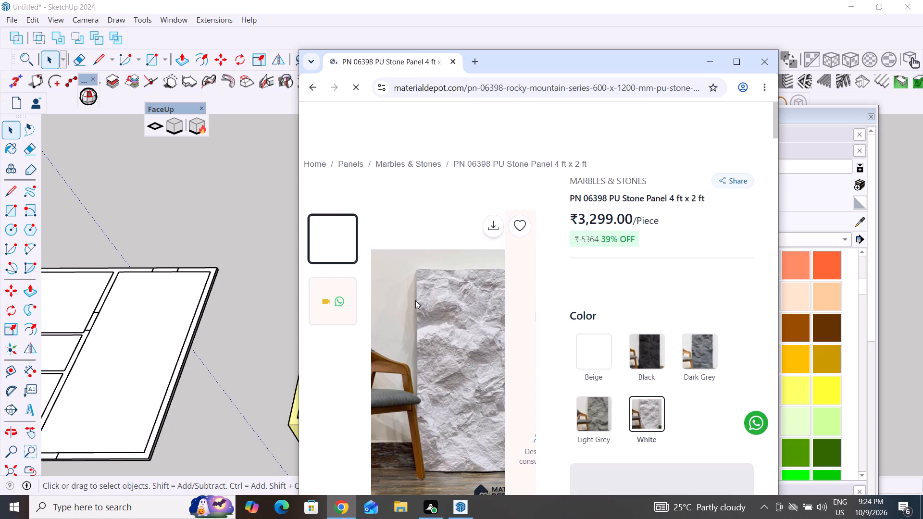
Examine the product page of the white PN 06398 PU Stone Panel for a usable picture.
scroll(670, 381, "down", 5)
scroll(406, 435, "down", 4)
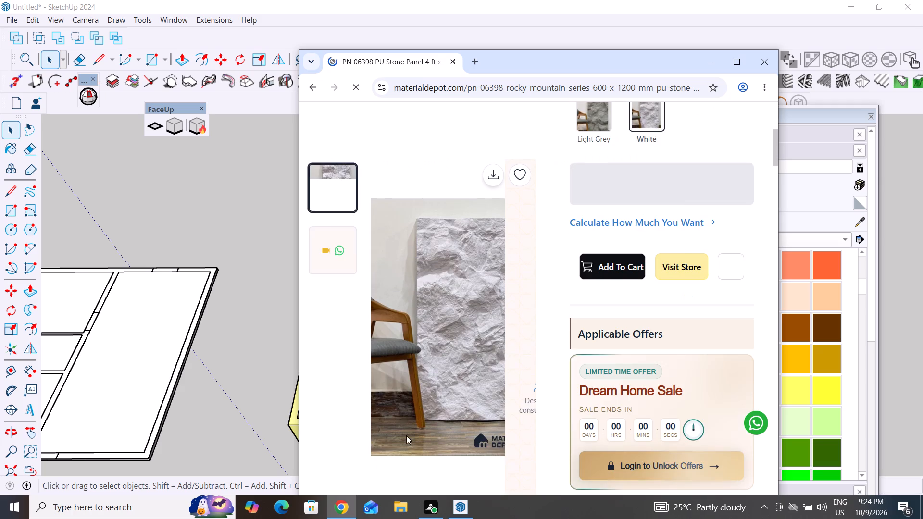
scroll(452, 413, "down", 10)
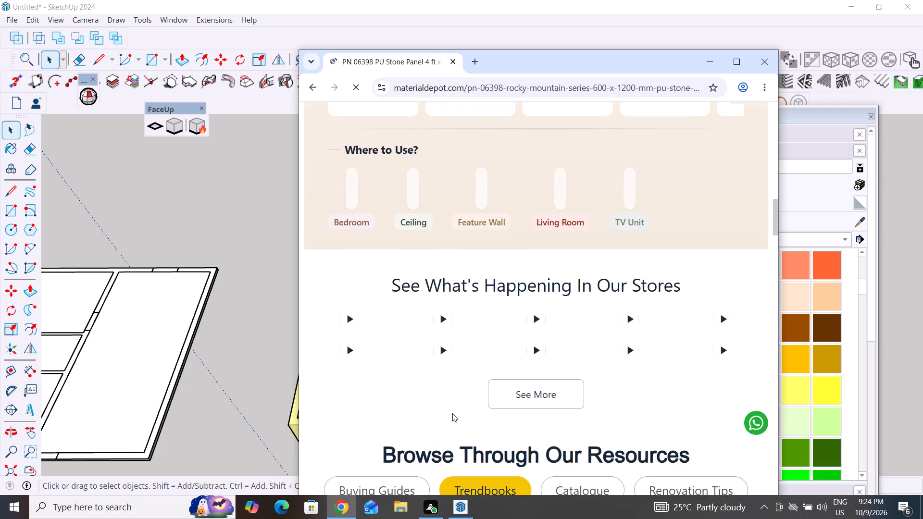
scroll(452, 413, "down", 2)
scroll(452, 413, "up", 4)
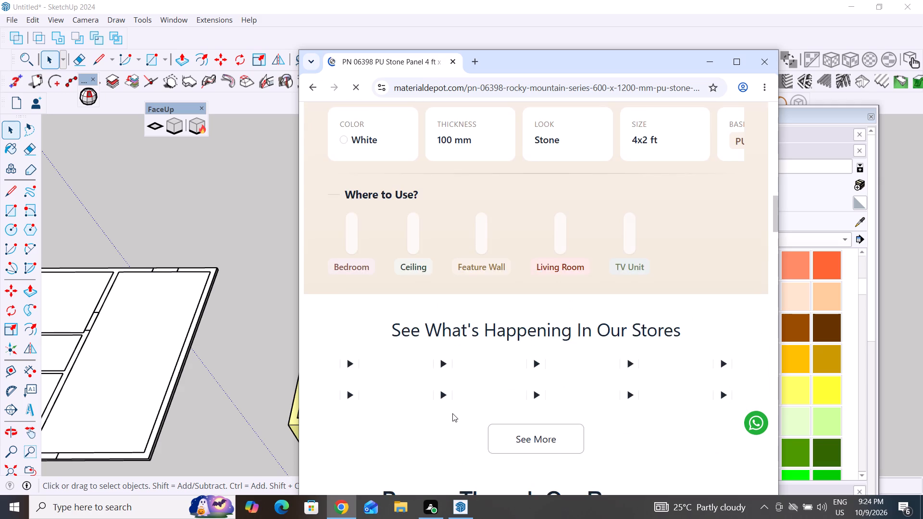
scroll(452, 413, "up", 7)
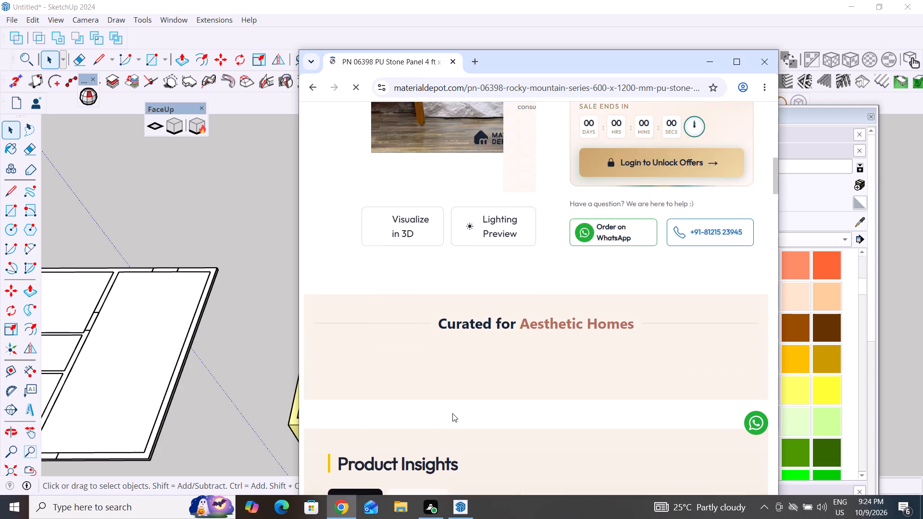
scroll(452, 413, "up", 2)
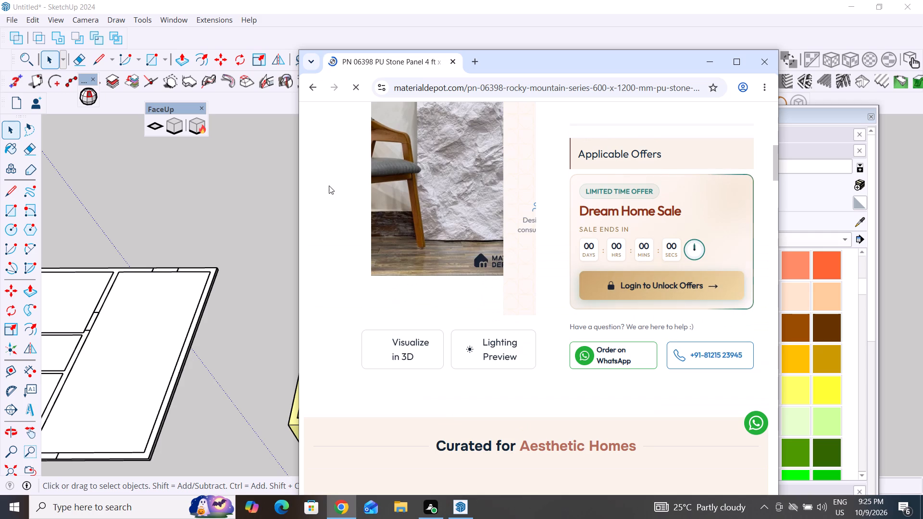
Go back to the PU stone image results and open the sponsored Material Depot result for PN 06400 PU Stone Panel 4 ft x 2 ft.
left_click(315, 88)
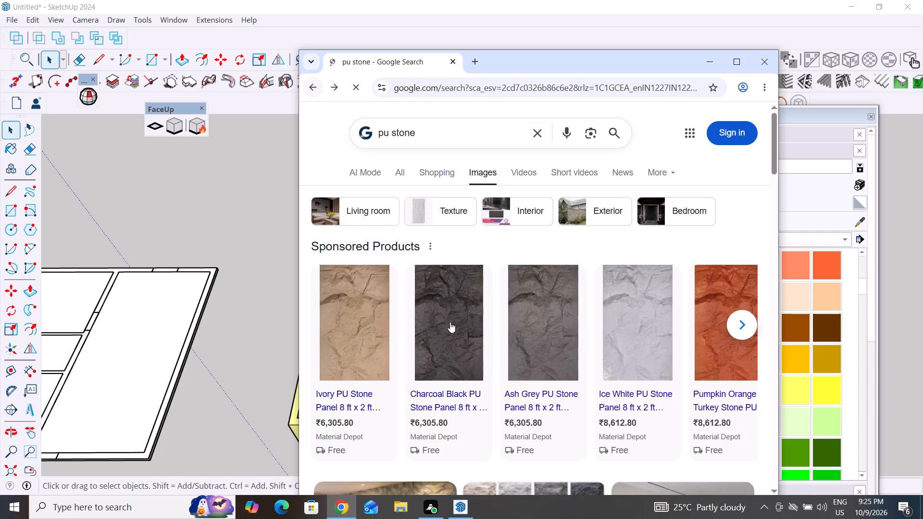
scroll(448, 325, "down", 9)
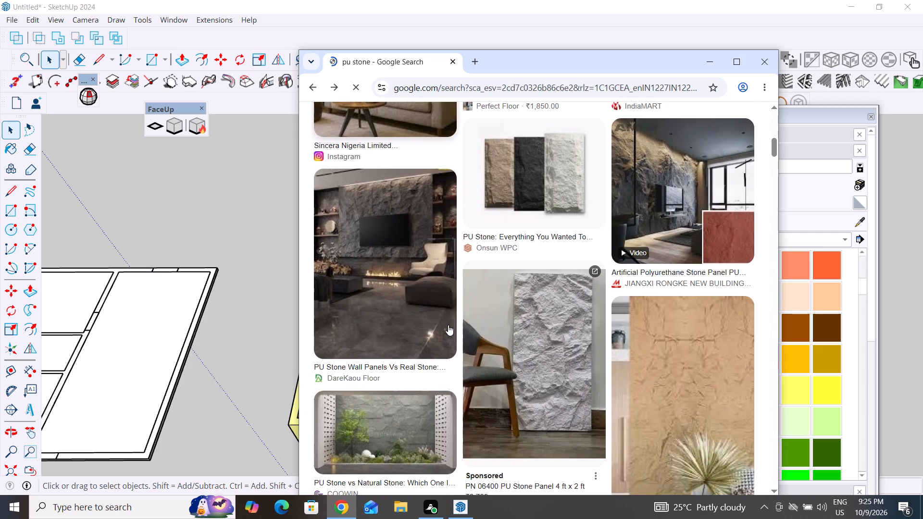
scroll(448, 325, "down", 2)
left_click(571, 249)
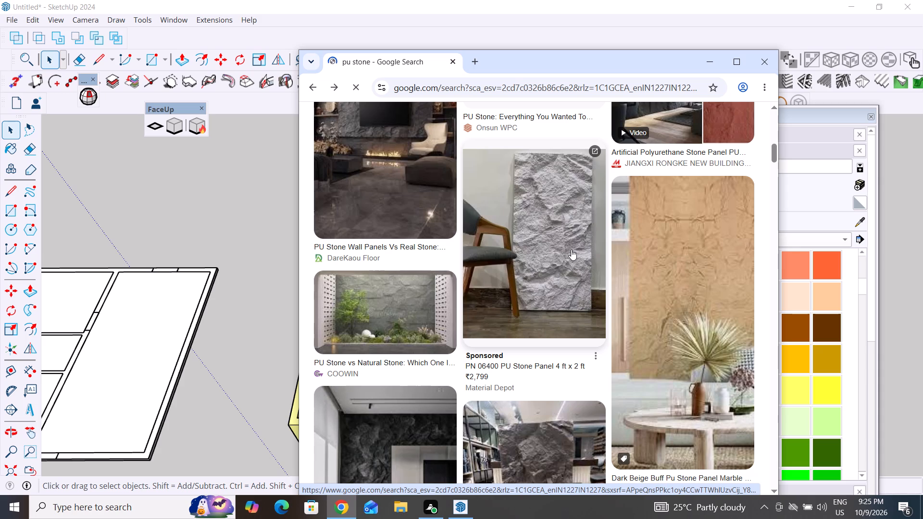
Look further through the PU stone image results for a close-up stone panel picture to save.
scroll(538, 349, "down", 5)
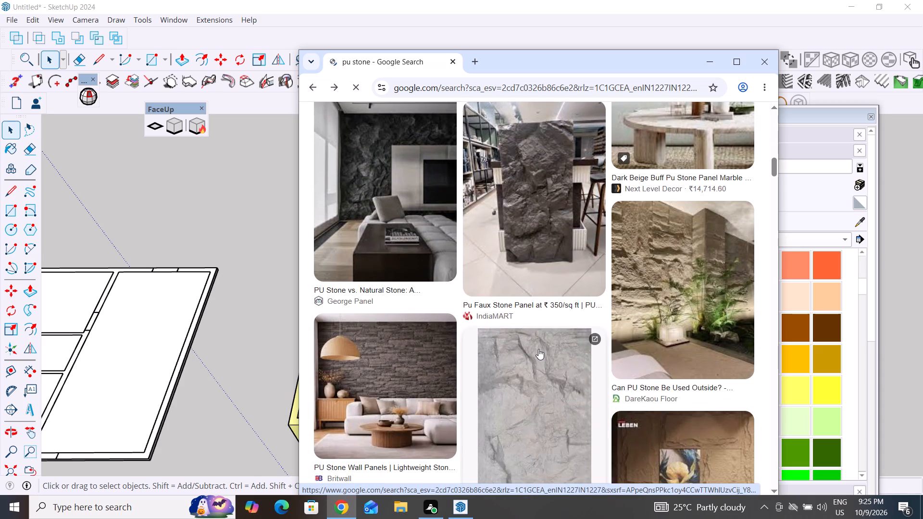
scroll(538, 349, "down", 7)
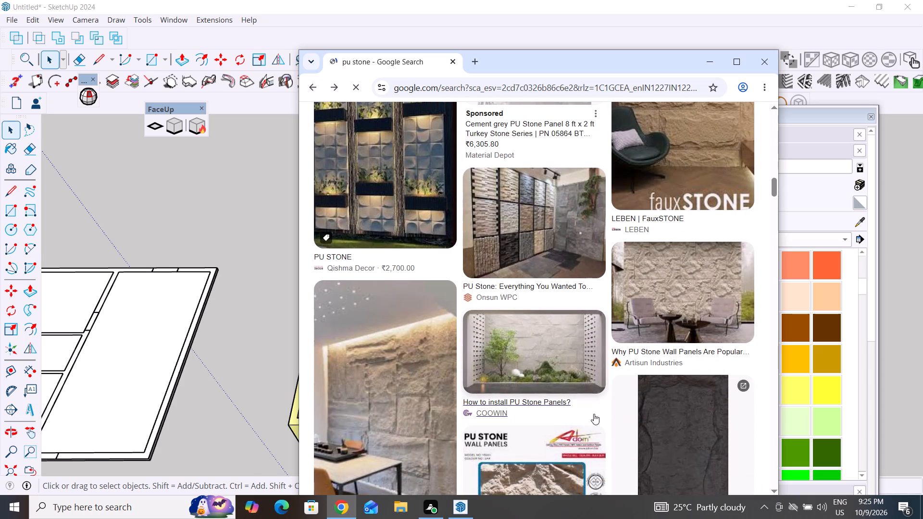
scroll(496, 422, "down", 10)
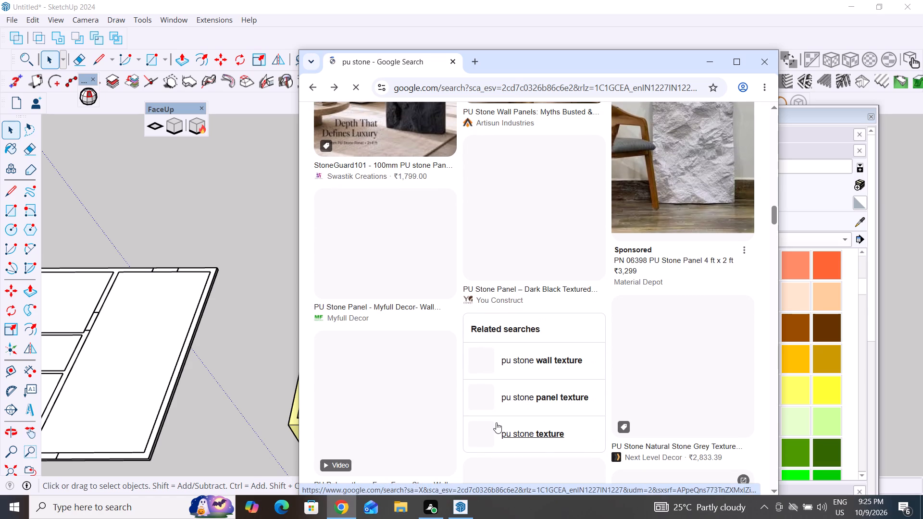
scroll(497, 392, "down", 4)
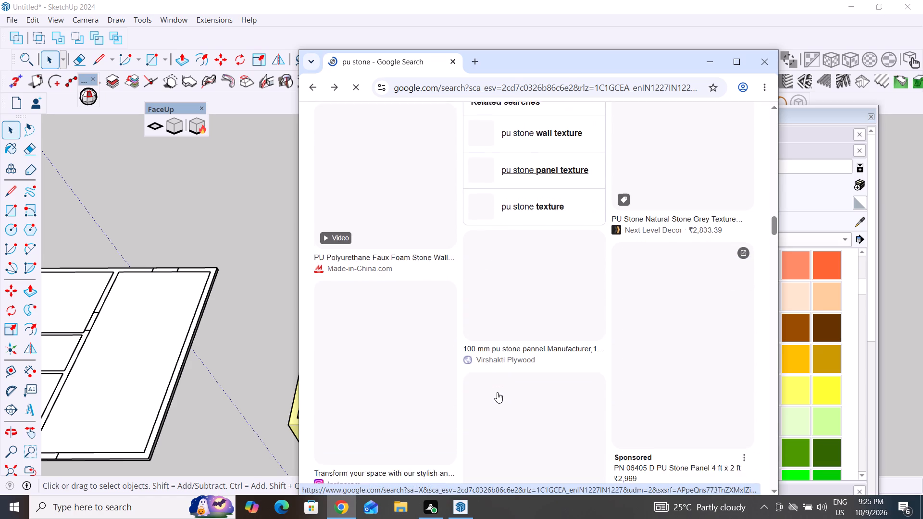
scroll(497, 392, "down", 4)
scroll(497, 392, "up", 4)
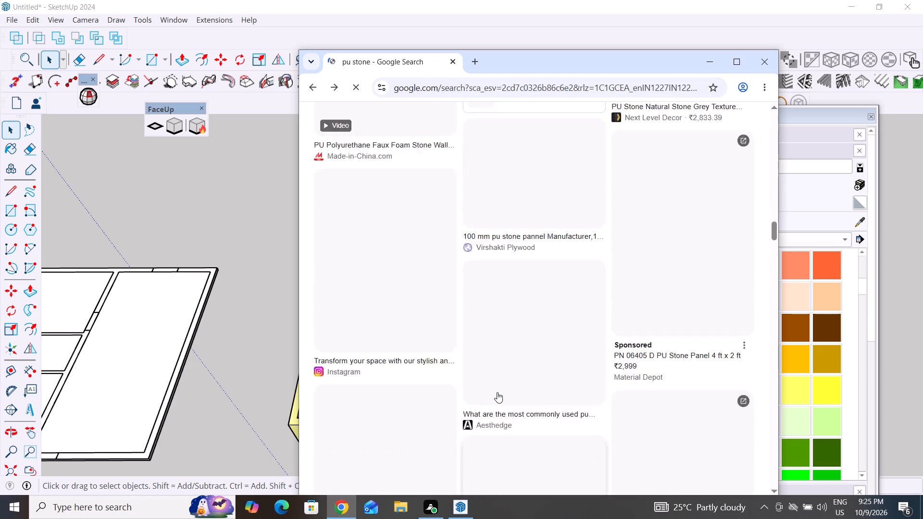
scroll(497, 392, "up", 8)
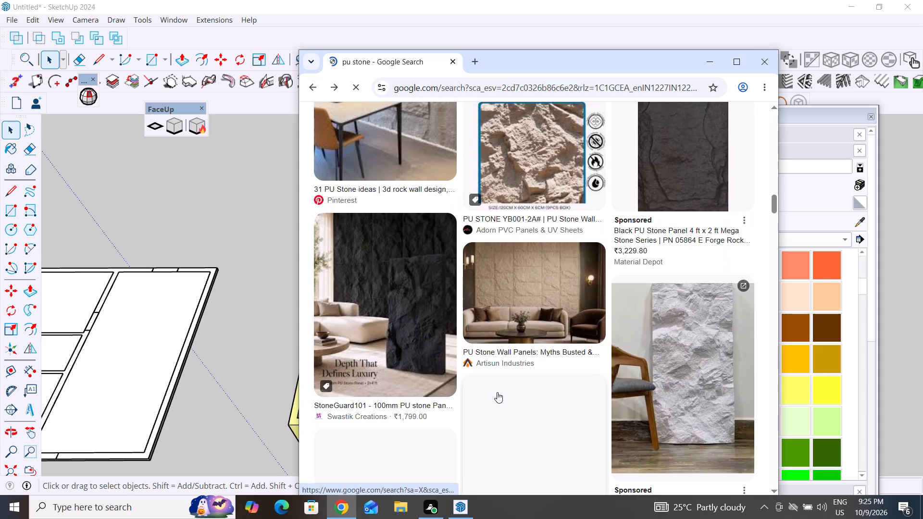
scroll(497, 392, "up", 3)
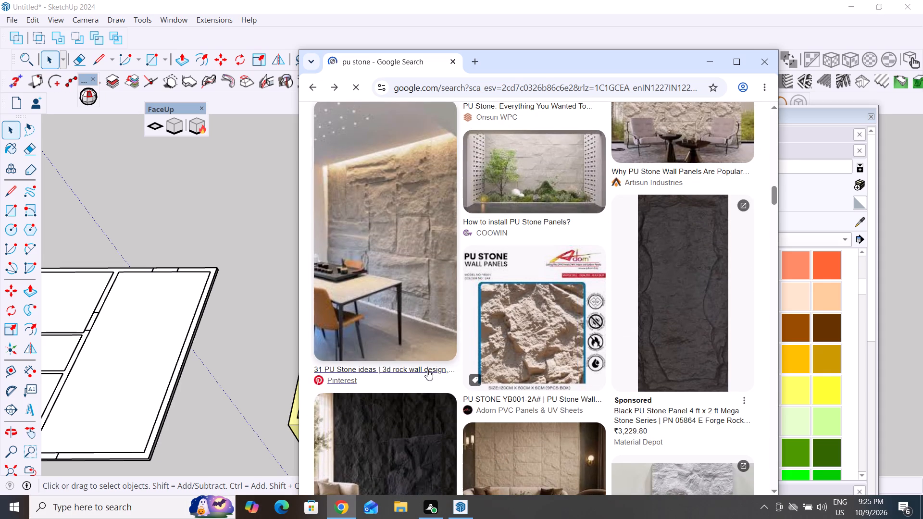
Save the Adorn PVC Panels PU STONE YB001-2A# picture as a JPEG named PU STONE in the SKETCH UP REFARENCDE folder.
right_click(503, 340)
left_click(578, 374)
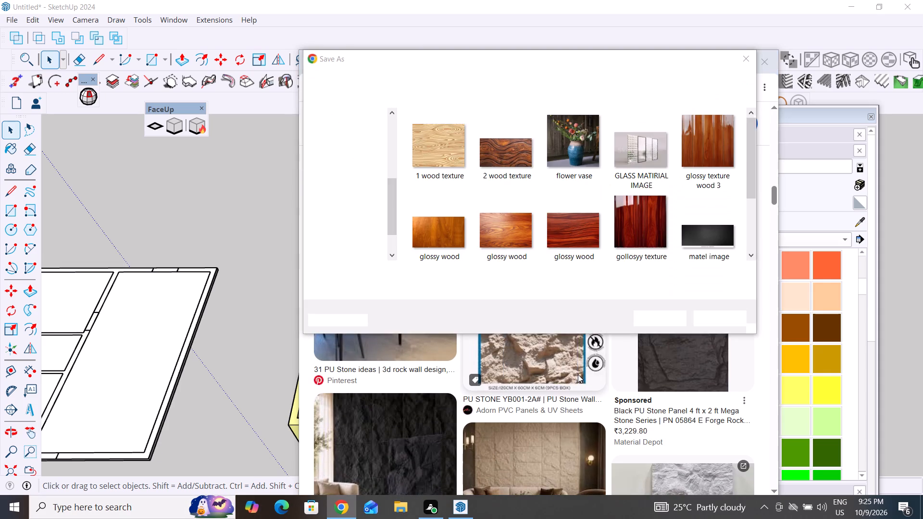
left_click(439, 277)
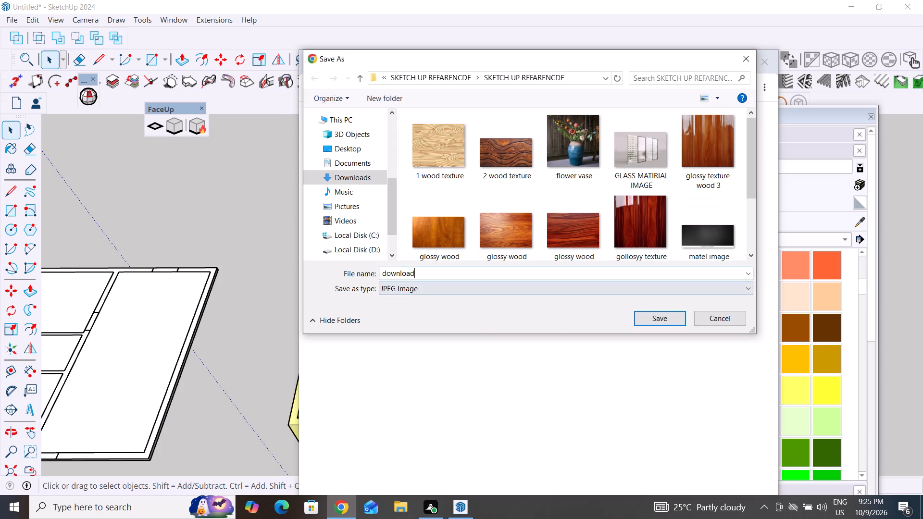
left_click_drag(440, 59, 536, 223)
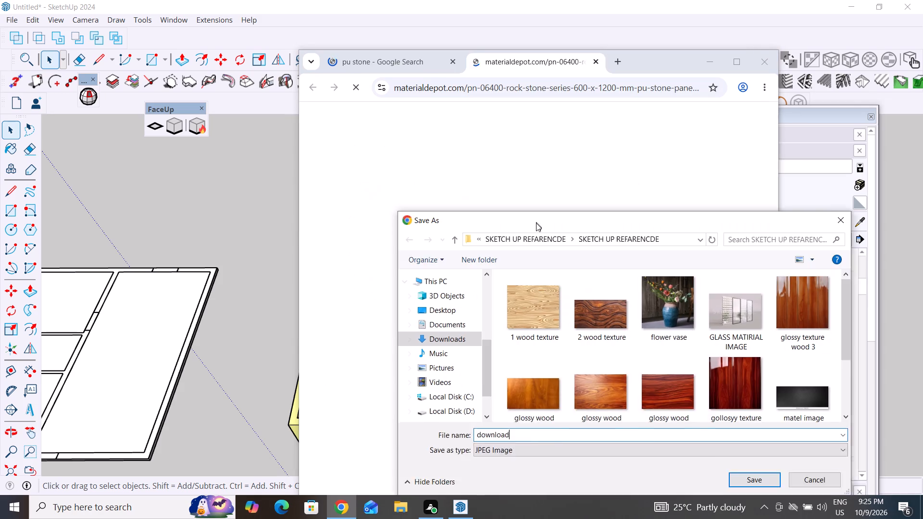
left_click_drag(536, 223, 535, 91)
key("BackSpace")
key("BackSpace")
key("BackSpace")
key("BackSpace")
key("BackSpace")
key("BackSpace")
key("BackSpace")
key("BackSpace")
key("BackSpace")
key("BackSpace")
key("BackSpace")
key("BackSpace")
key("BackSpace")
key("BackSpace")
key("BackSpace")
key("BackSpace")
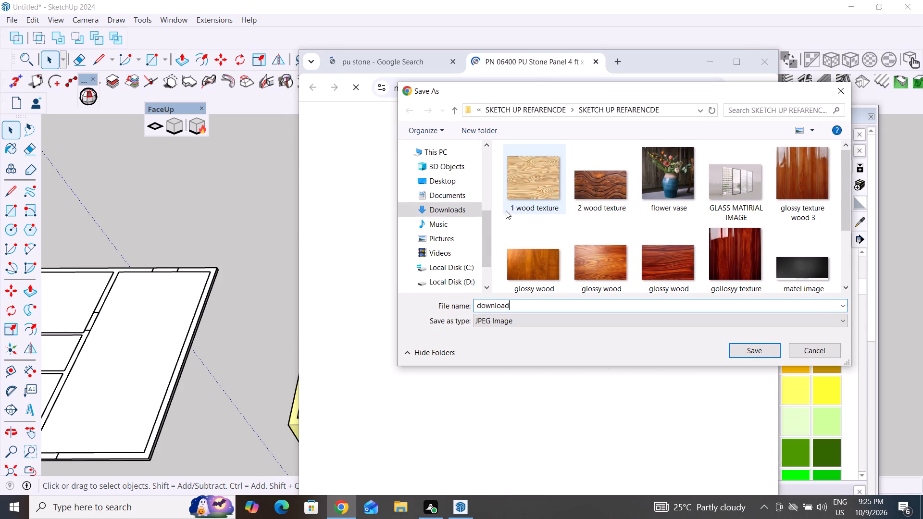
type("PU")
key("space")
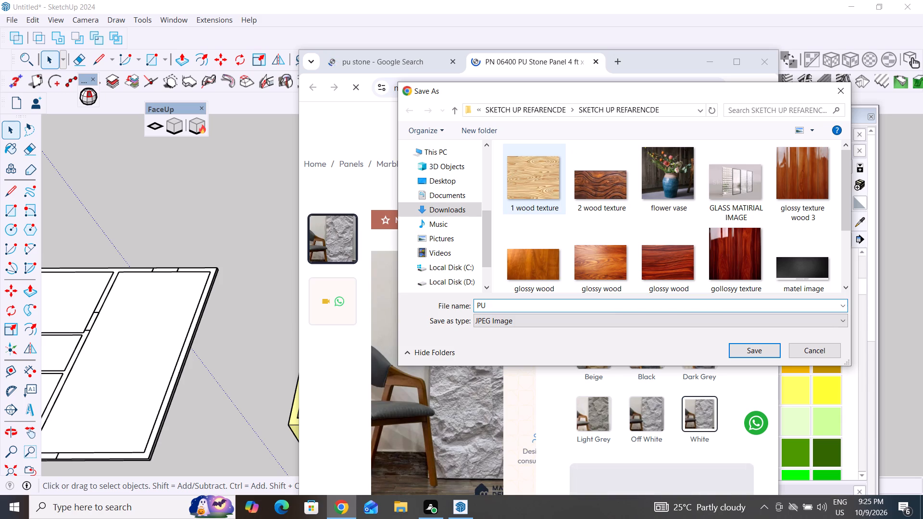
type("STONE")
left_click(764, 351)
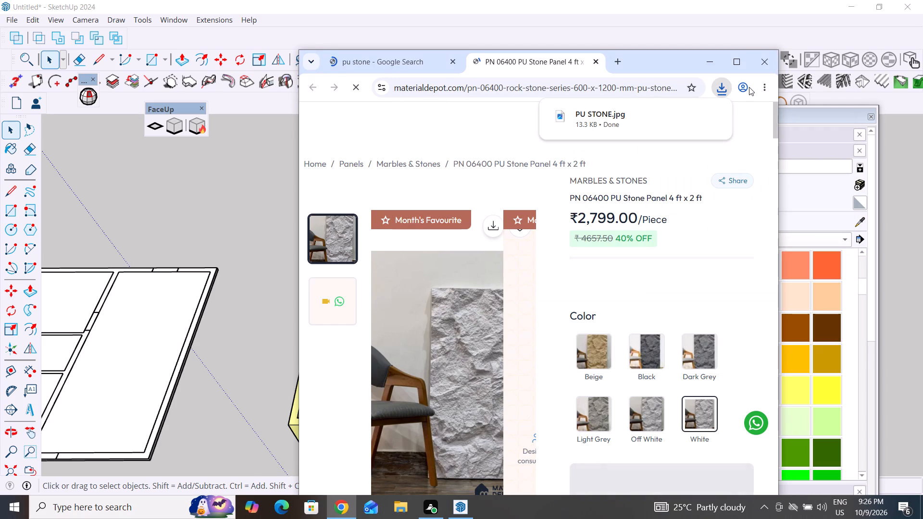
Switch back to SketchUp and select the inner face of the windowless wall alongside the bed in the bedroom, inside the house group.
left_click_drag(669, 66, 670, 68)
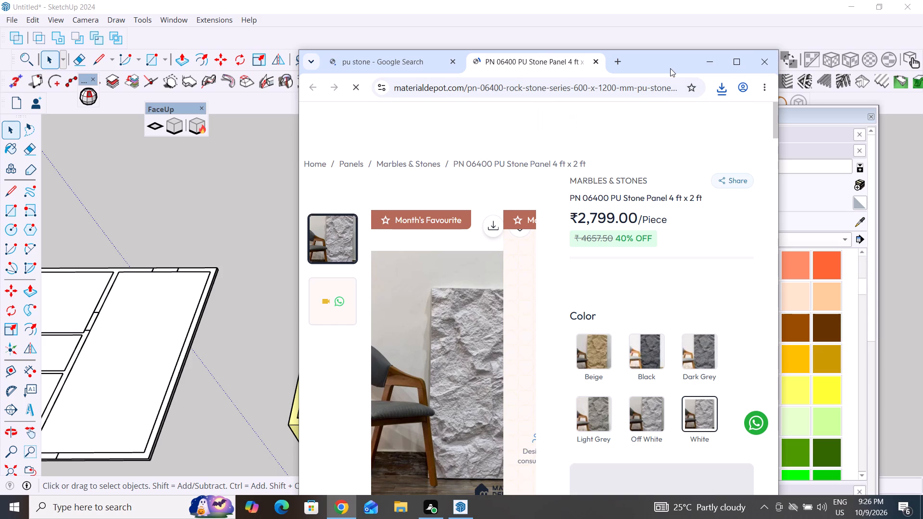
left_click_drag(670, 68, 698, 445)
scroll(513, 315, "down", 4)
middle_click_drag(577, 342, 421, 382)
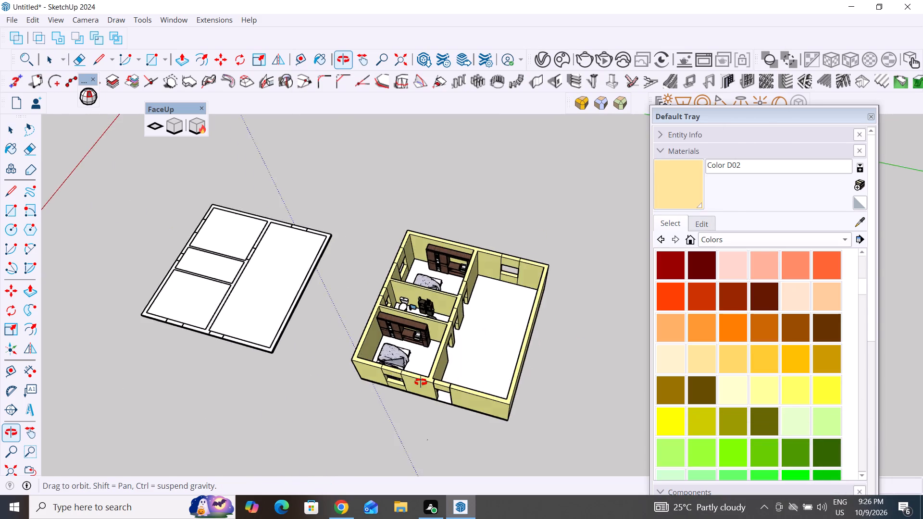
middle_click_drag(421, 382, 157, 324)
scroll(443, 225, "up", 2)
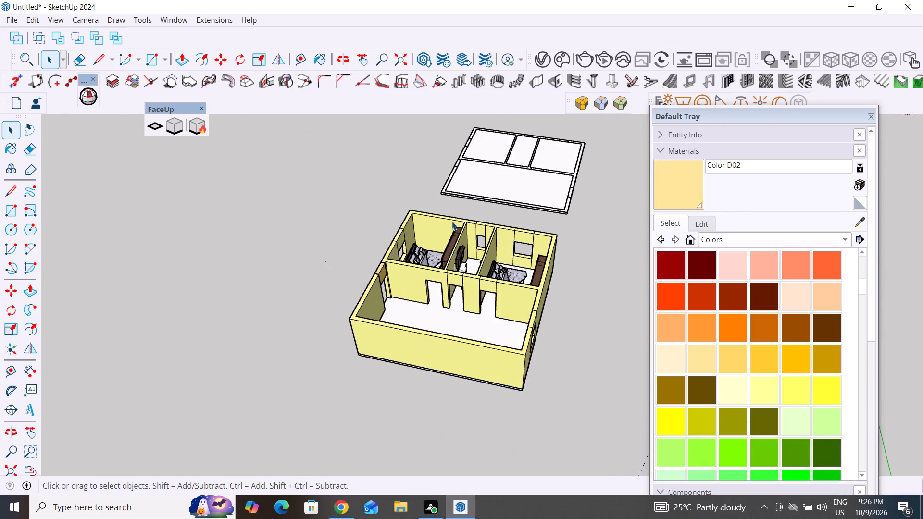
scroll(452, 222, "up", 5)
middle_click_drag(427, 239, 487, 228)
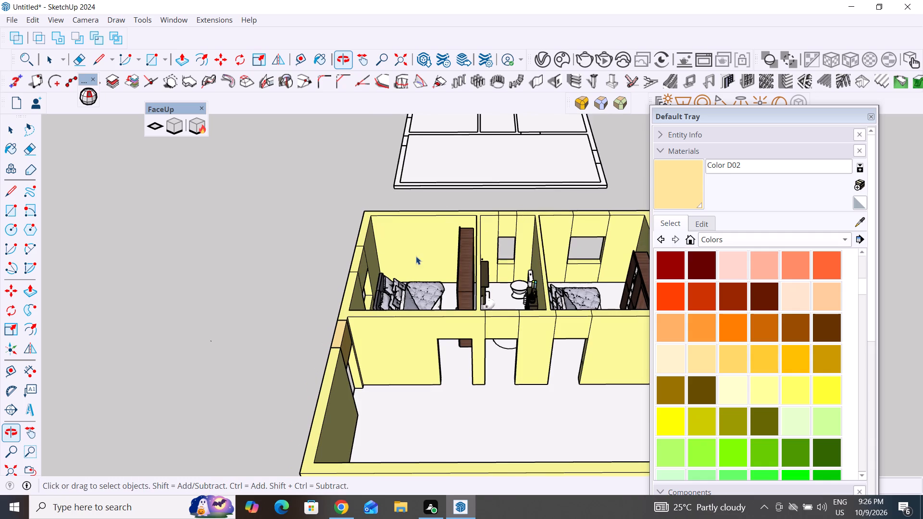
scroll(422, 247, "up", 4)
middle_click_drag(437, 253, 459, 267)
double_click(449, 248)
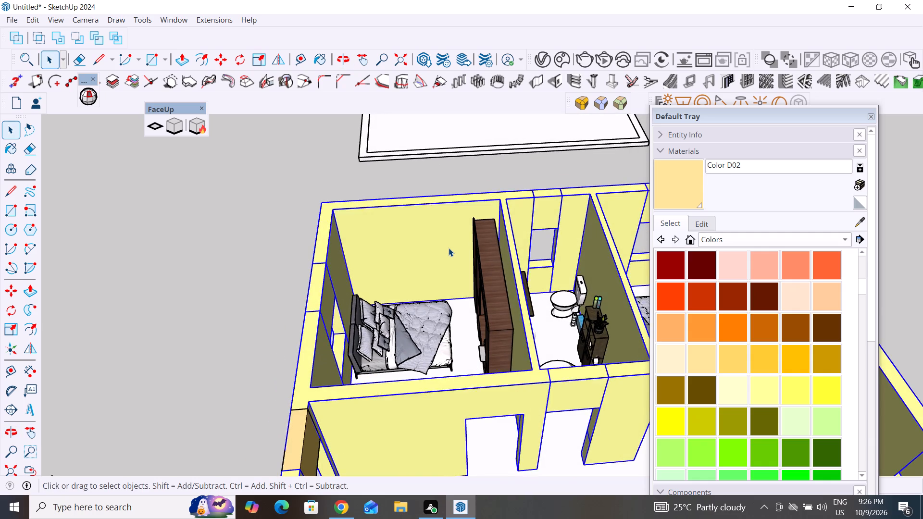
left_click(449, 248)
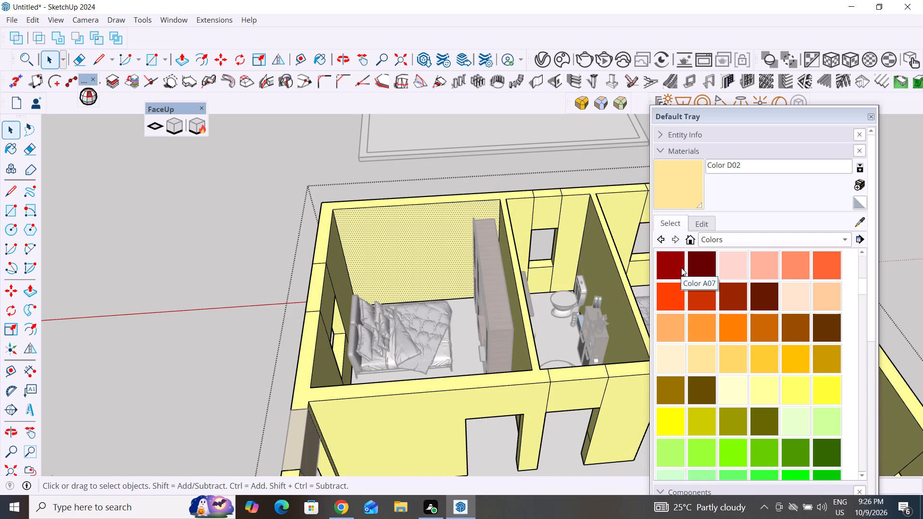
Check the In Model materials collection for the selected bedroom wall face.
left_click(692, 239)
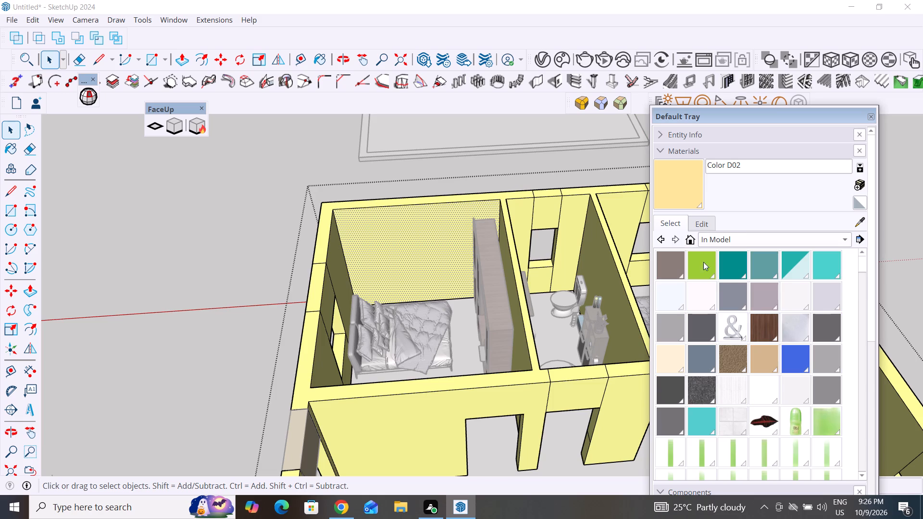
left_click(663, 238)
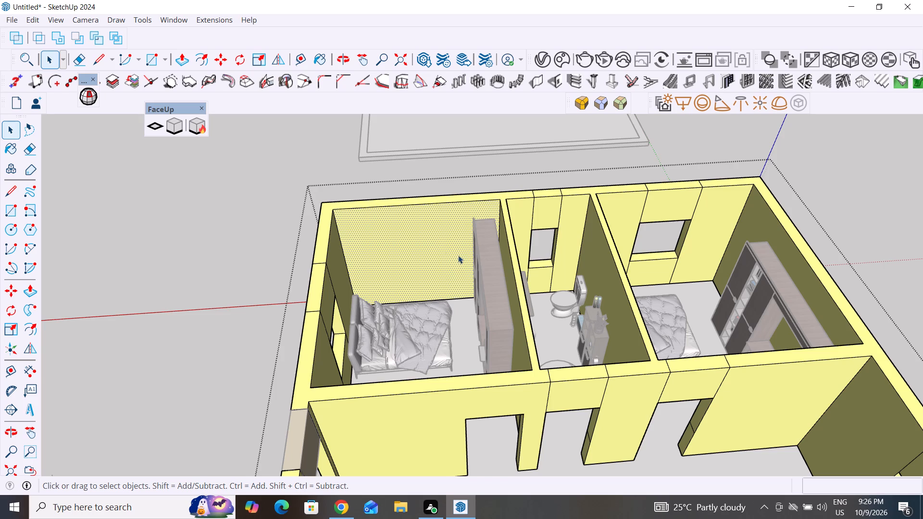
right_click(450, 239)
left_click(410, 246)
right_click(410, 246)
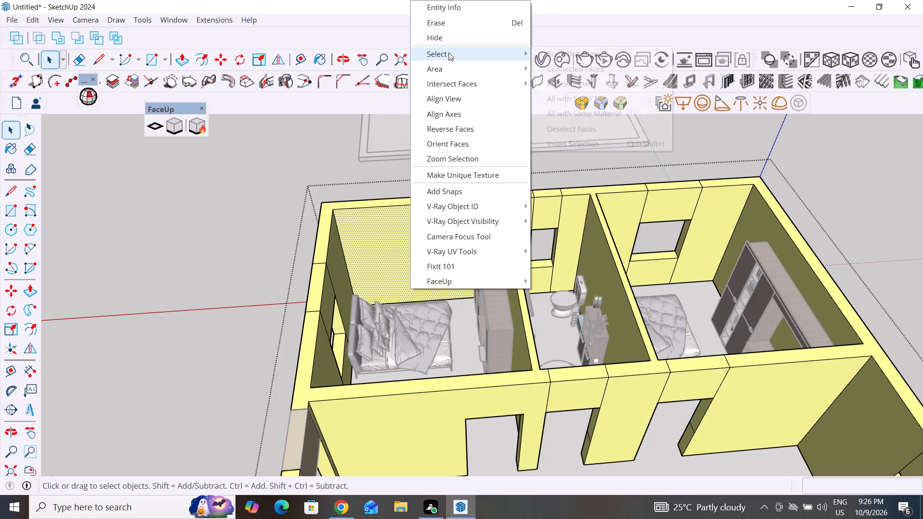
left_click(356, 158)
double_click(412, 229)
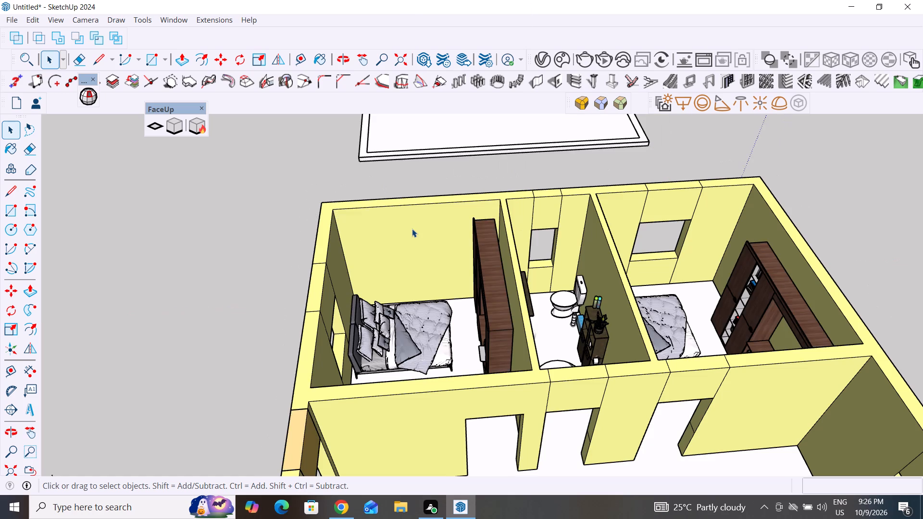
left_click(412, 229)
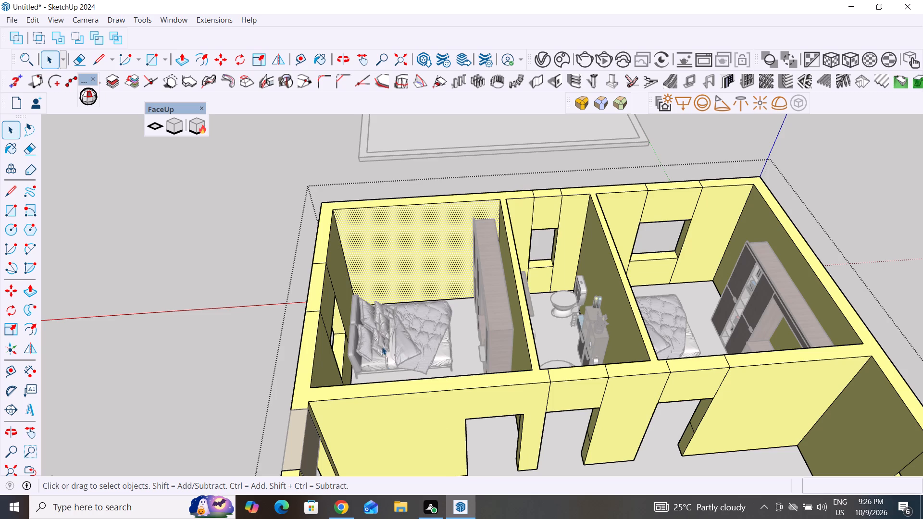
Bring the Default Tray with the Materials settings back into view.
scroll(413, 334, "down", 3)
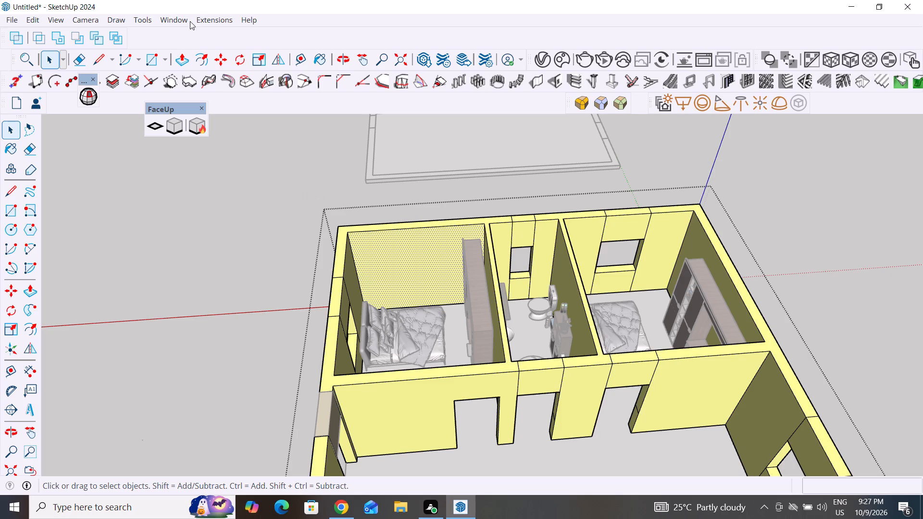
left_click(170, 21)
left_click(200, 37)
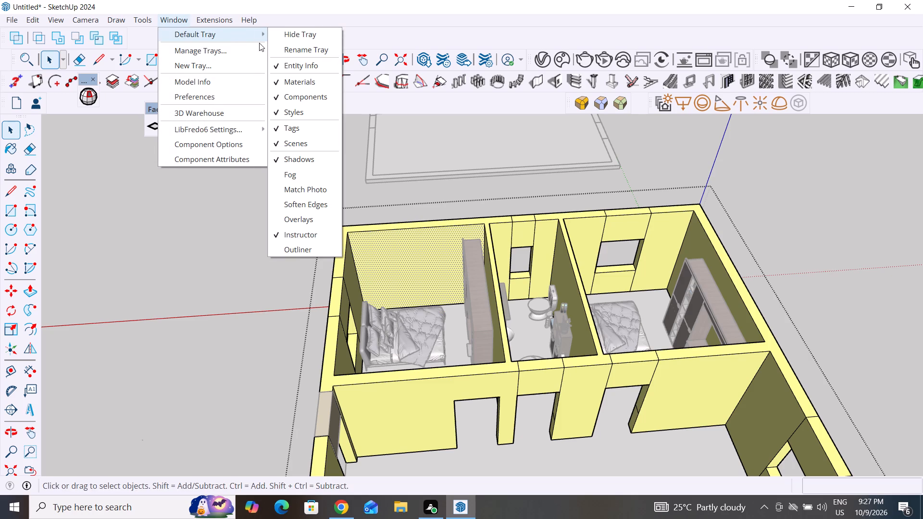
left_click(229, 38)
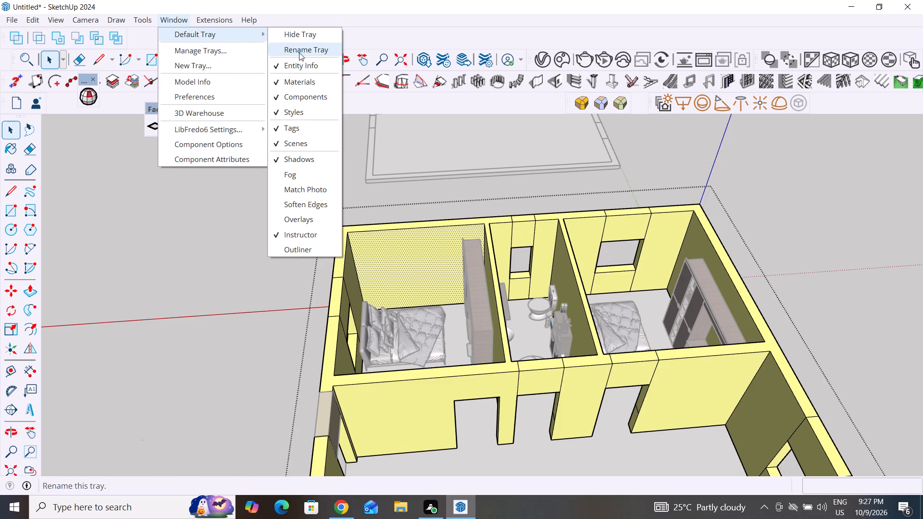
left_click(563, 188)
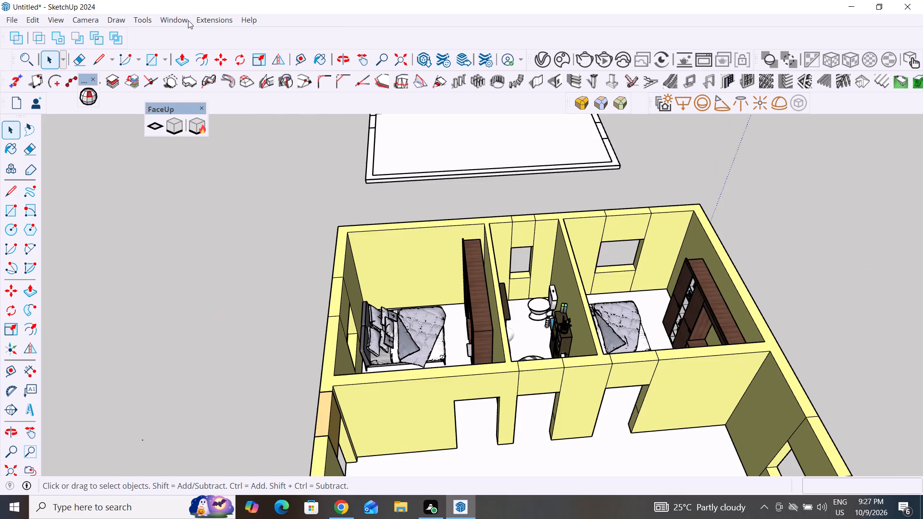
left_click(177, 25)
left_click(195, 36)
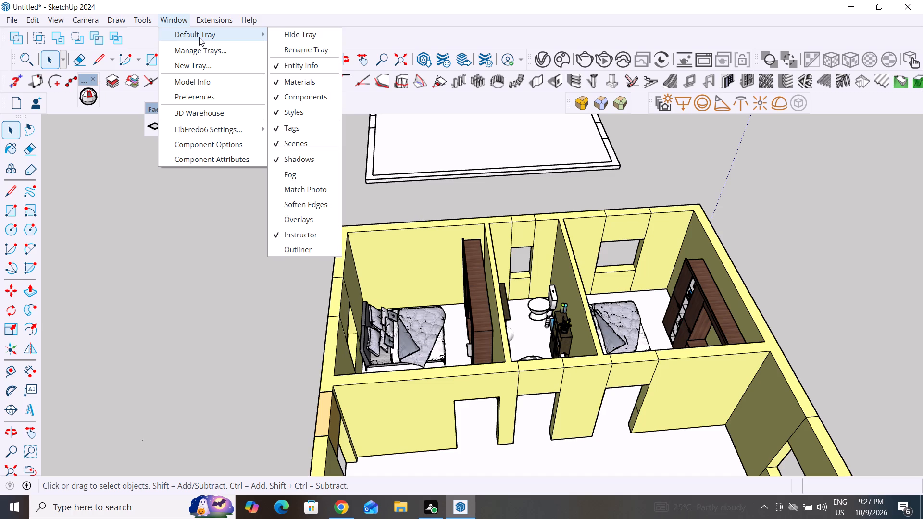
left_click(323, 33)
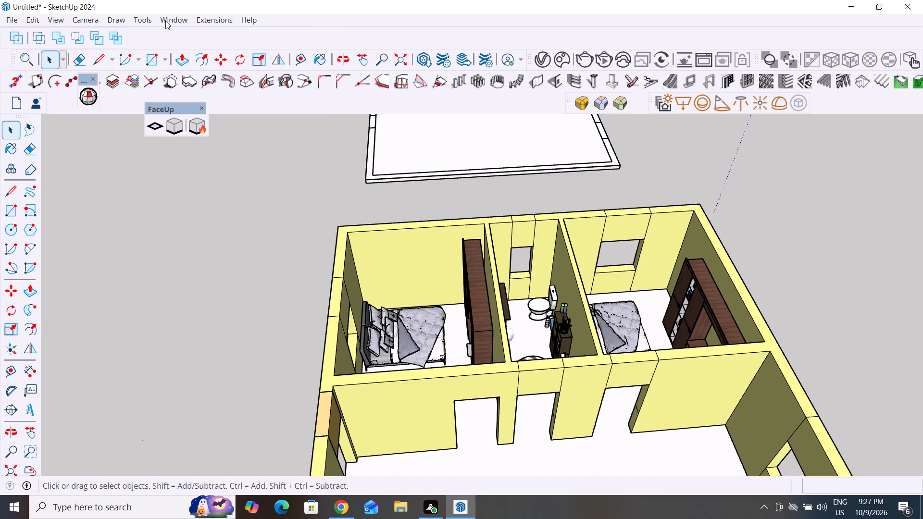
left_click(178, 21)
left_click(198, 34)
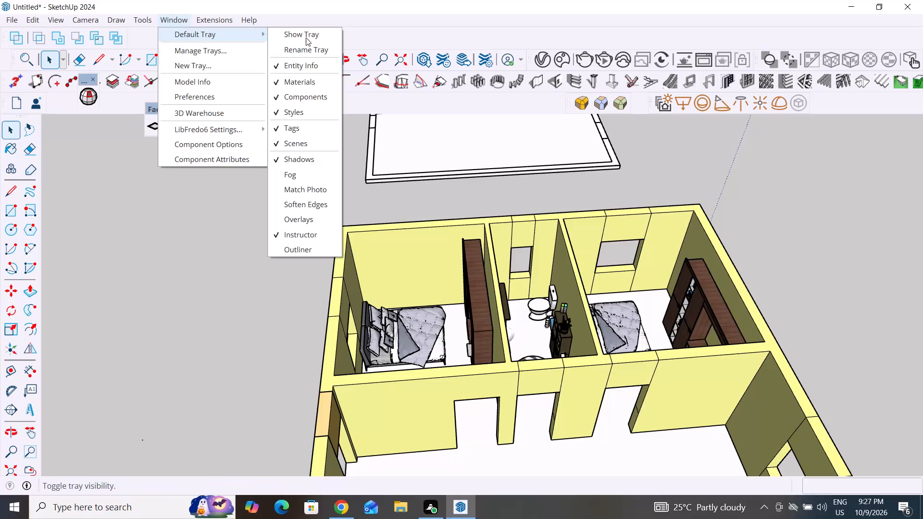
left_click(308, 37)
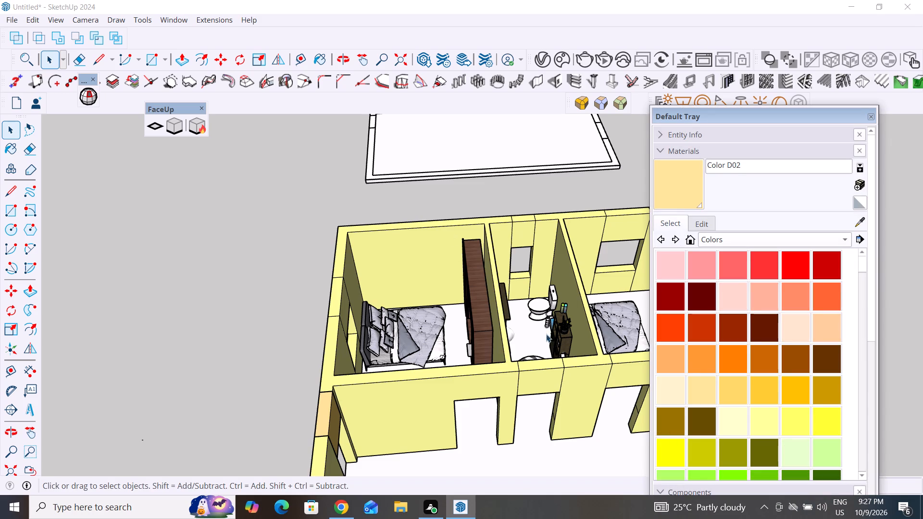
Open the house group for editing again and select the inner face of the windowless bedroom wall beside the bed.
left_click(395, 254)
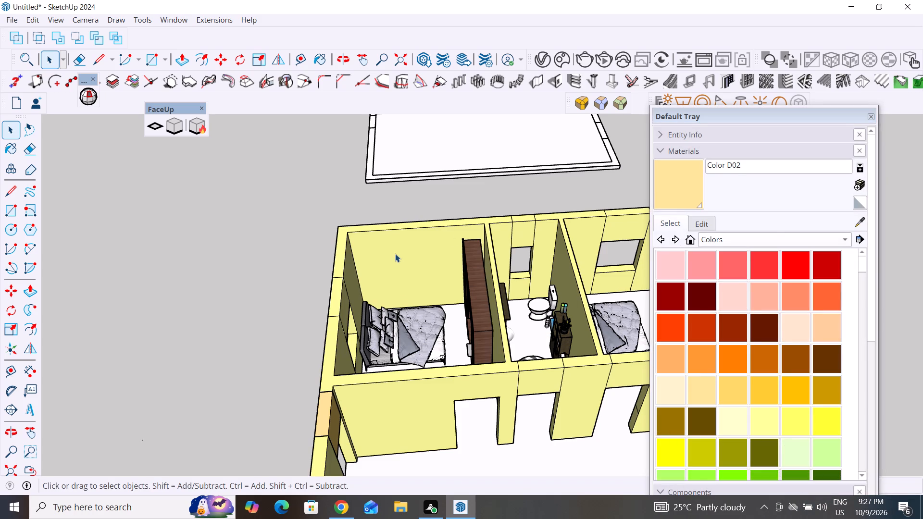
left_click(432, 242)
double_click(432, 242)
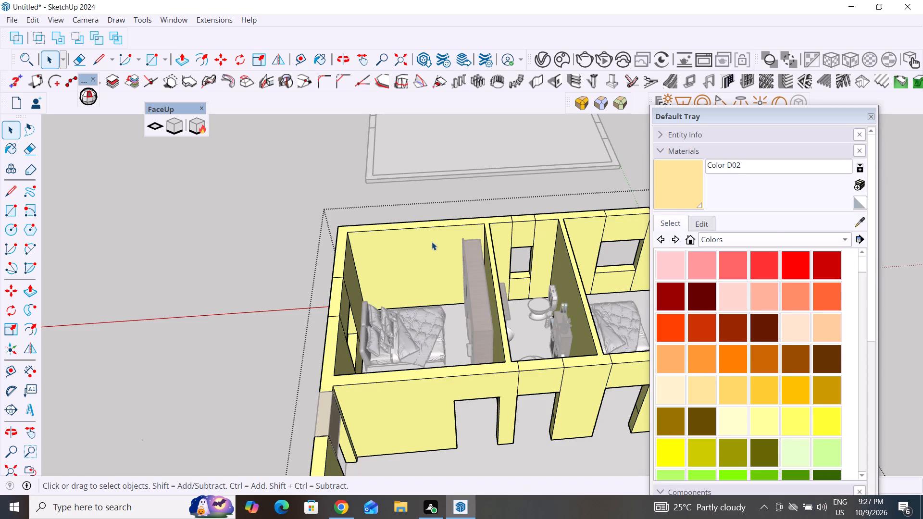
left_click(432, 242)
Move the Default Tray higher and look through the In Model swatches and the Materials library folders for the bedroom wall.
left_click(693, 239)
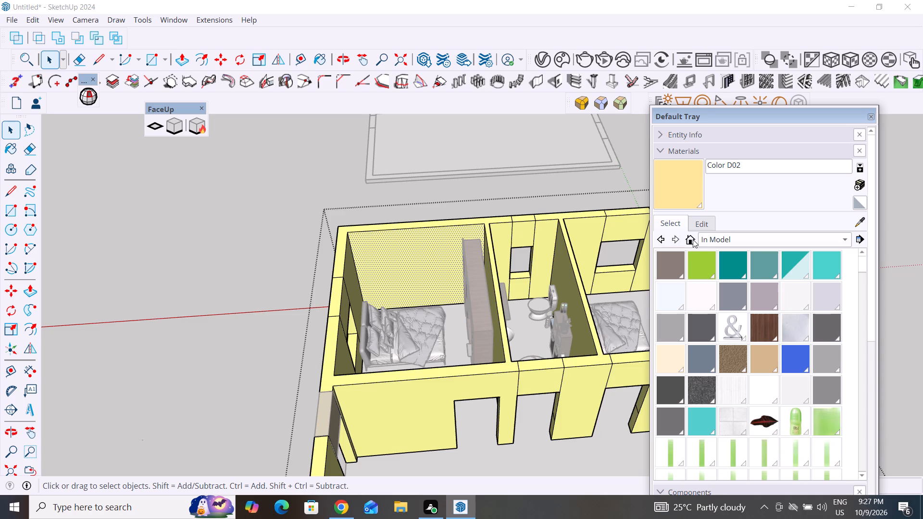
left_click_drag(761, 113, 767, 32)
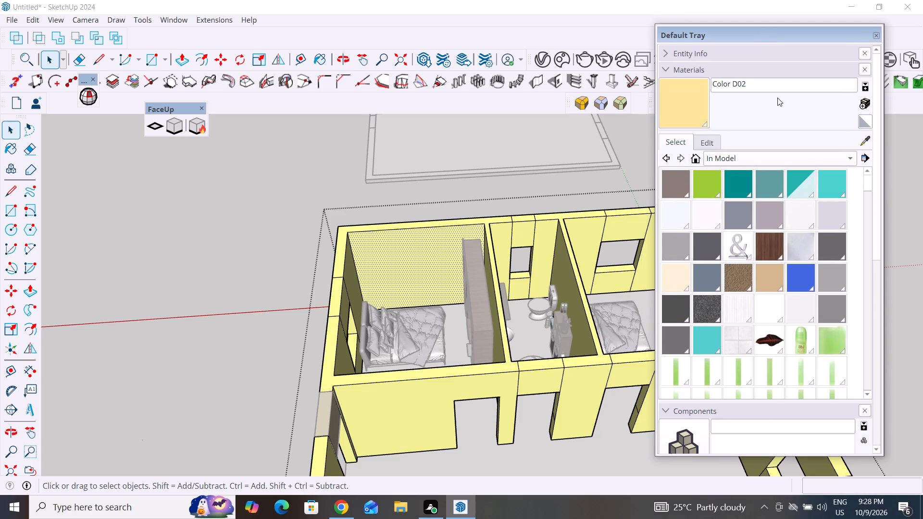
left_click(694, 157)
left_click(850, 158)
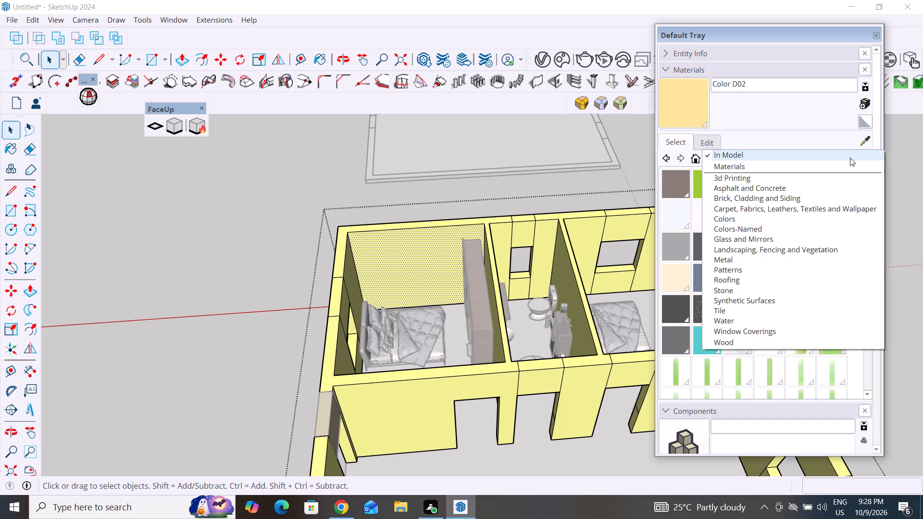
left_click(796, 169)
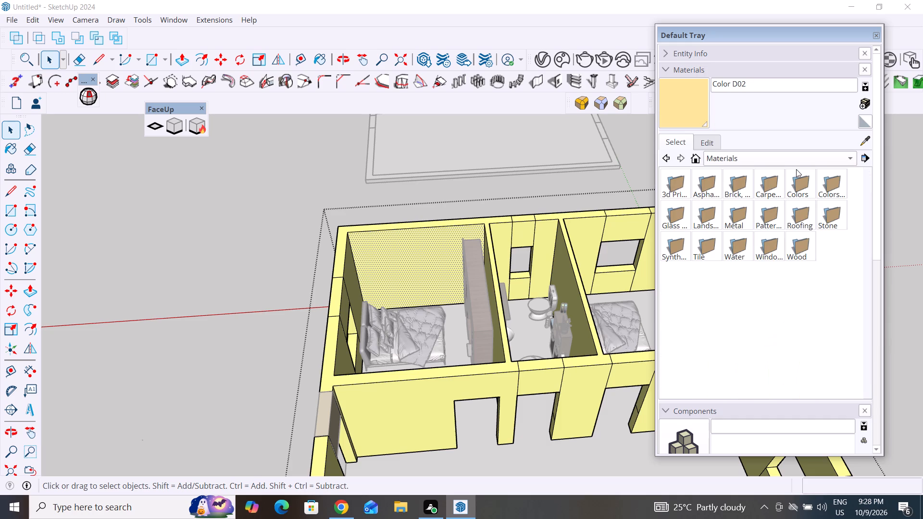
left_click(691, 162)
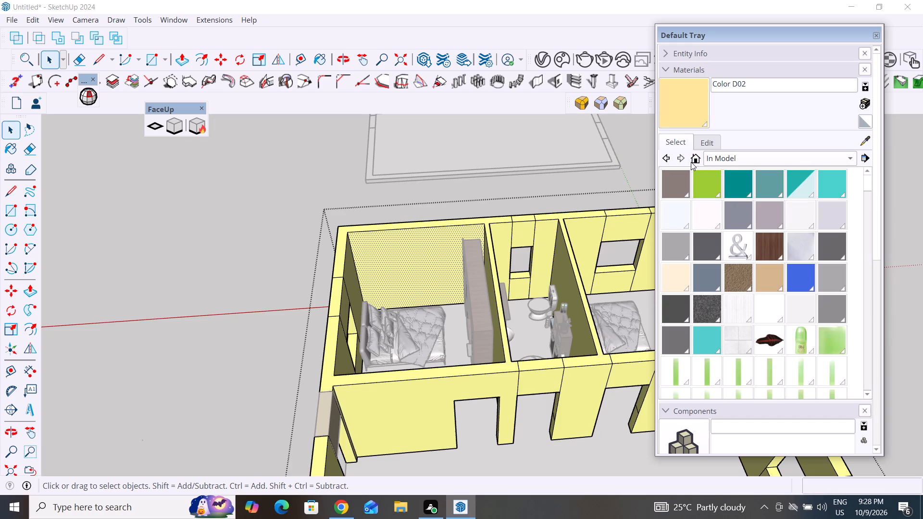
scroll(712, 346, "down", 6)
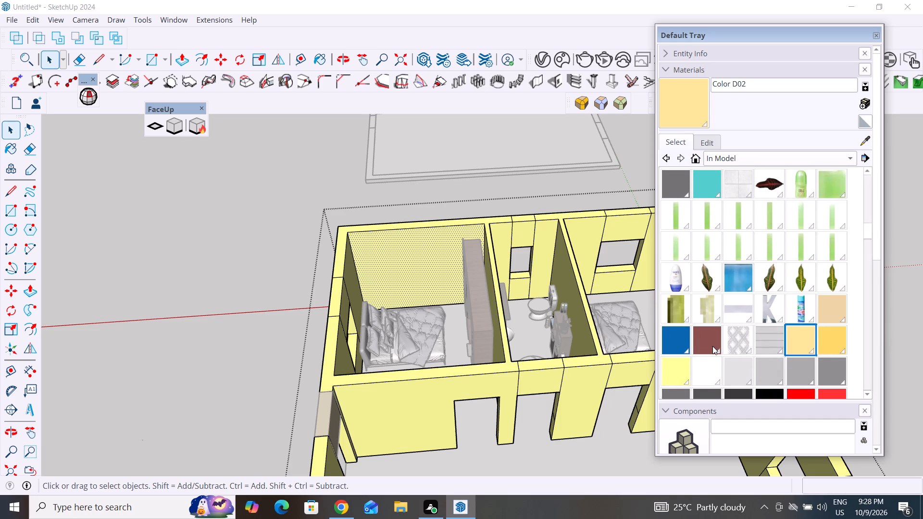
scroll(712, 346, "down", 5)
scroll(712, 346, "up", 3)
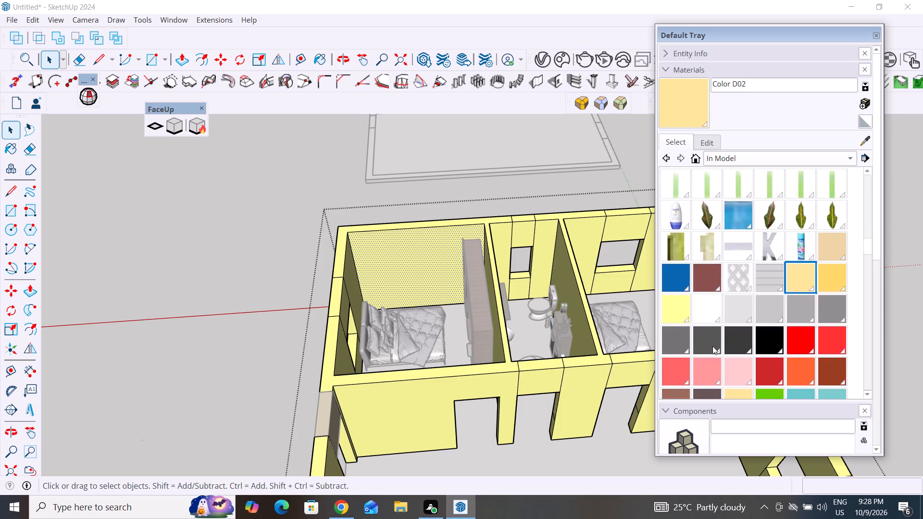
scroll(712, 346, "up", 7)
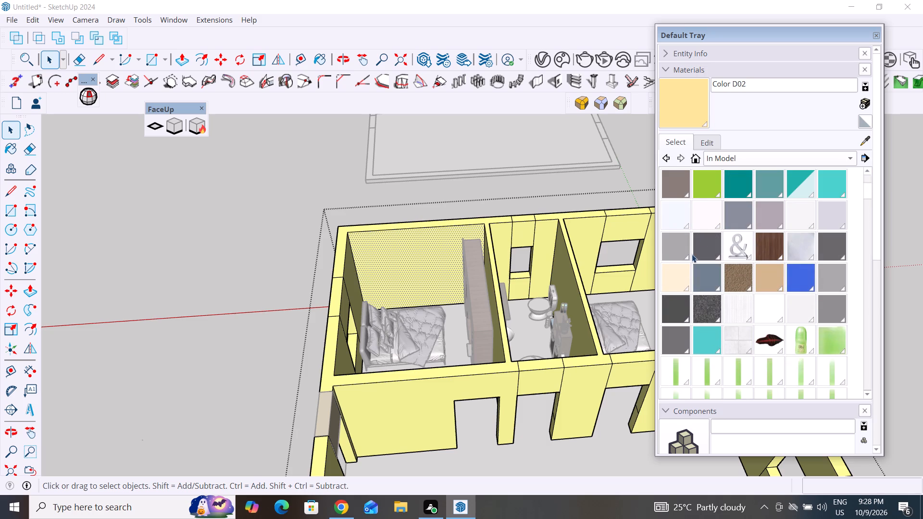
left_click(668, 157)
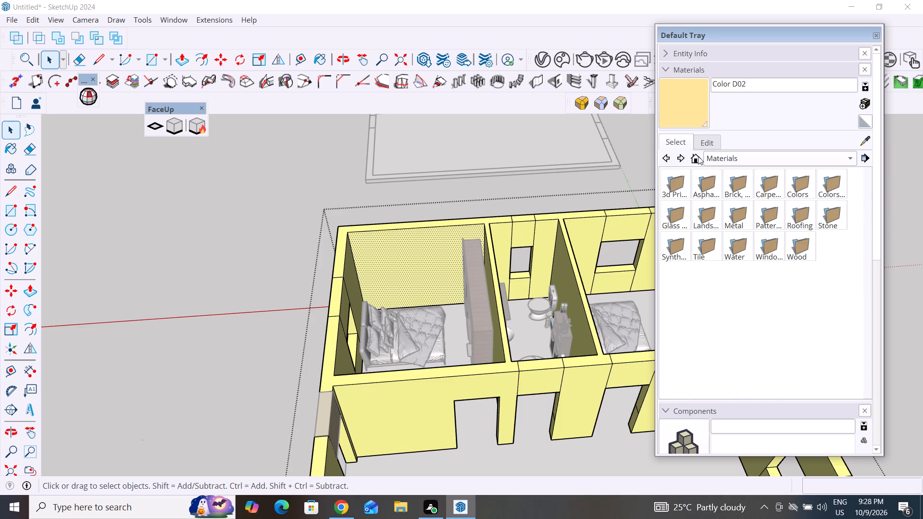
left_click(698, 156)
Start choosing a texture image file for the Color D02 material.
left_click(703, 141)
left_click(788, 297)
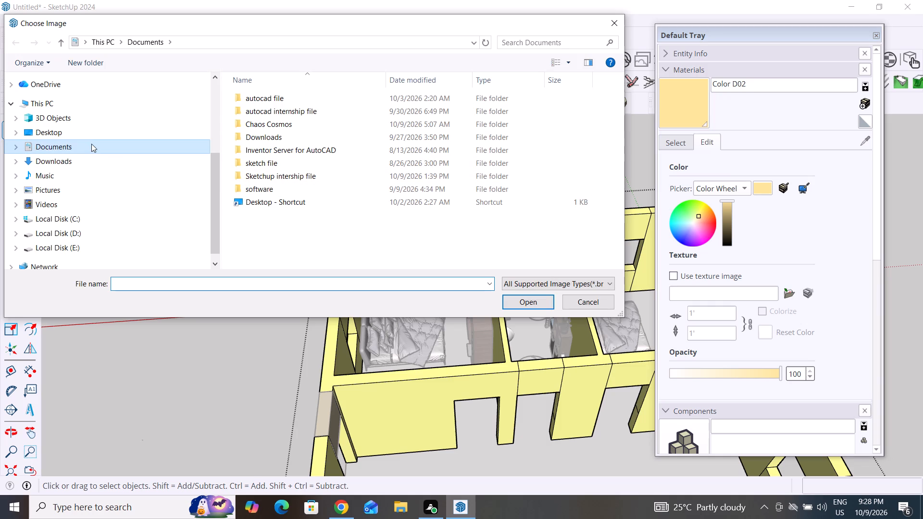
Look through the Documents subfolders, including Sketchup intership file, for the saved PU STONE image.
double_click(277, 174)
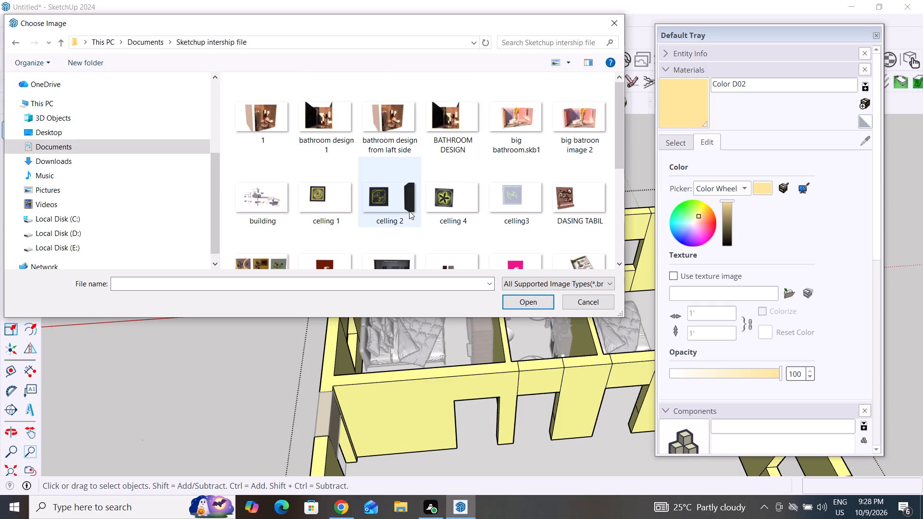
scroll(409, 211, "down", 6)
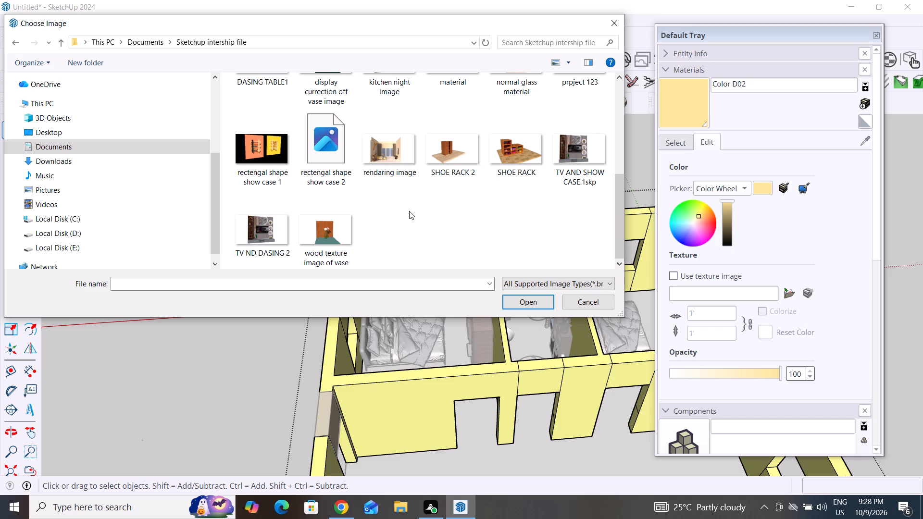
scroll(409, 211, "down", 2)
scroll(409, 211, "up", 3)
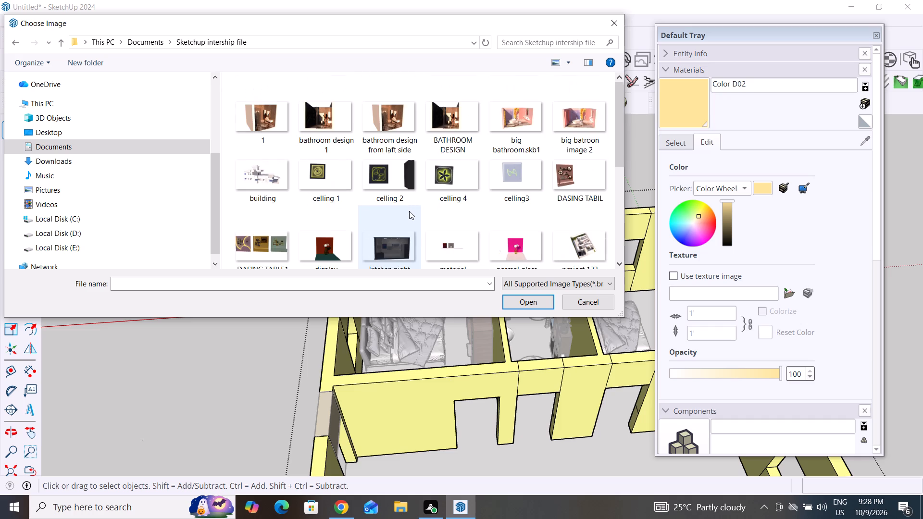
scroll(397, 203, "up", 4)
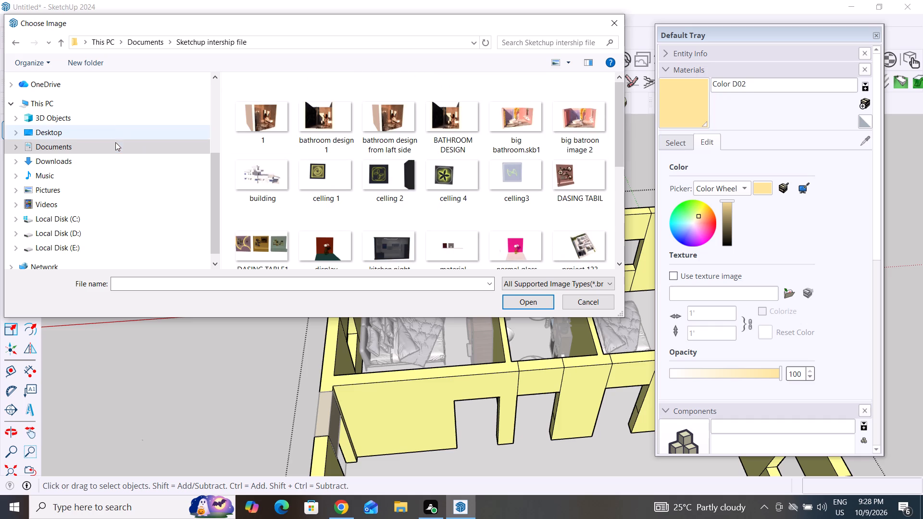
double_click(118, 144)
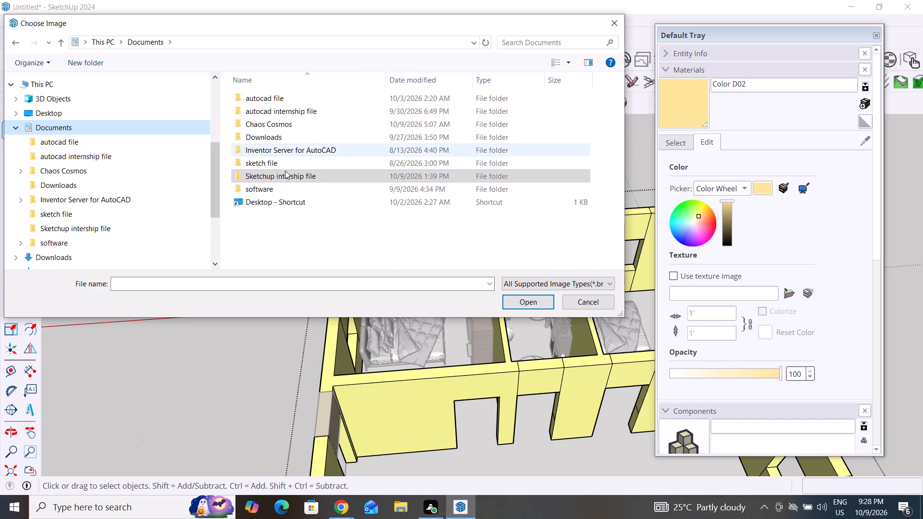
double_click(298, 177)
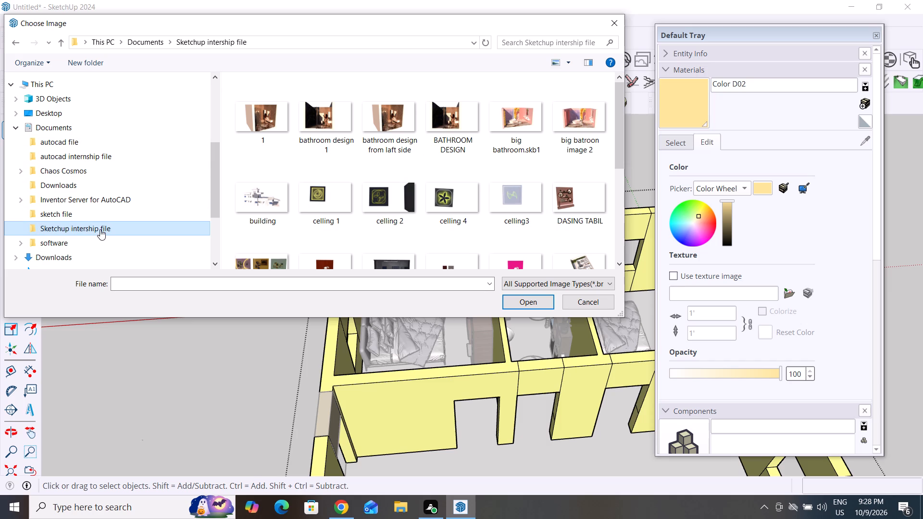
scroll(100, 231, "down", 3)
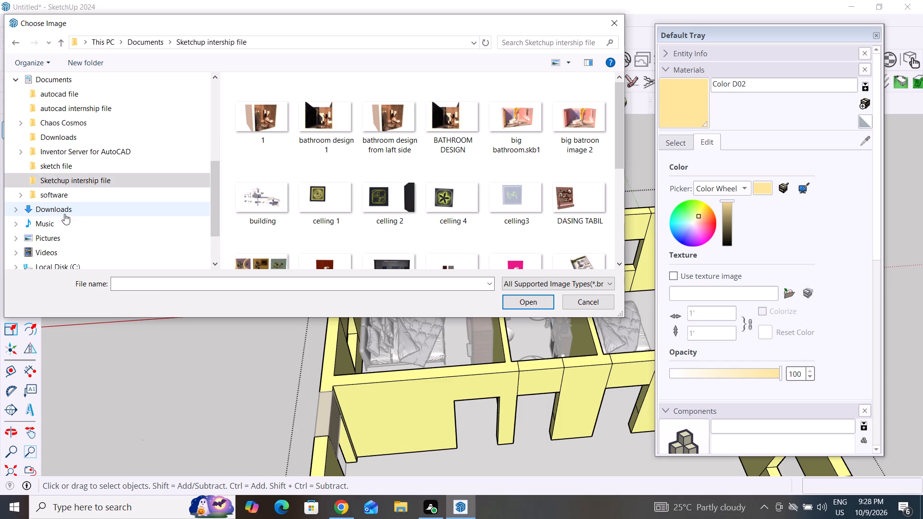
double_click(88, 178)
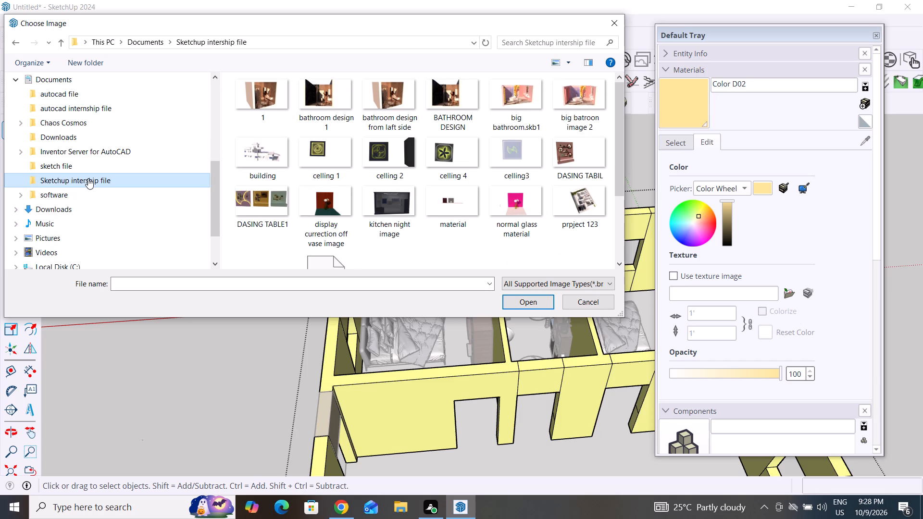
double_click(70, 140)
double_click(70, 150)
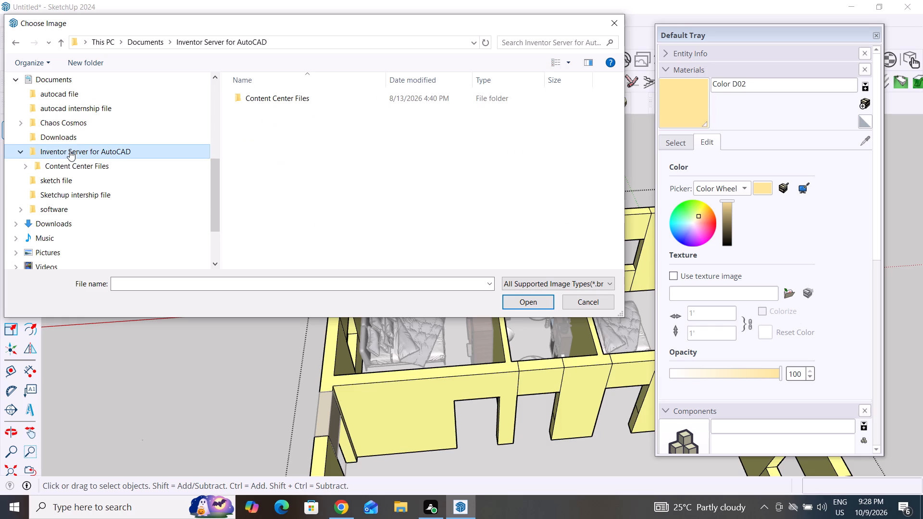
double_click(72, 179)
double_click(70, 196)
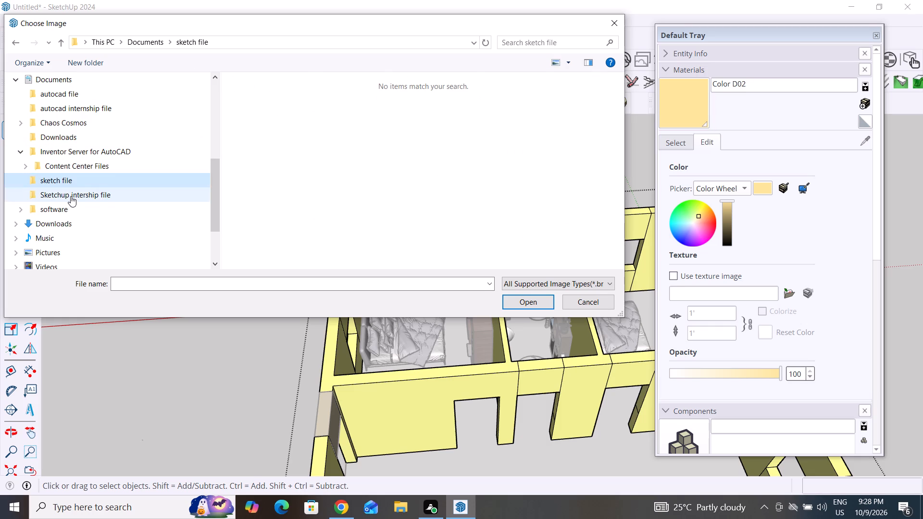
scroll(174, 247, "down", 5)
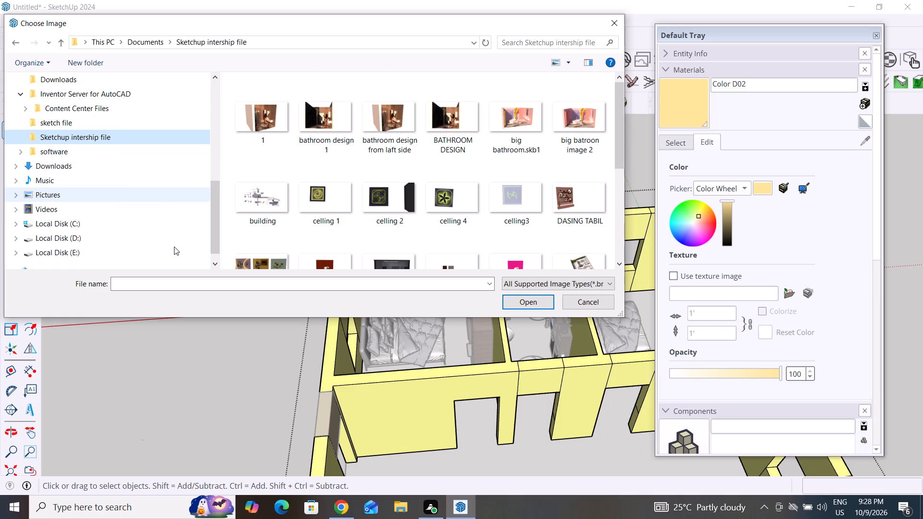
scroll(174, 247, "down", 6)
scroll(174, 247, "up", 1)
Look through the SKETCH UP REFARENCDE folder in Downloads for the PU STONE image, then close the image chooser without picking a file.
double_click(87, 166)
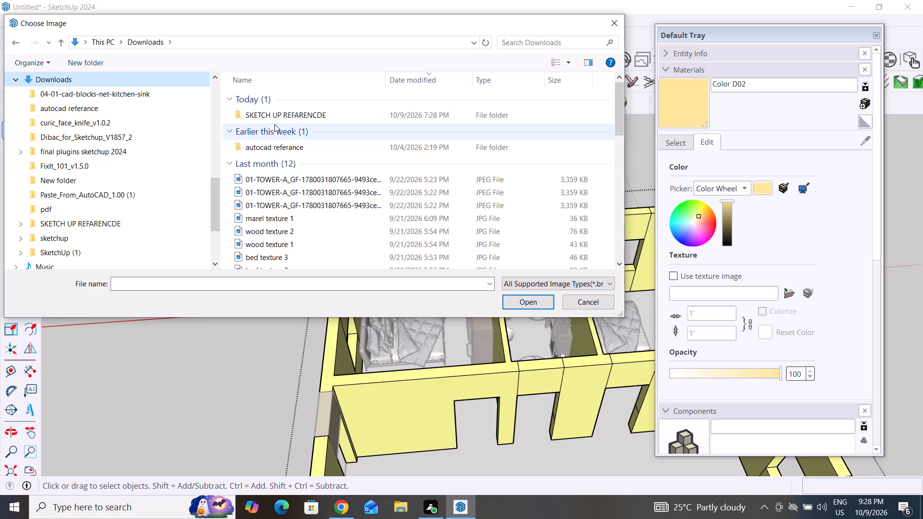
double_click(307, 113)
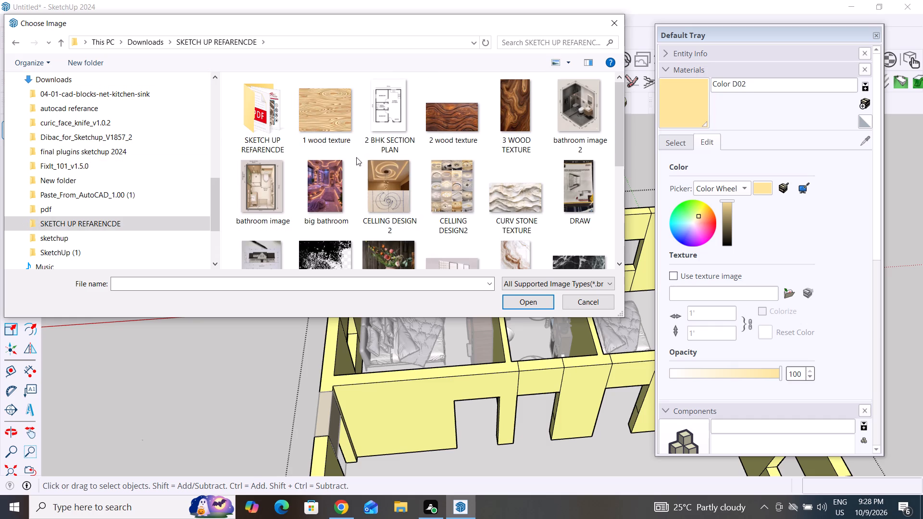
scroll(380, 182, "down", 4)
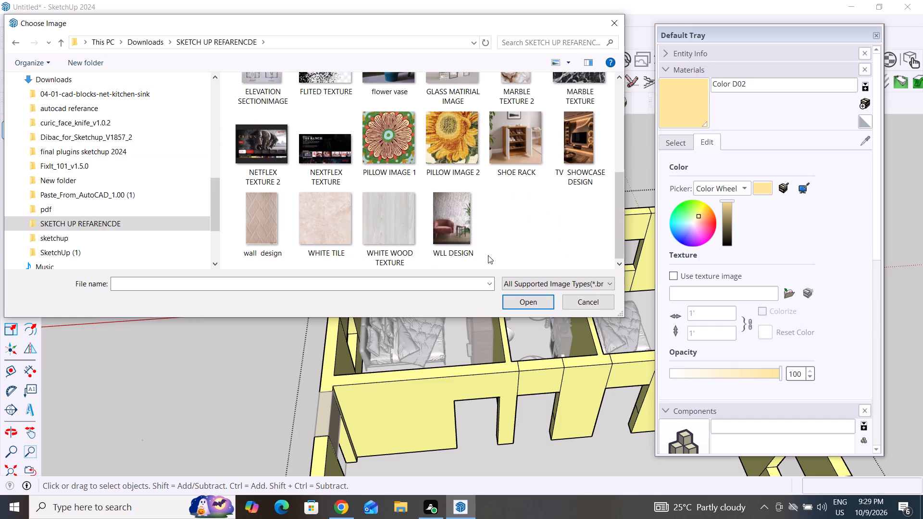
scroll(488, 255, "up", 2)
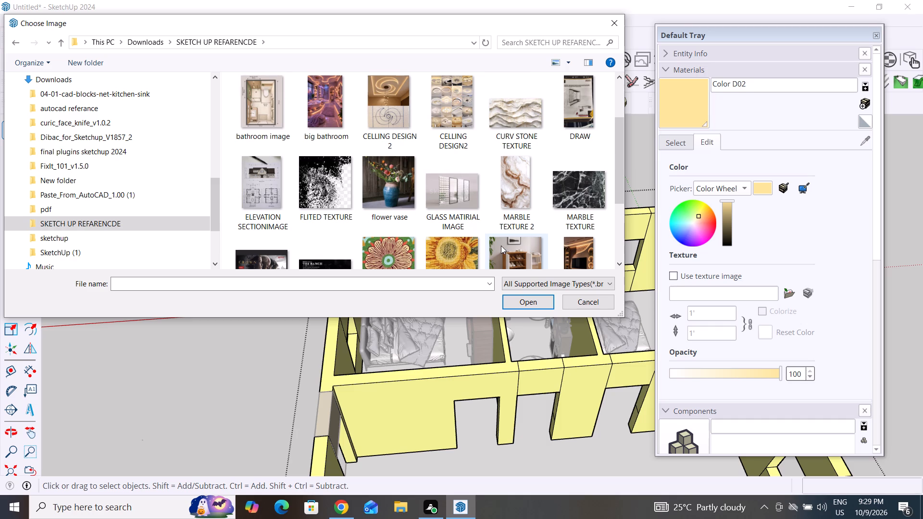
scroll(507, 198, "up", 1)
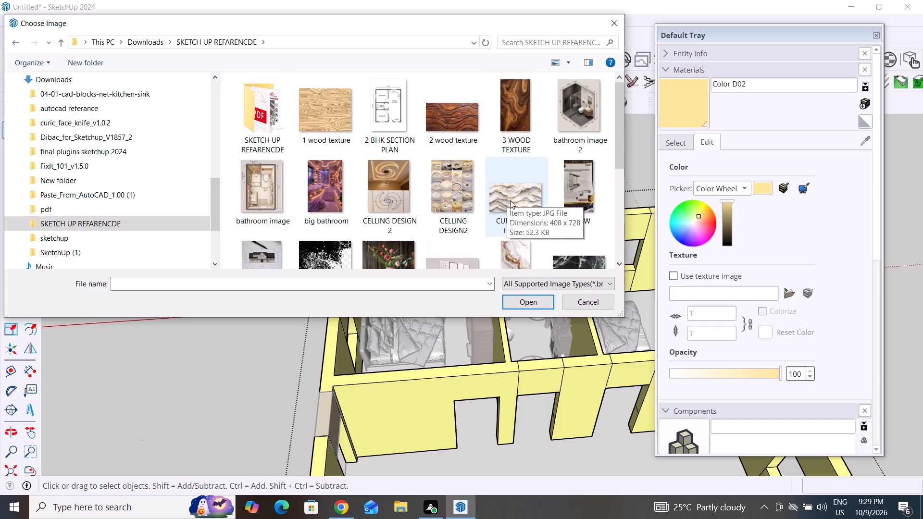
scroll(523, 216, "up", 2)
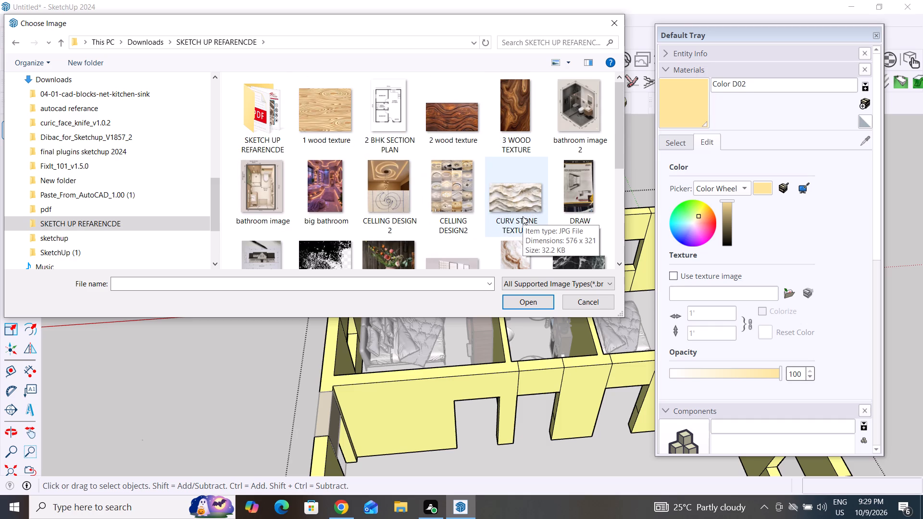
scroll(523, 216, "up", 1)
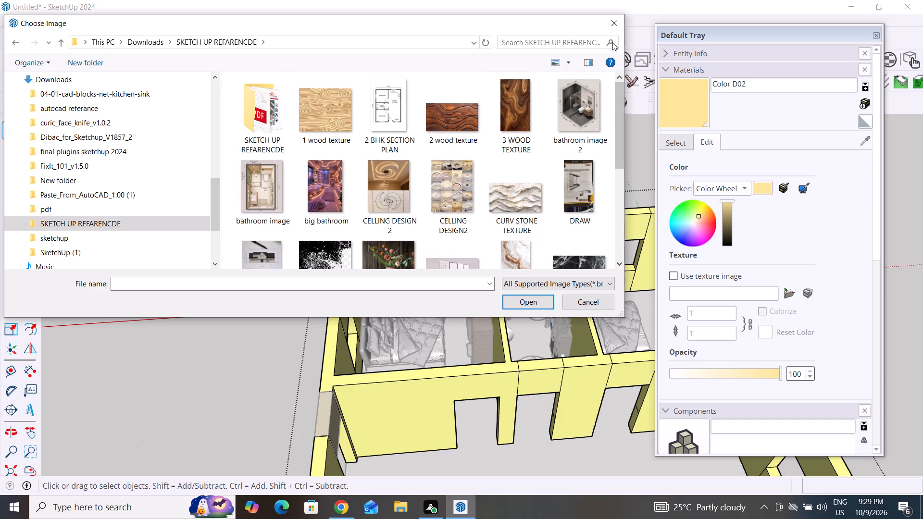
left_click(615, 21)
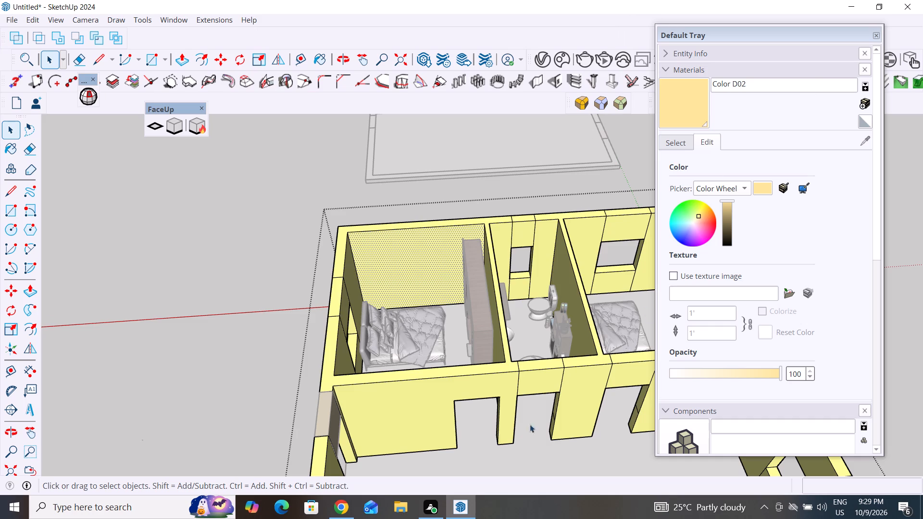
Switch to Chrome, move its window higher over the model, and dismiss the location request on the PN 06400 PU Stone Panel page.
left_click(345, 507)
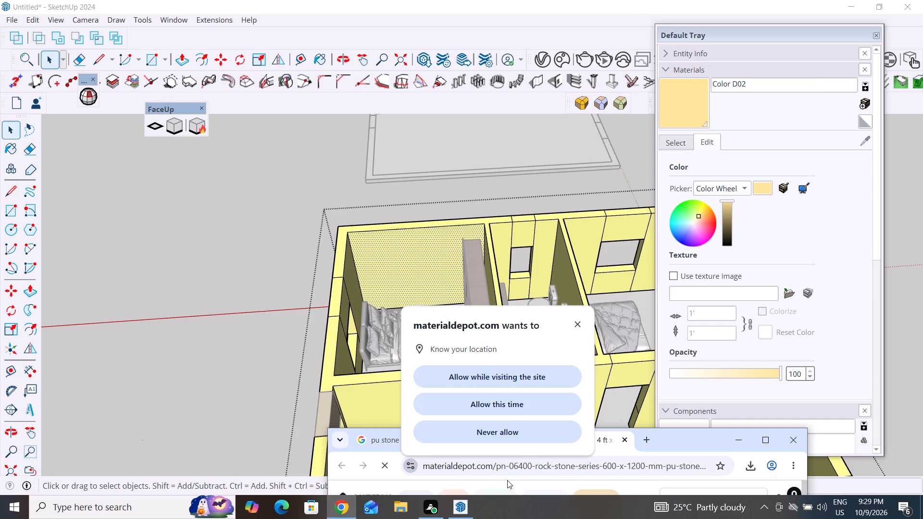
left_click_drag(684, 444, 578, 161)
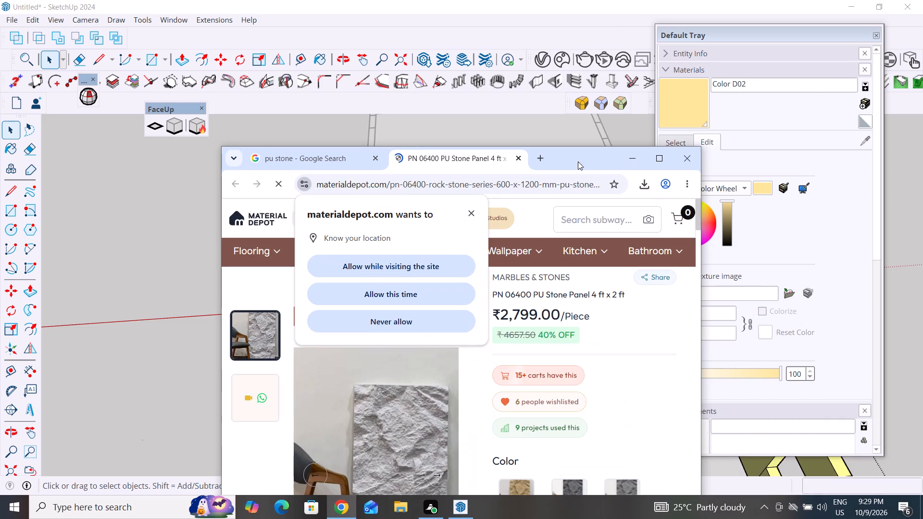
scroll(466, 371, "down", 3)
left_click_drag(569, 154, 577, 124)
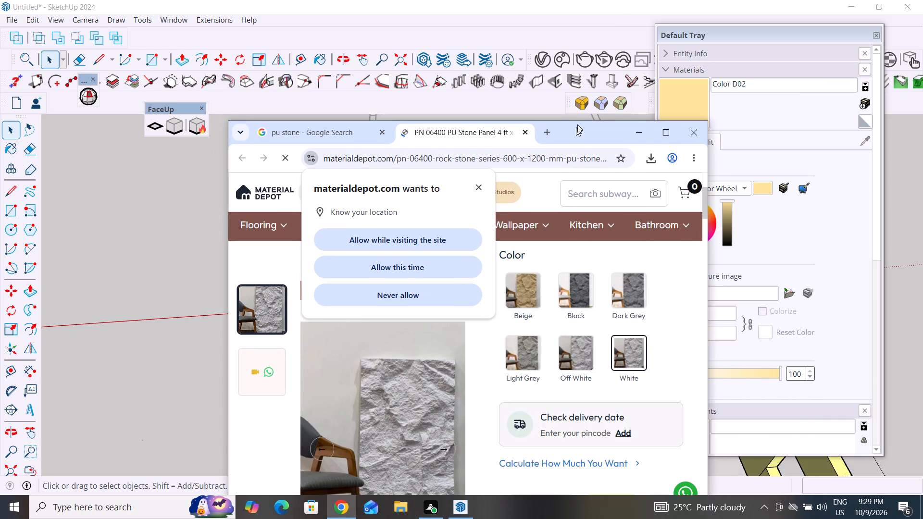
left_click_drag(577, 124, 589, 73)
scroll(424, 346, "down", 9)
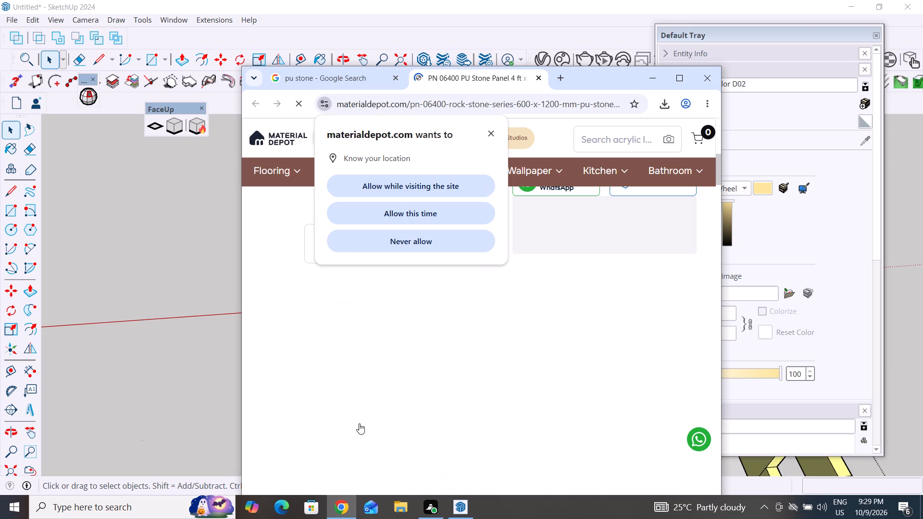
left_click(493, 134)
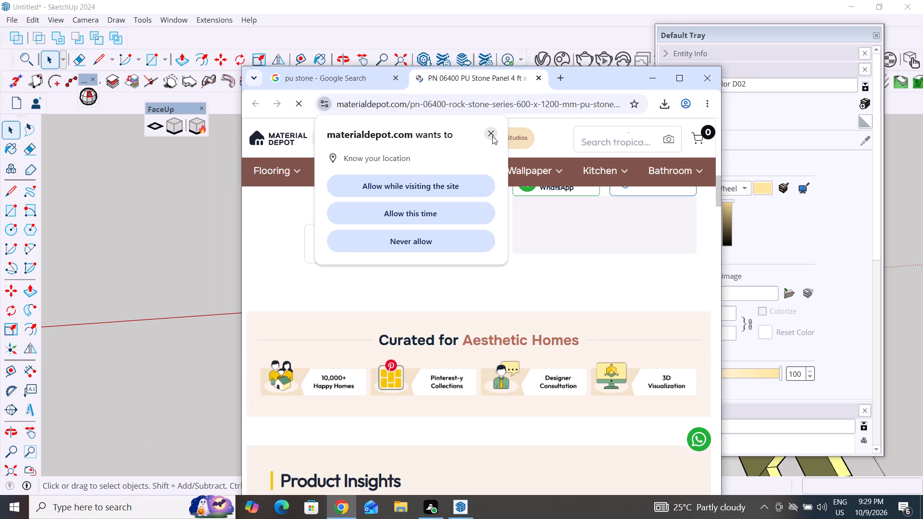
left_click(492, 132)
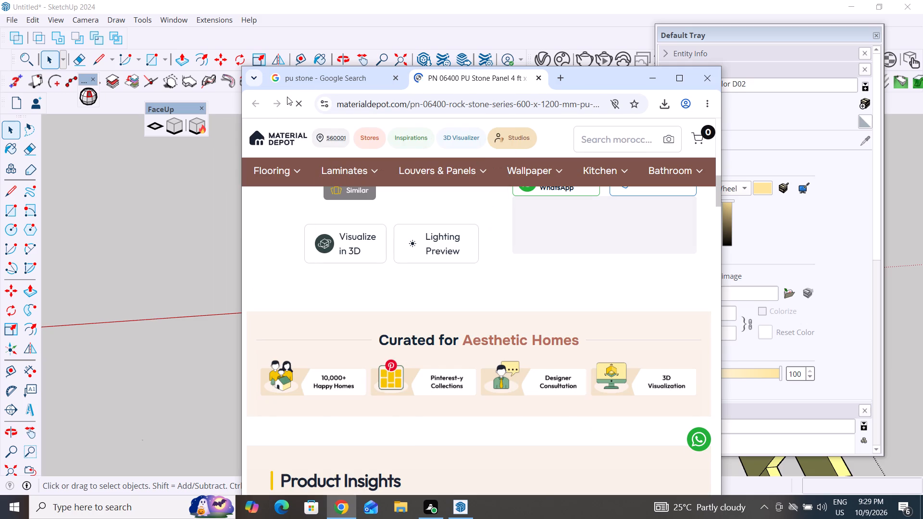
Look through the "pu stone" image search results for a suitable stone panel texture.
left_click(318, 76)
scroll(386, 375, "down", 7)
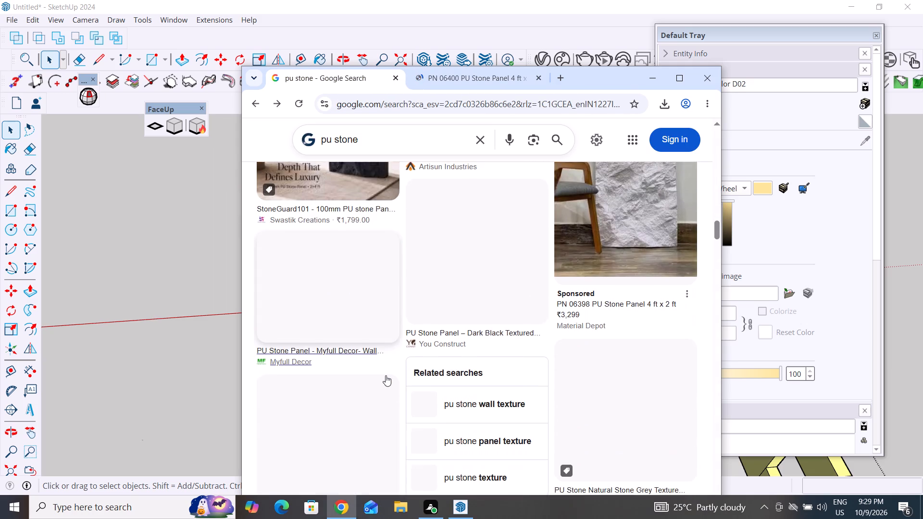
scroll(386, 375, "up", 4)
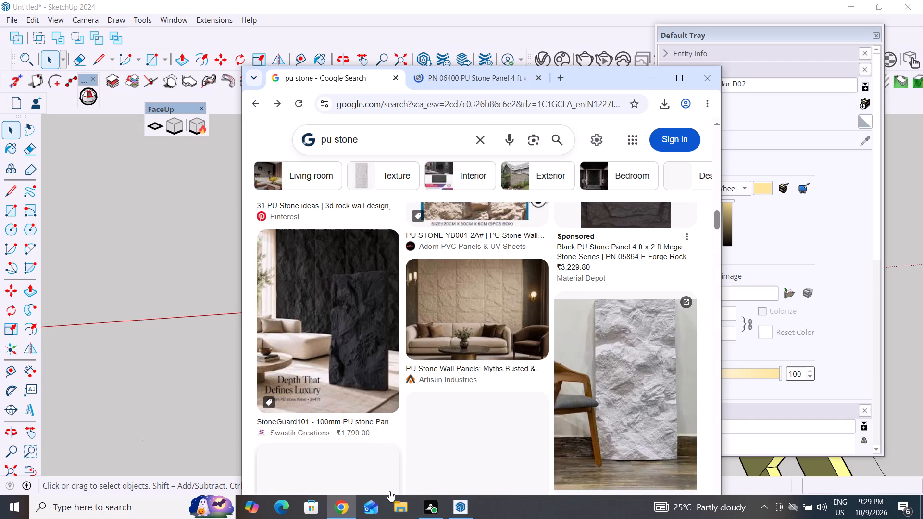
scroll(382, 515, "down", 3)
scroll(295, 446, "down", 4)
scroll(472, 339, "down", 5)
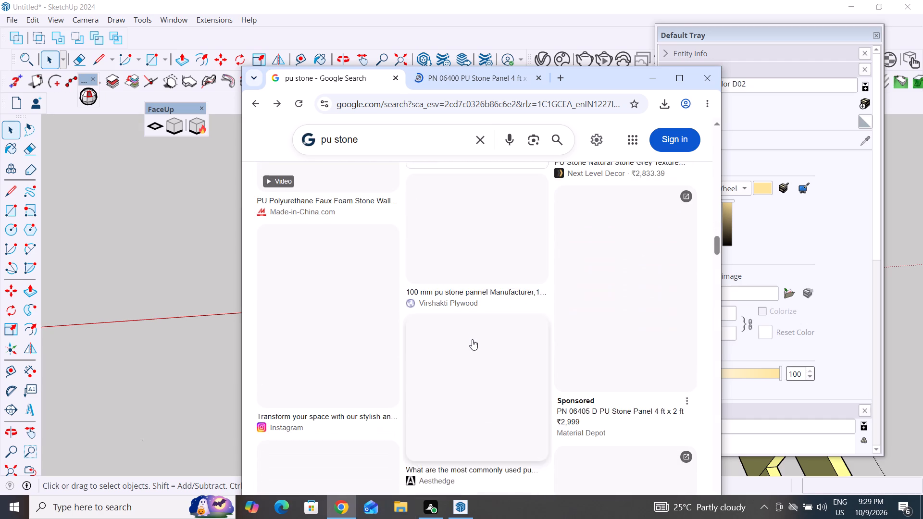
scroll(472, 339, "up", 8)
scroll(472, 339, "down", 6)
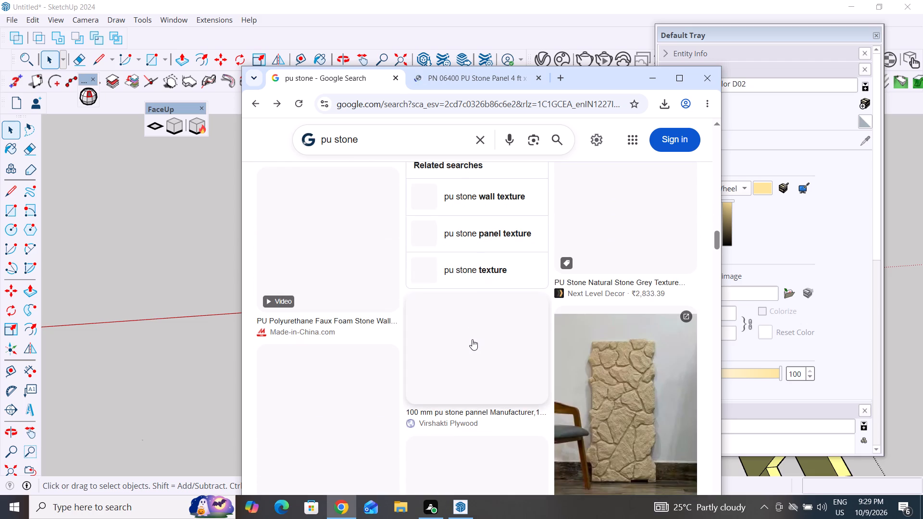
scroll(539, 372, "down", 2)
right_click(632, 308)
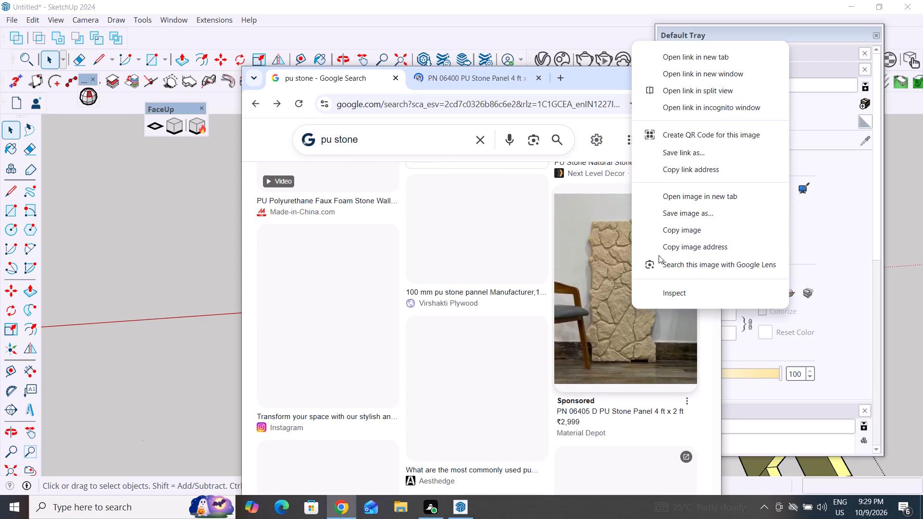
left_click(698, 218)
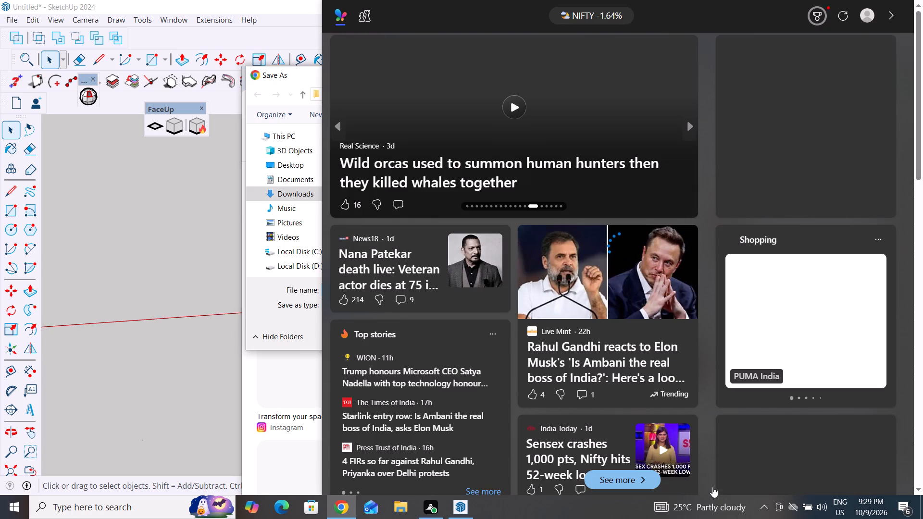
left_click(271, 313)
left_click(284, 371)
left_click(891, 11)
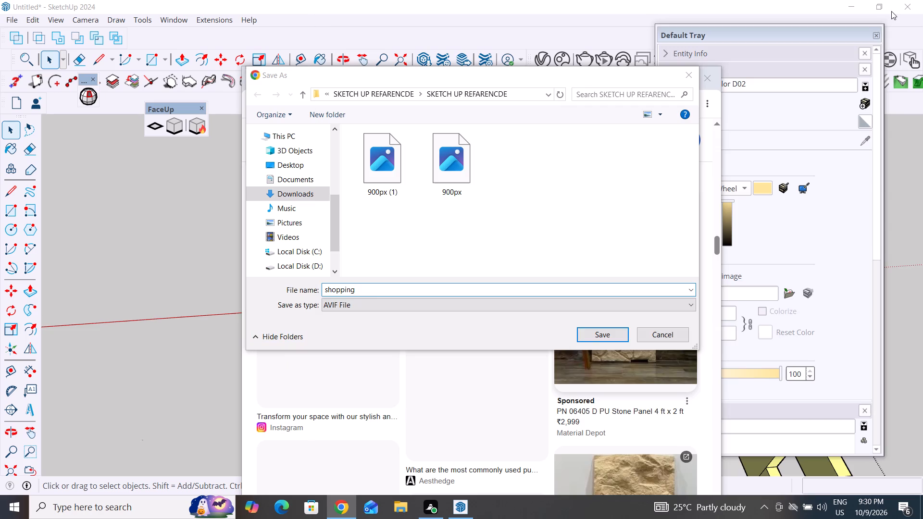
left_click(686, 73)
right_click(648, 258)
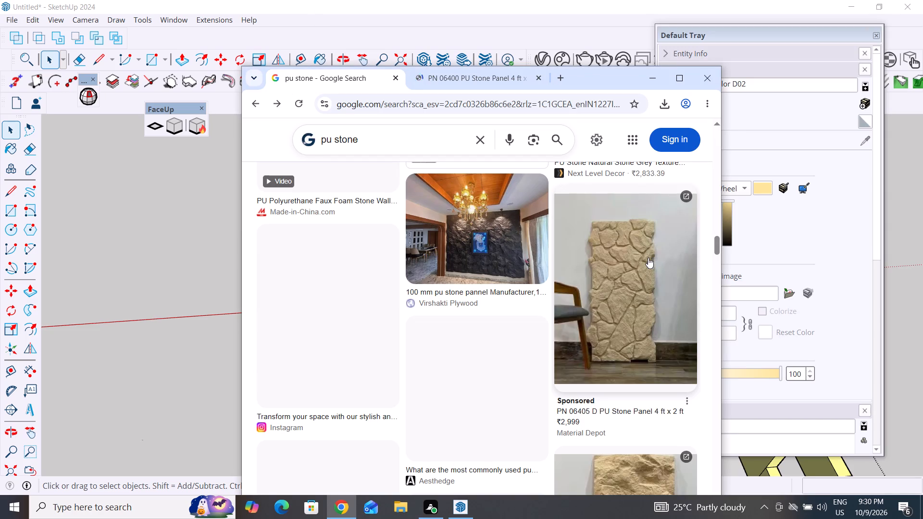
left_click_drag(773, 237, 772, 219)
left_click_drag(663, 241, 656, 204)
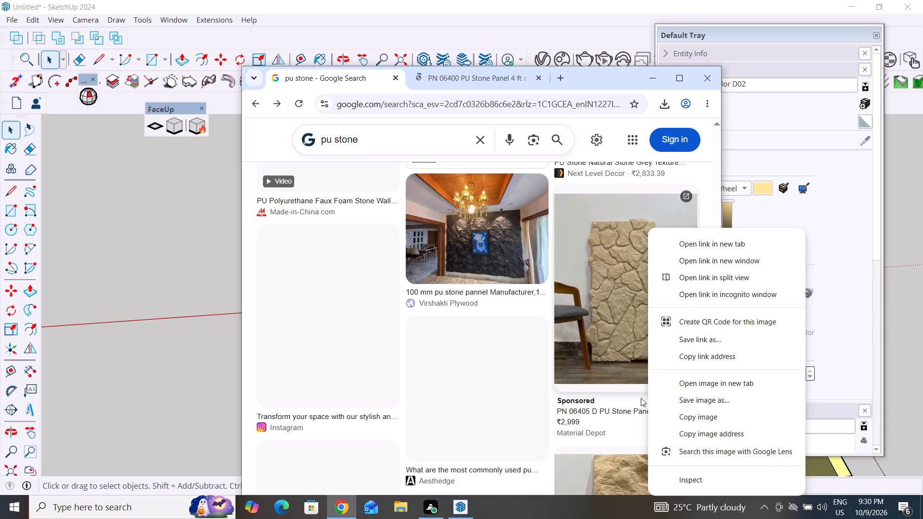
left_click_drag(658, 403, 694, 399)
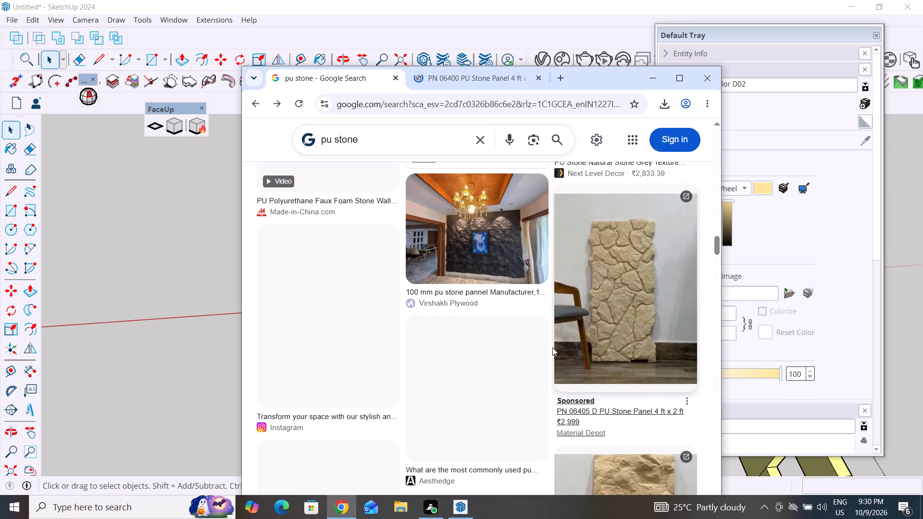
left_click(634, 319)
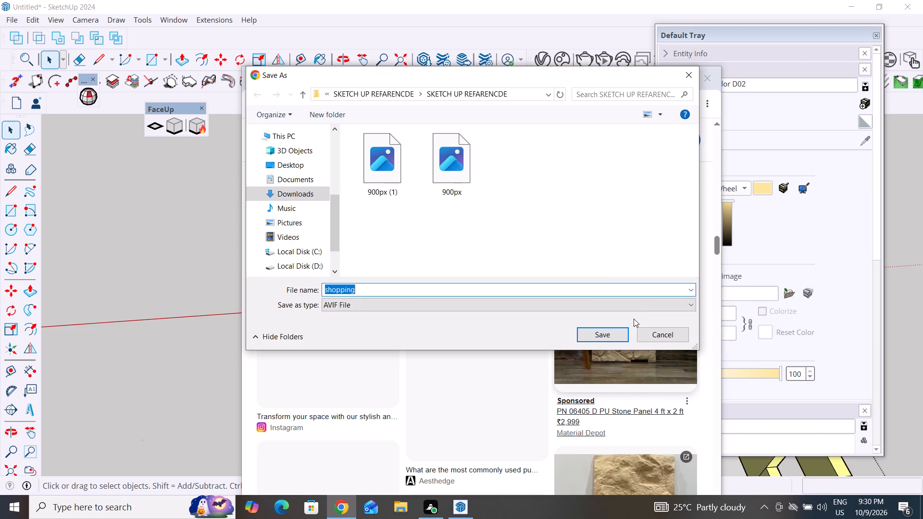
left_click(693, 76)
Open the product page of the PN 06405 D PU Stone Panel from the image results.
scroll(544, 335, "down", 4)
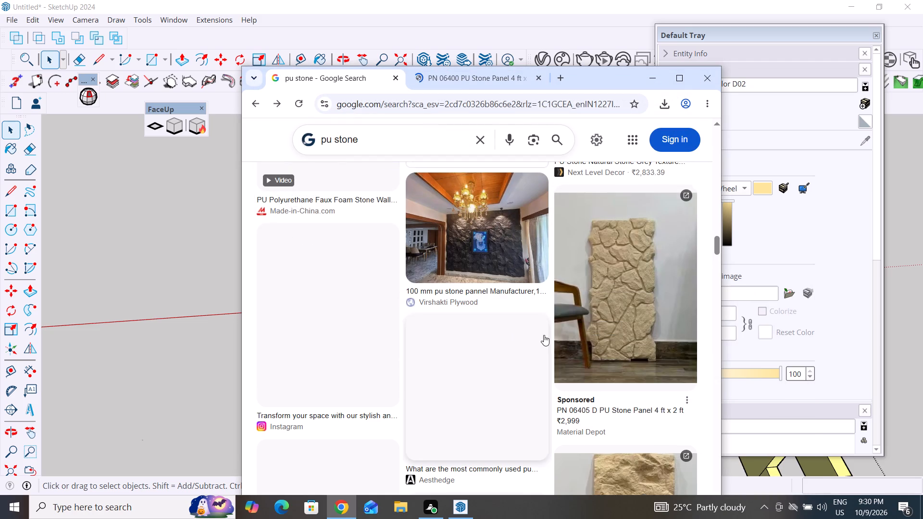
left_click(653, 332)
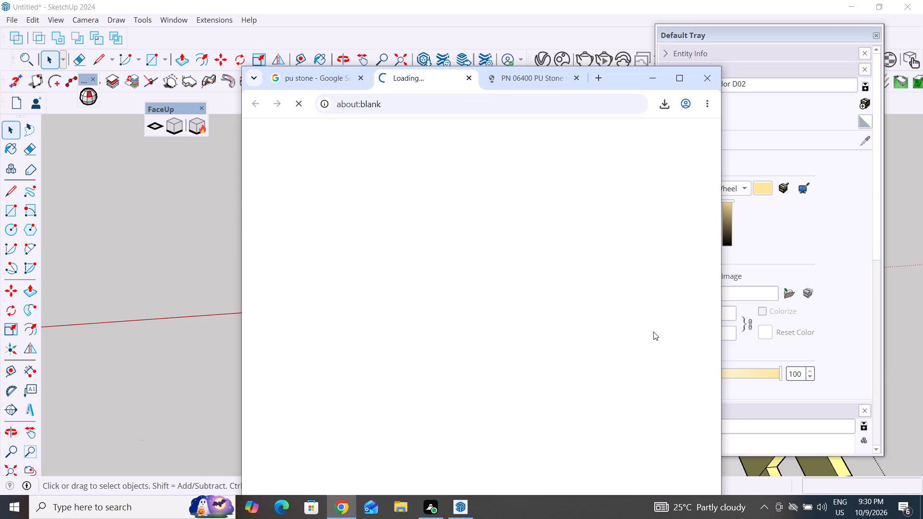
Examine the product image and colour options on the PN 06400 PU Stone Panel page.
left_click(517, 77)
scroll(526, 291, "up", 5)
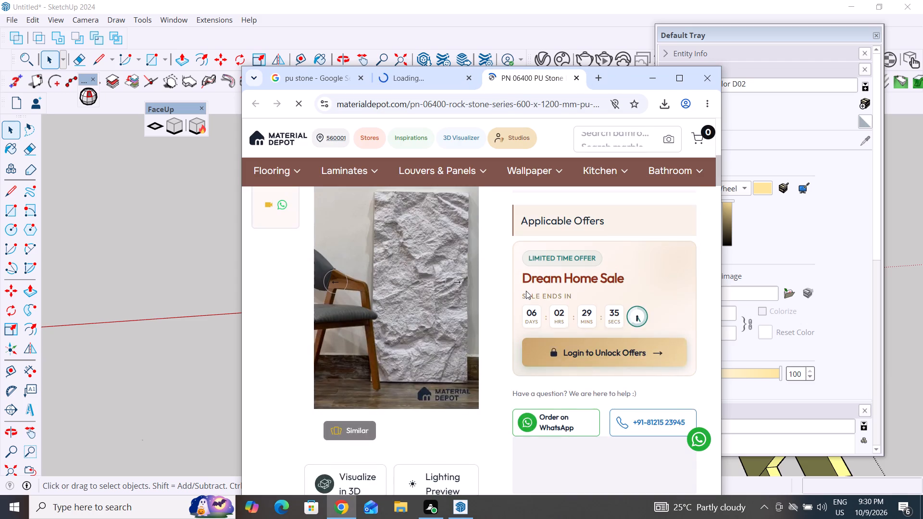
scroll(526, 291, "up", 2)
scroll(526, 291, "down", 4)
scroll(526, 291, "up", 4)
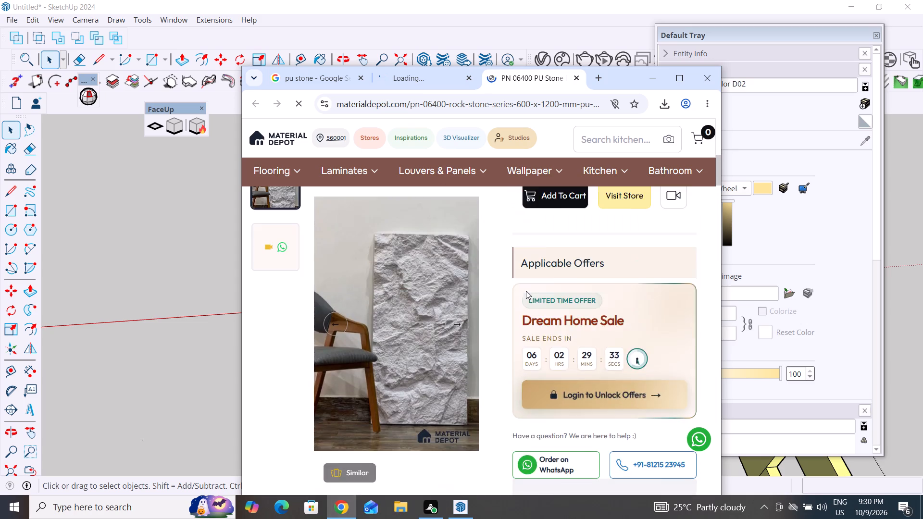
scroll(524, 304, "up", 5)
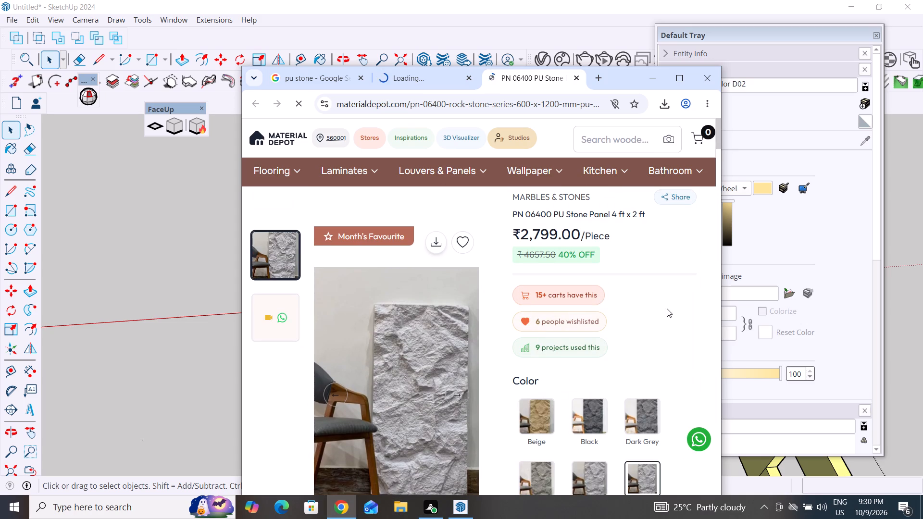
Return to the "pu stone" image results and open the product page of the white PN 06398 PU Stone Panel.
left_click(418, 82)
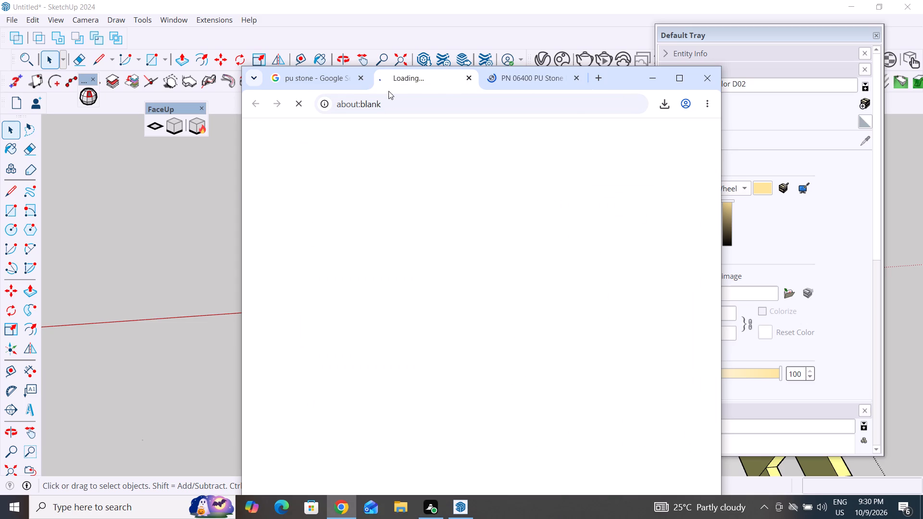
left_click(332, 76)
scroll(575, 316, "up", 4)
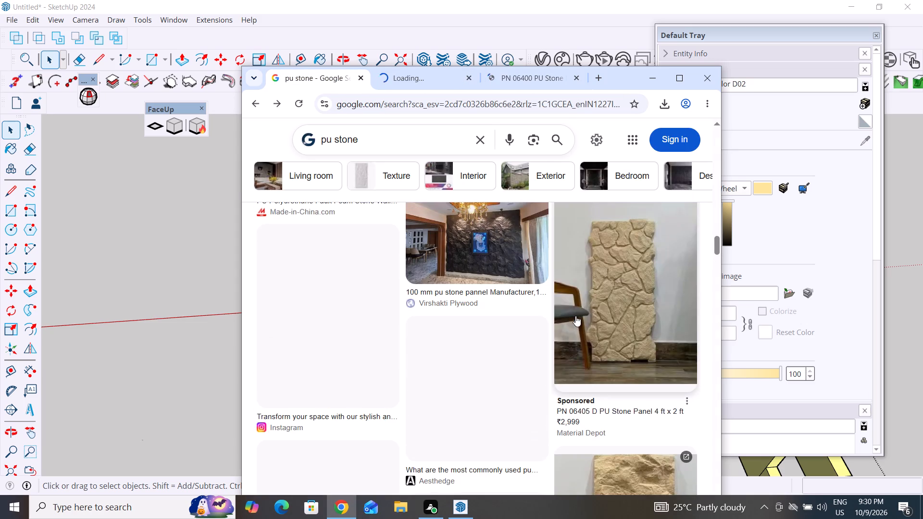
scroll(575, 316, "up", 11)
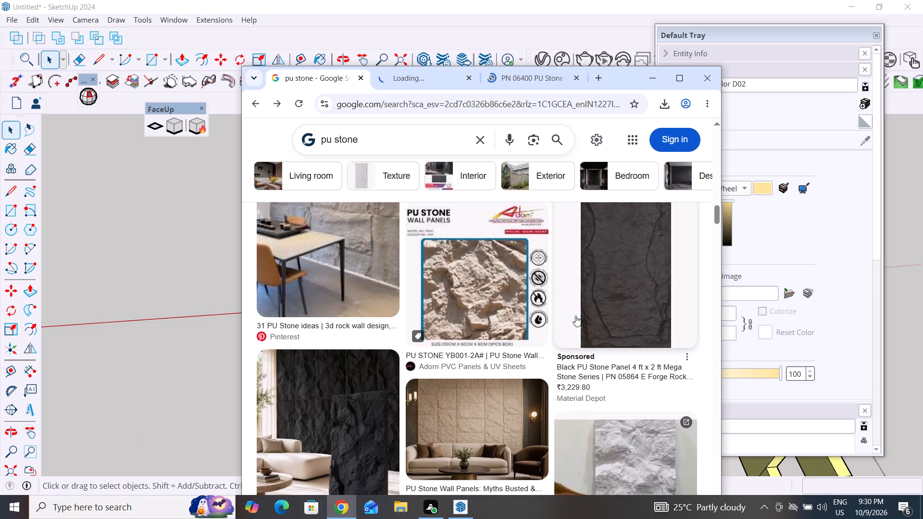
scroll(575, 316, "up", 14)
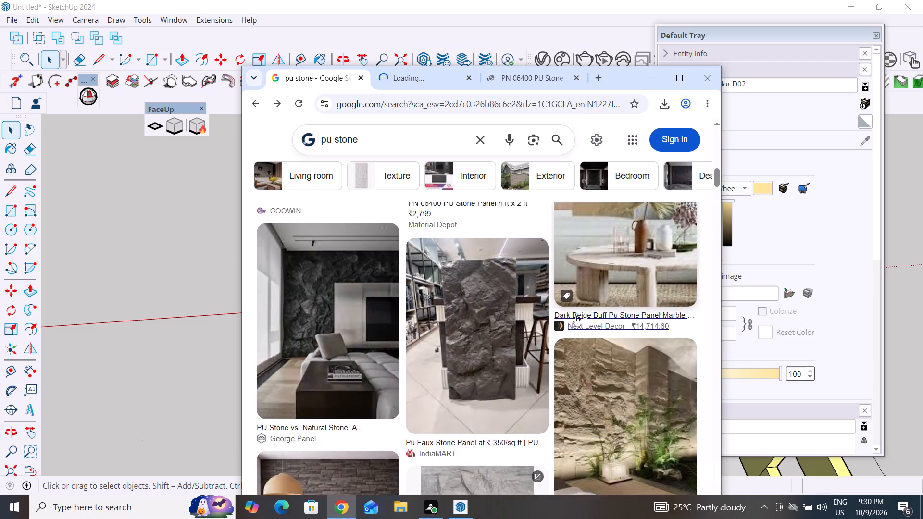
scroll(575, 316, "down", 5)
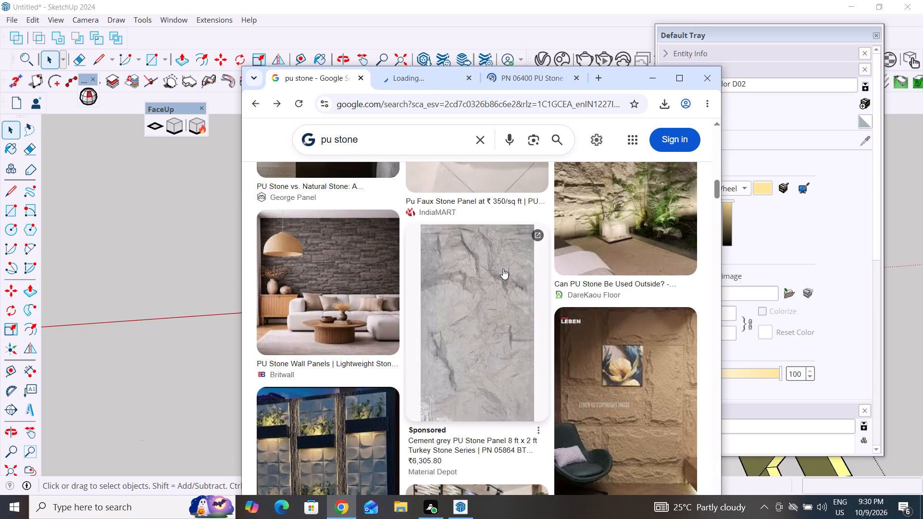
scroll(394, 371, "down", 5)
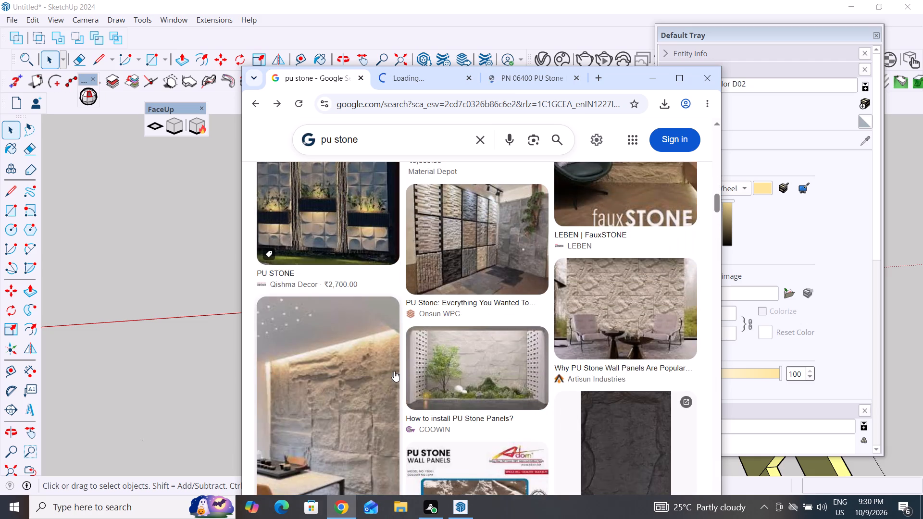
scroll(394, 371, "down", 7)
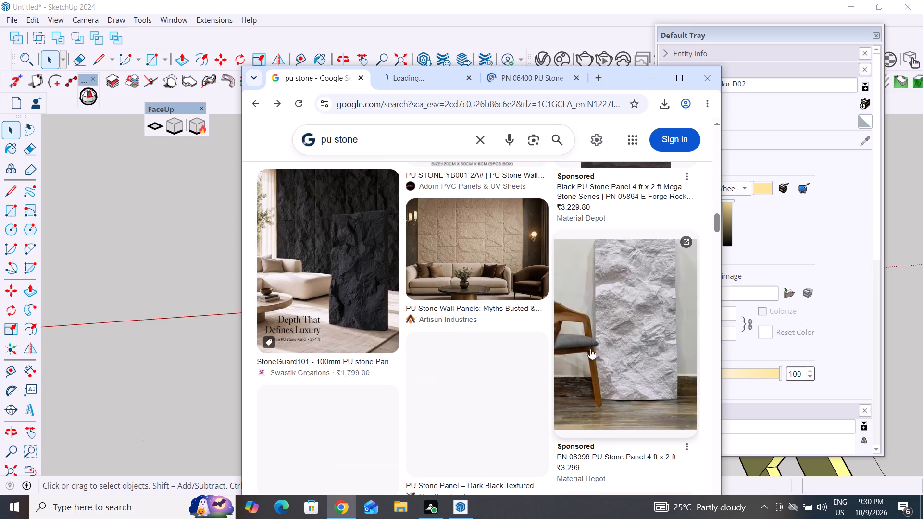
left_click(626, 318)
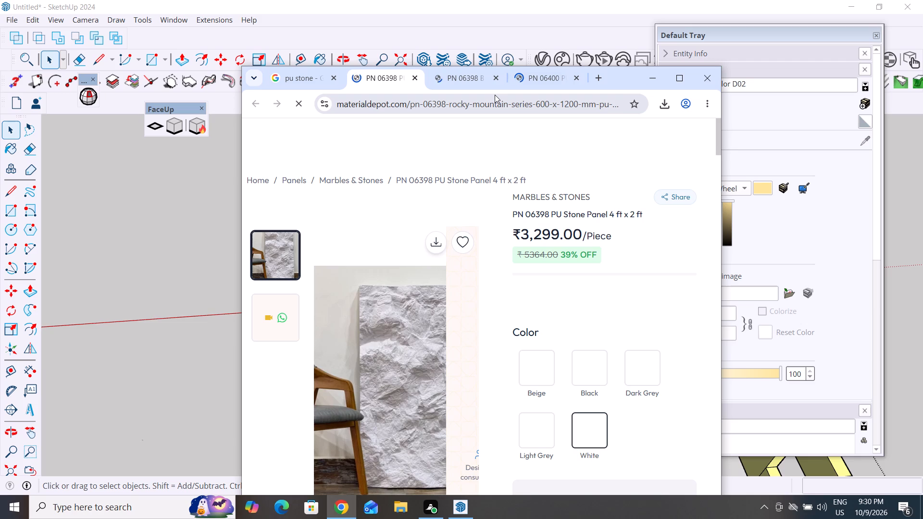
Examine the product image, colour options and details on the PN 06398 PU Stone Panel page, and close the browser window.
scroll(518, 109, "down", 2)
scroll(465, 373, "down", 6)
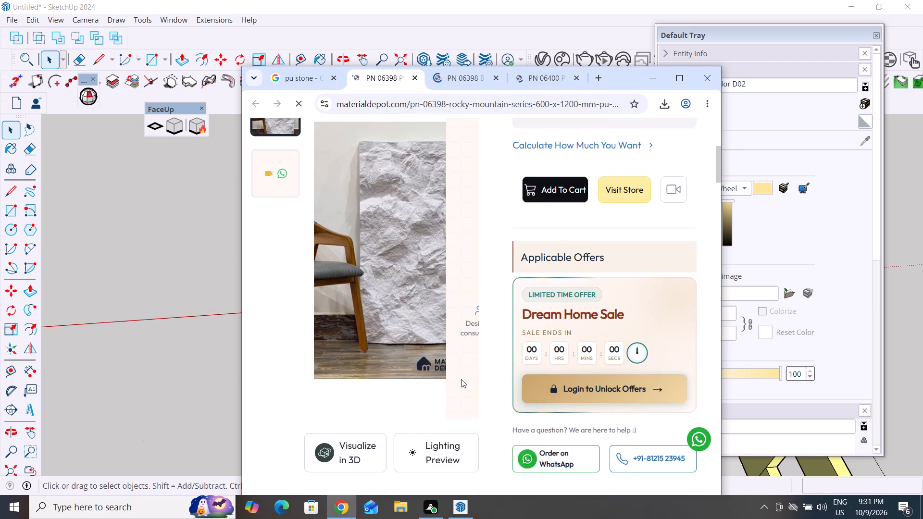
scroll(377, 404, "down", 16)
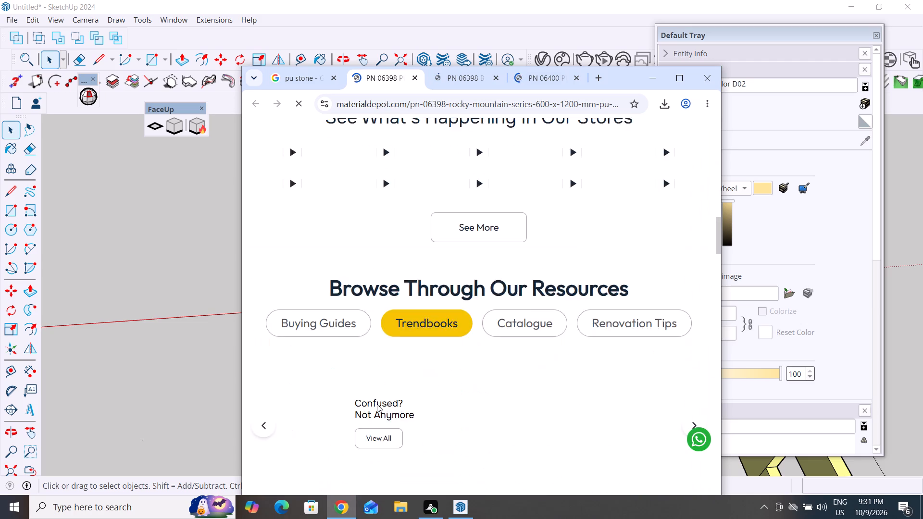
scroll(377, 404, "down", 7)
scroll(377, 404, "up", 3)
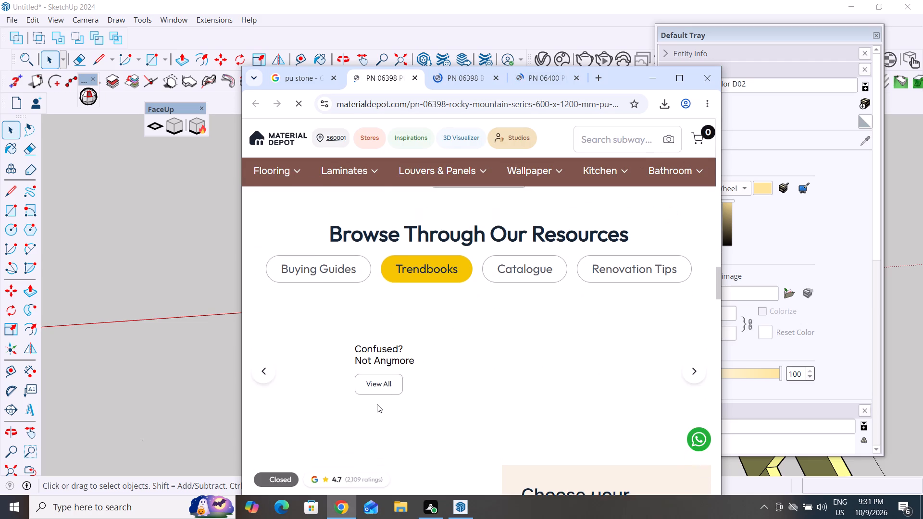
scroll(377, 404, "up", 2)
scroll(506, 317, "up", 10)
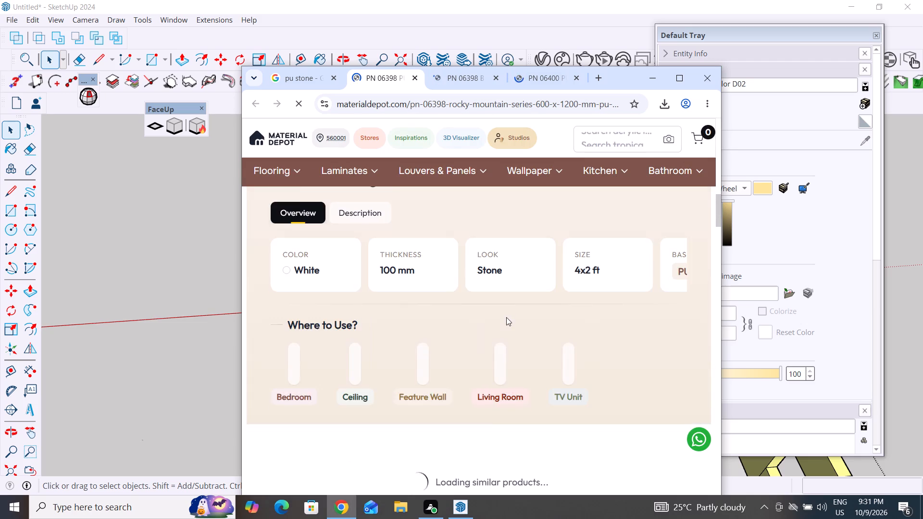
scroll(506, 317, "up", 9)
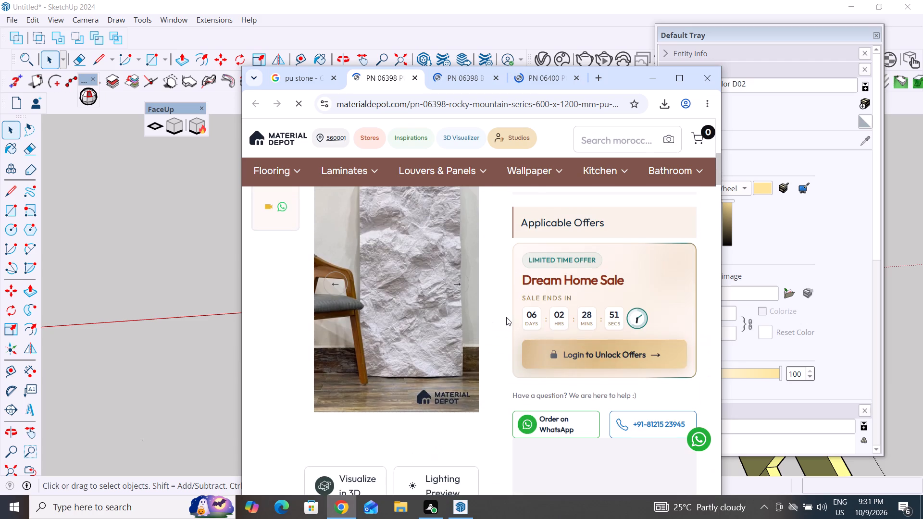
scroll(443, 371, "up", 2)
scroll(443, 371, "down", 2)
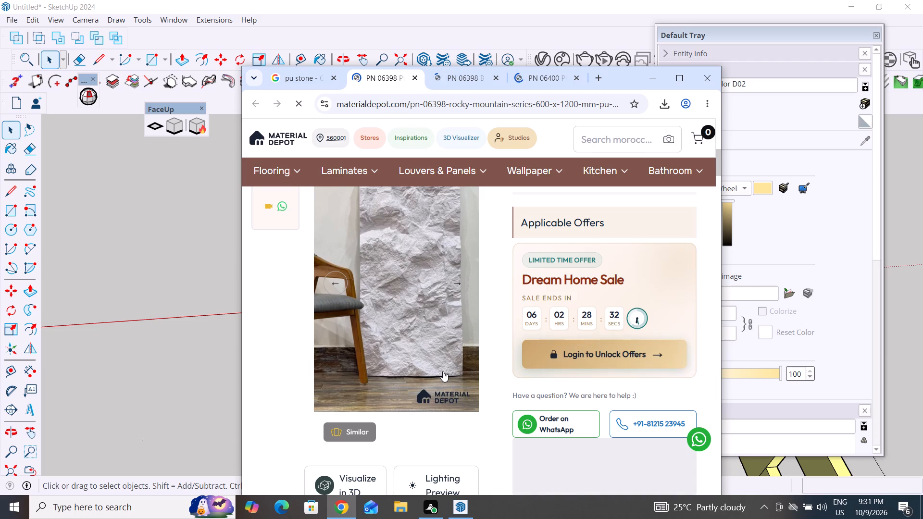
scroll(432, 331, "up", 3)
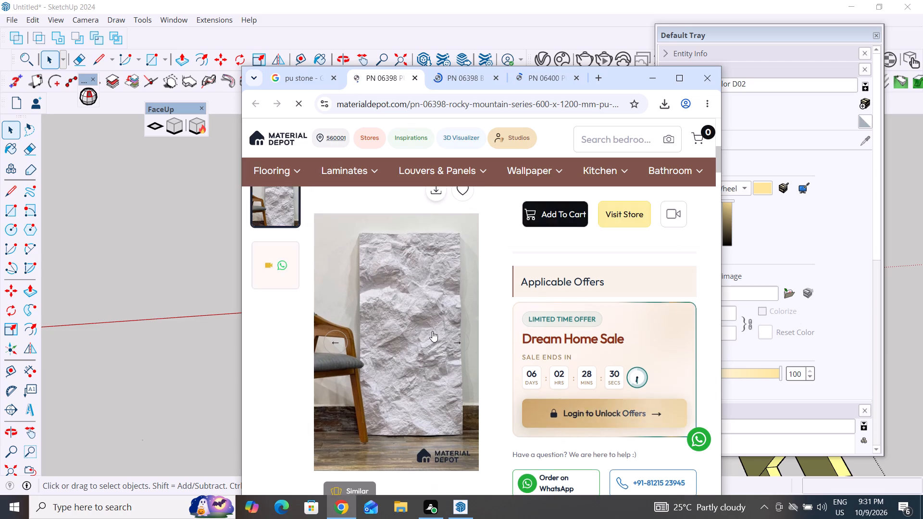
scroll(432, 331, "up", 2)
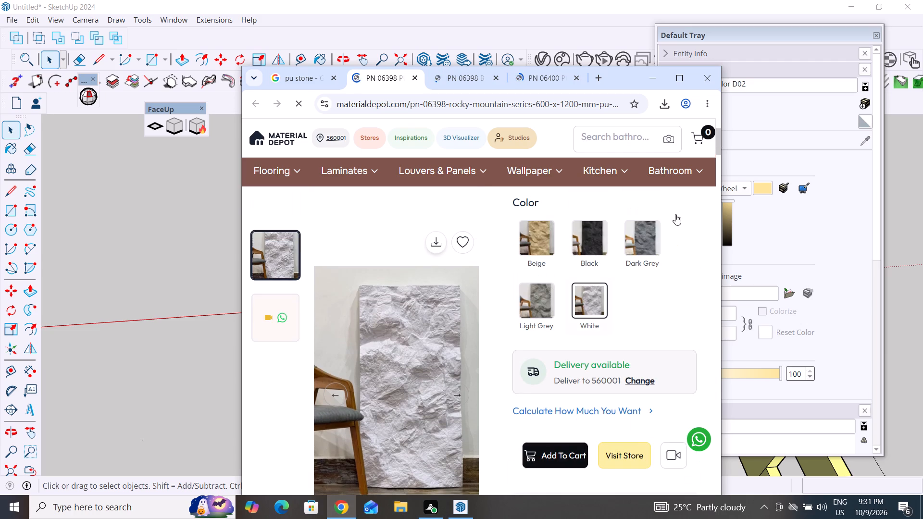
left_click(707, 82)
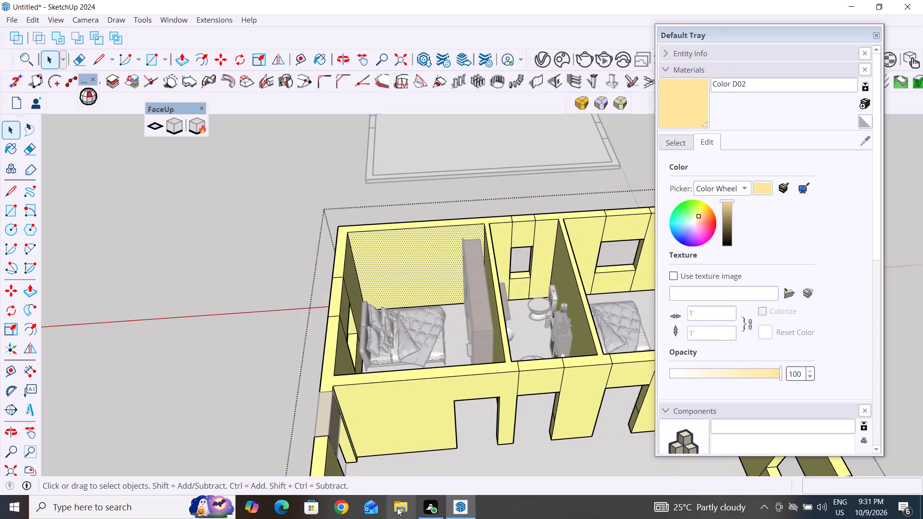
Switch to a new Chrome window, search for images of "PU STONE", look over the results, and close the window.
left_click(346, 507)
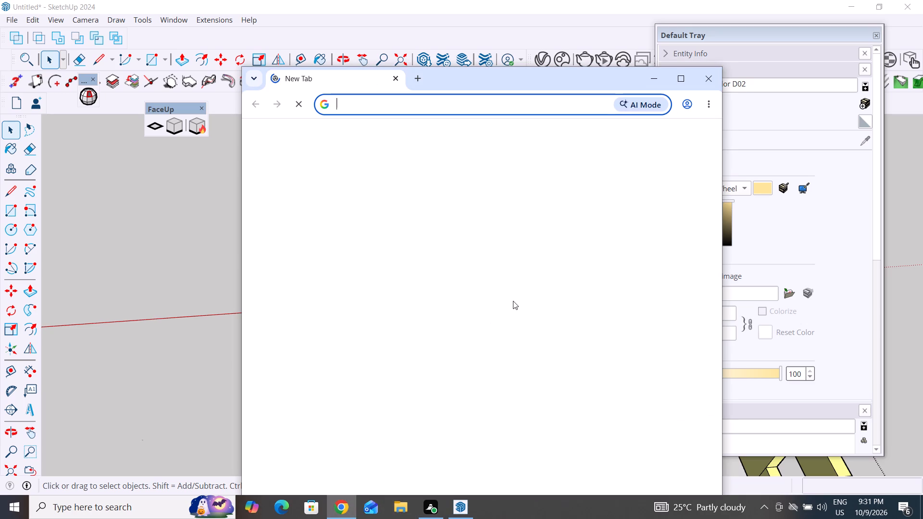
scroll(513, 301, "down", 1)
left_click(475, 103)
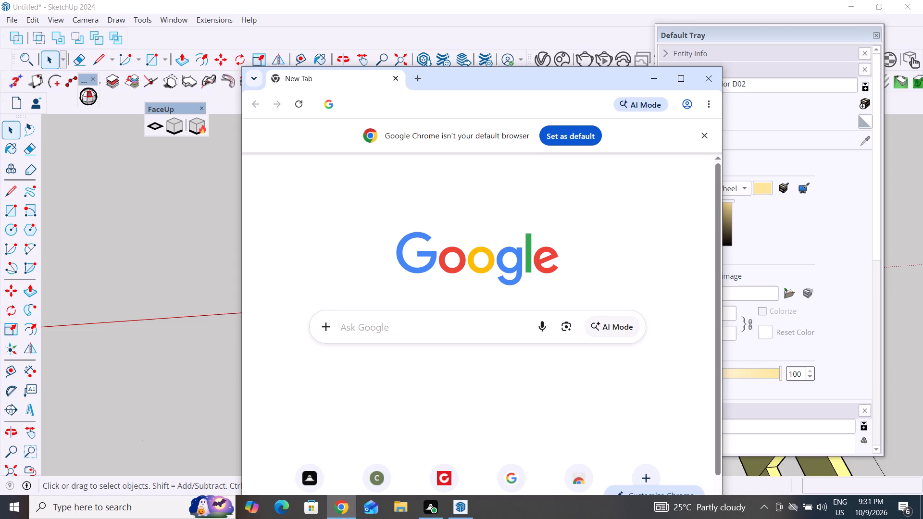
type("PU STONE")
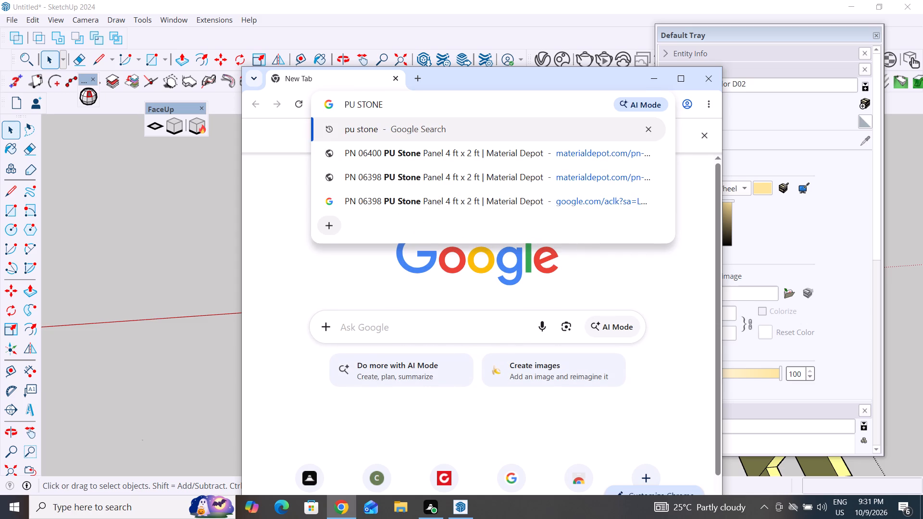
key("Return")
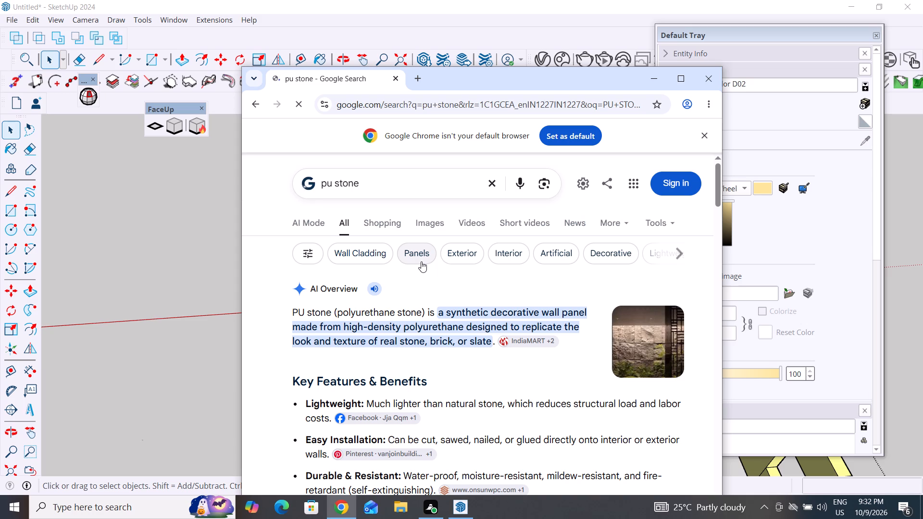
left_click(433, 224)
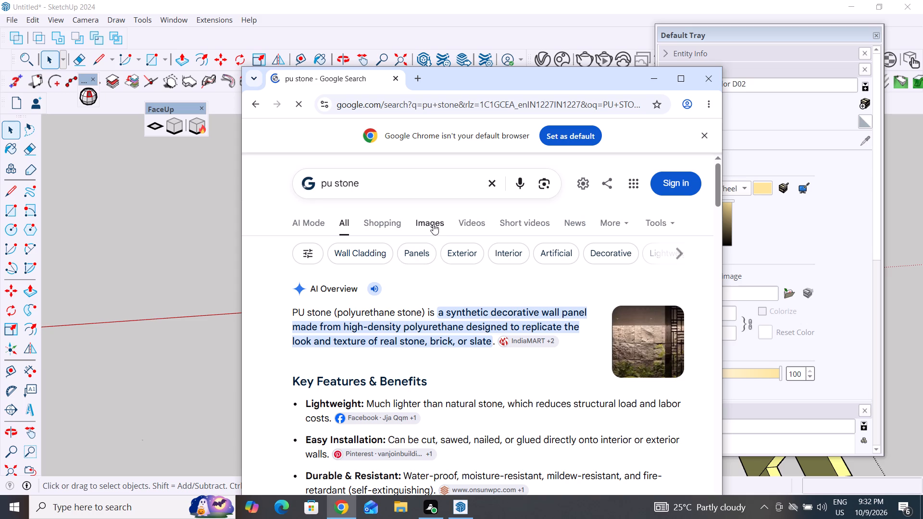
double_click(433, 224)
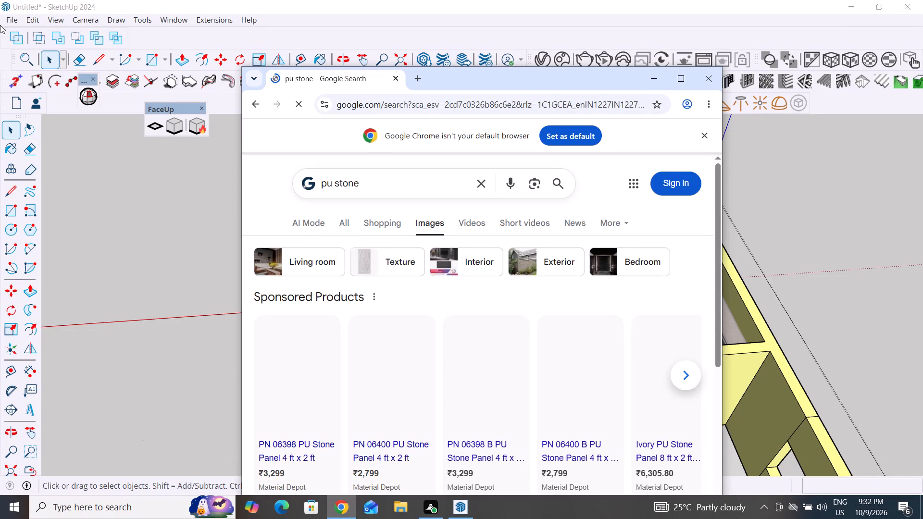
scroll(395, 357, "down", 4)
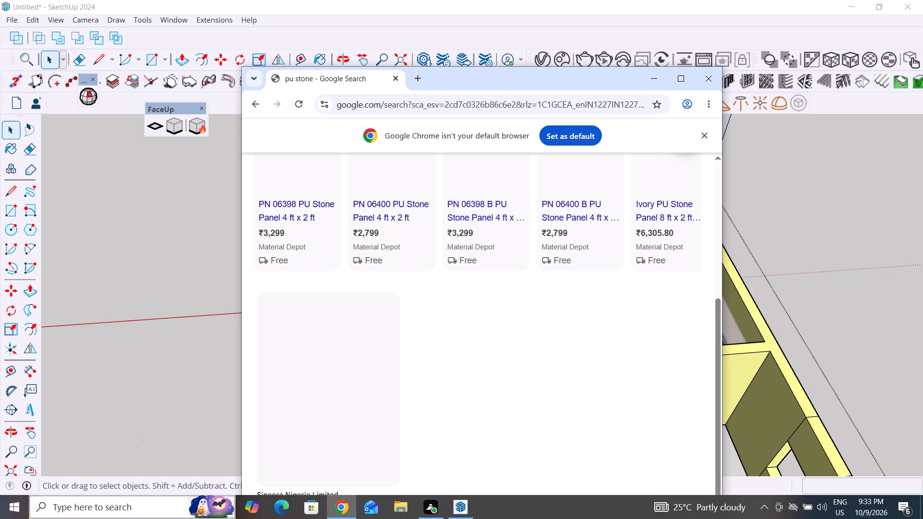
left_click(713, 84)
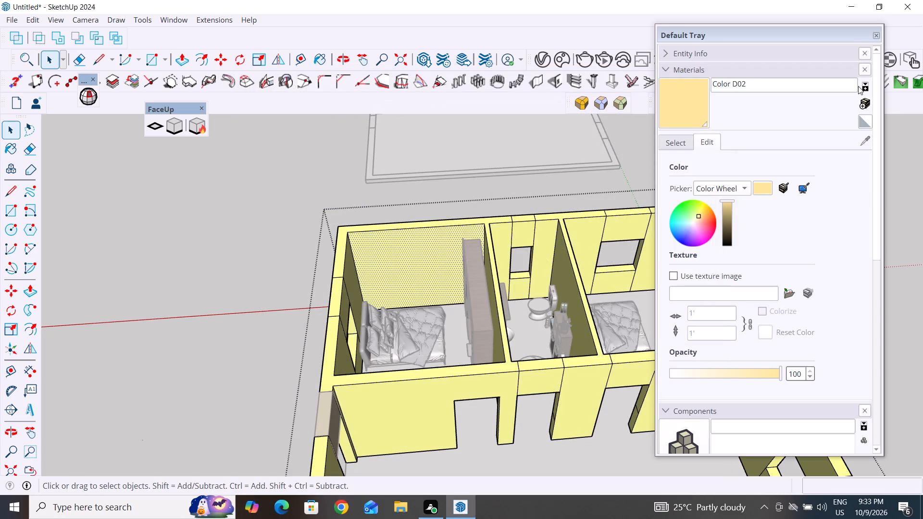
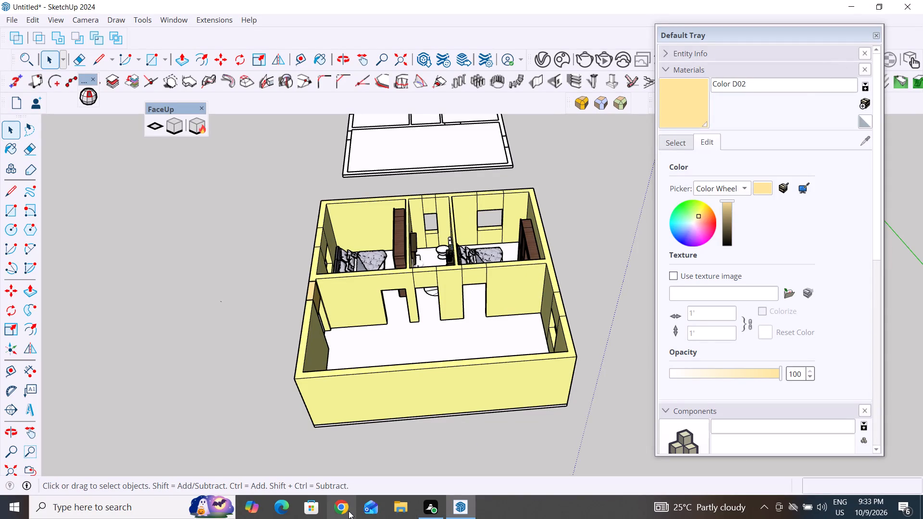
Switch to File Explorer, open the PU STONE image from the recent files to view it, and close the image.
left_click(400, 510)
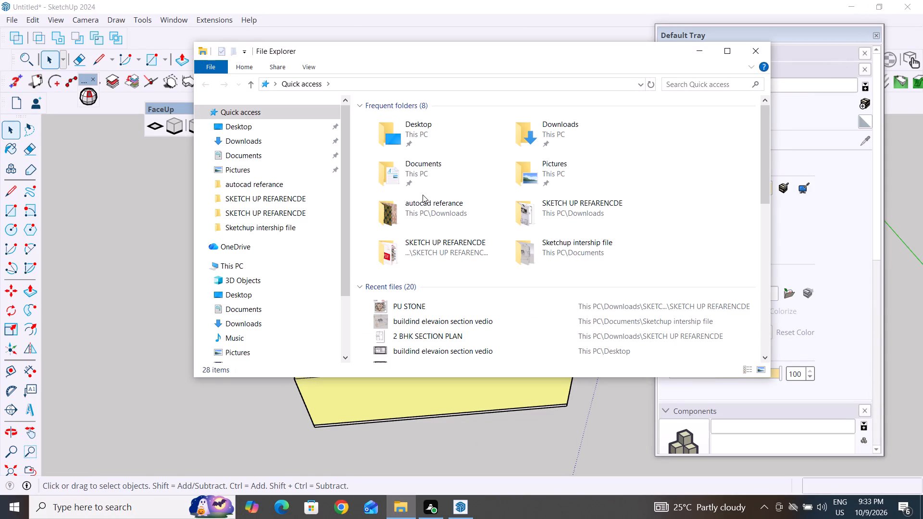
double_click(435, 303)
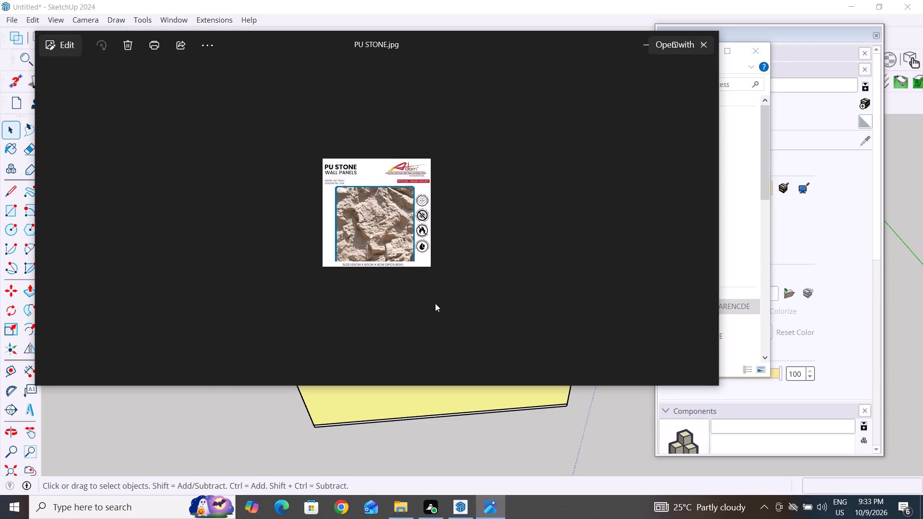
scroll(373, 262, "up", 3)
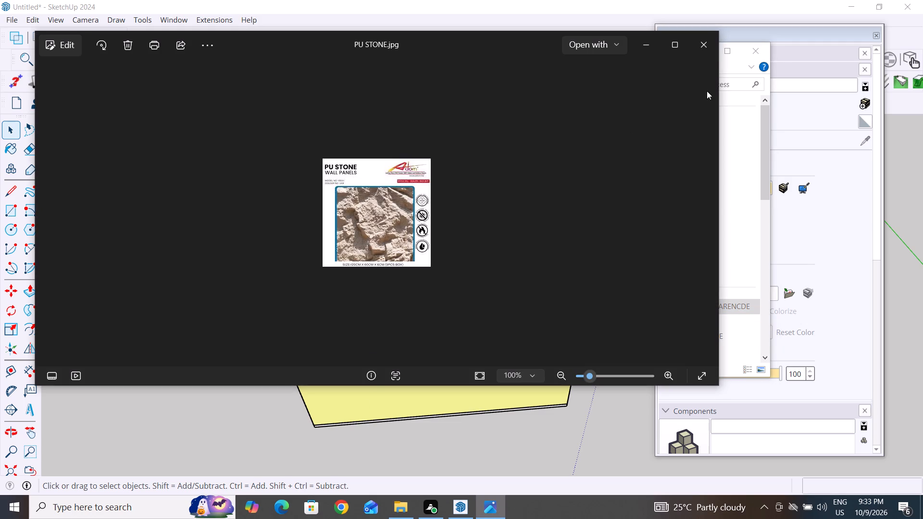
left_click(709, 44)
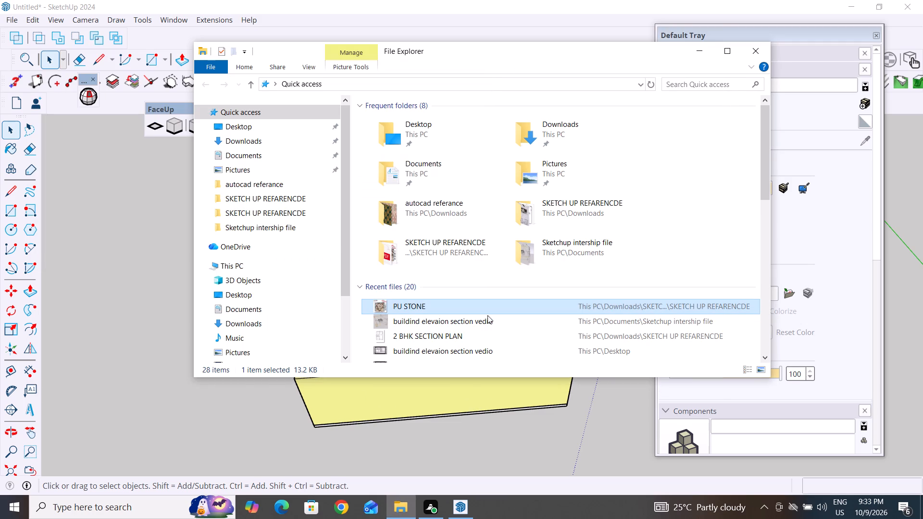
Try to open the recent file "buildind elevaion section vedio" stored in the Sketchup intership file folder, and close the File Explorer window.
double_click(449, 323)
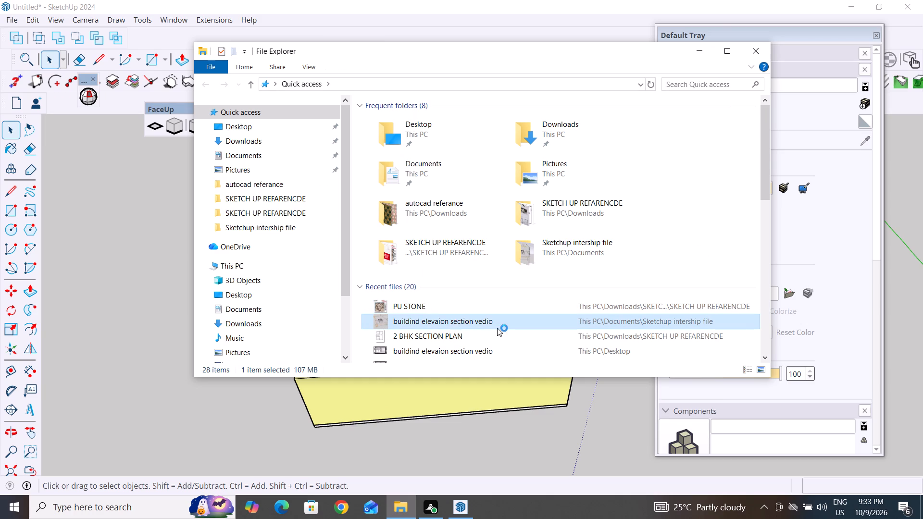
left_click(762, 53)
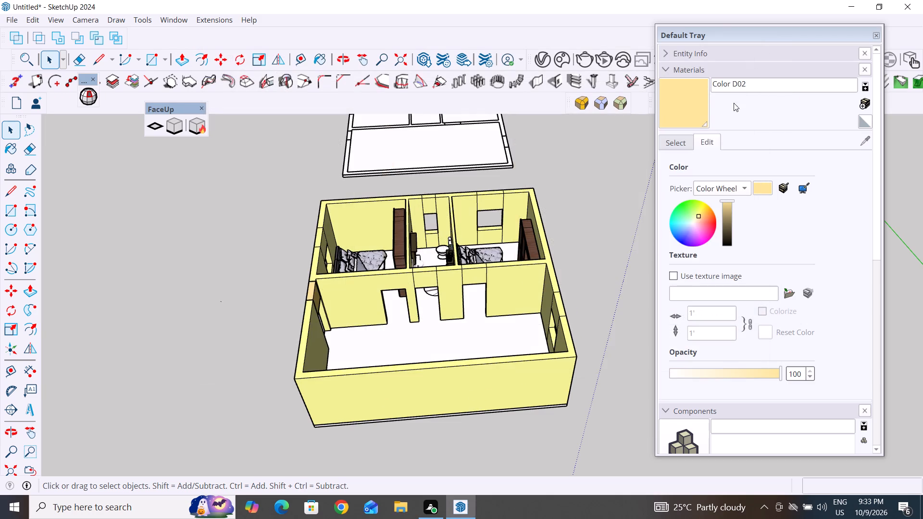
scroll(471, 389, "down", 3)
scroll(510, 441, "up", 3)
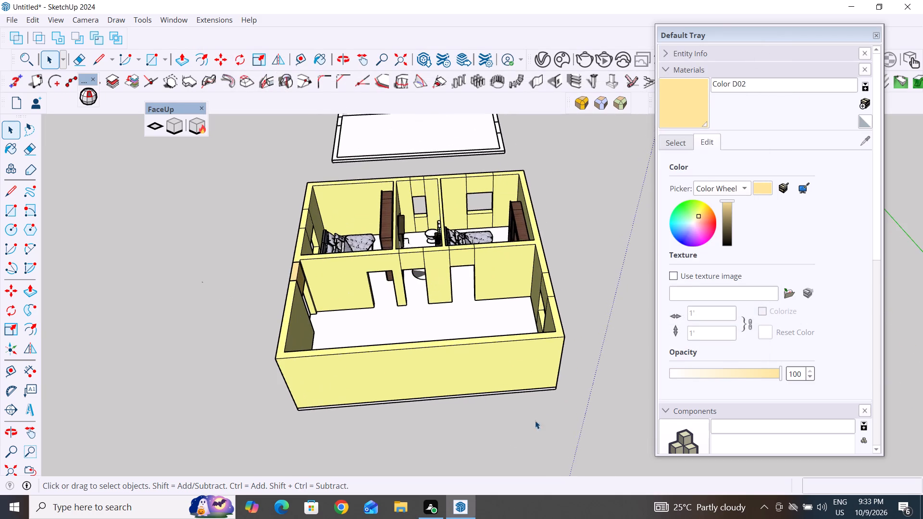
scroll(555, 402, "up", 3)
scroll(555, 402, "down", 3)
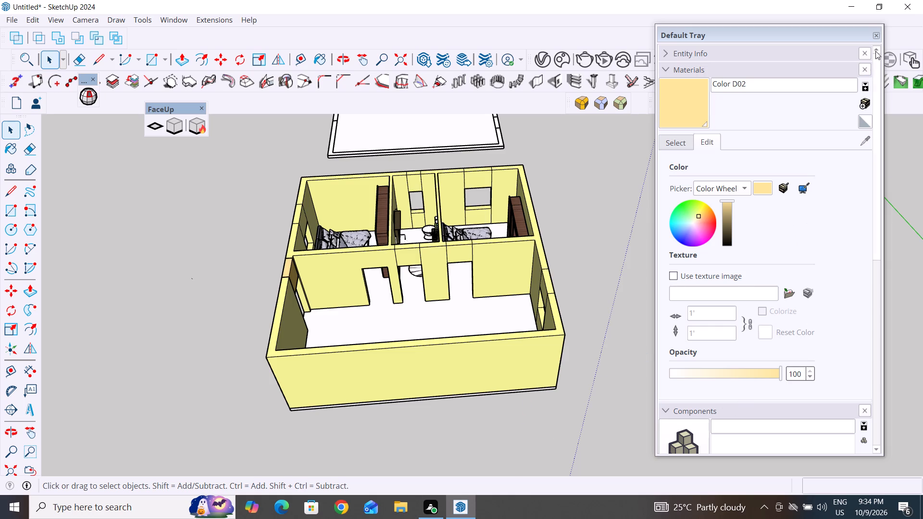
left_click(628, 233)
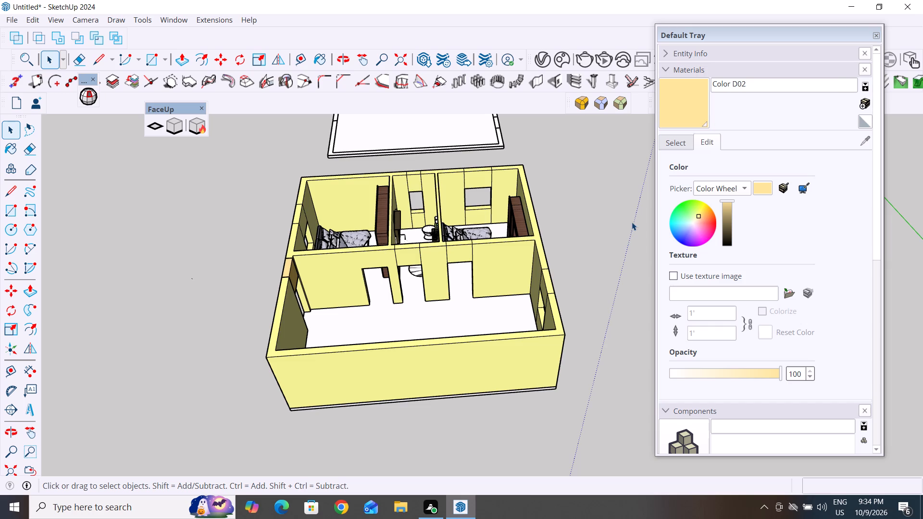
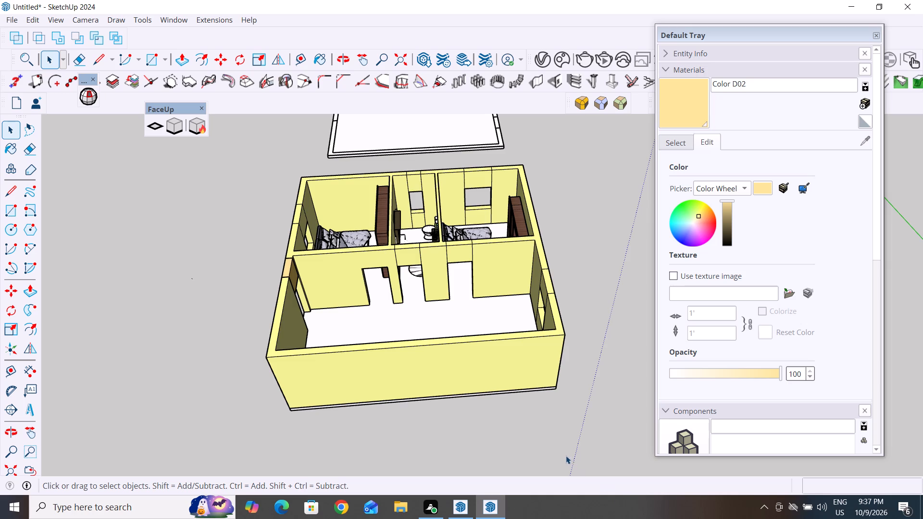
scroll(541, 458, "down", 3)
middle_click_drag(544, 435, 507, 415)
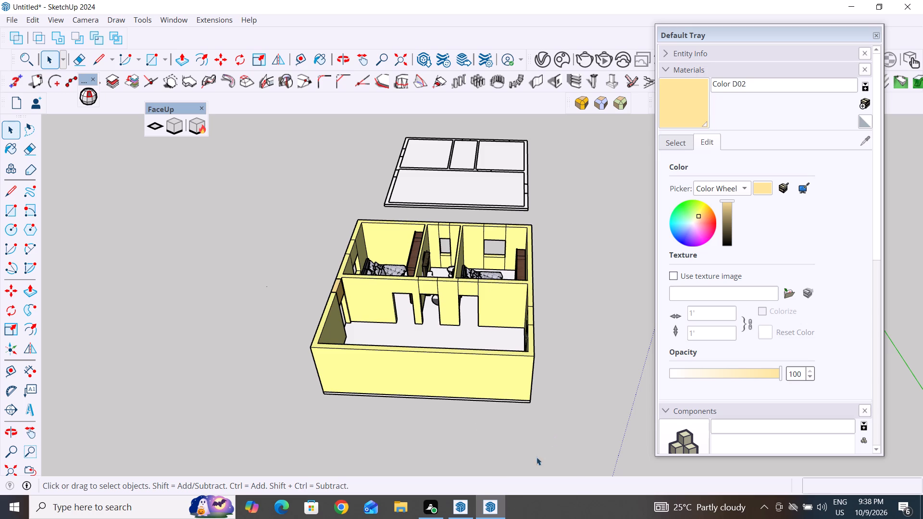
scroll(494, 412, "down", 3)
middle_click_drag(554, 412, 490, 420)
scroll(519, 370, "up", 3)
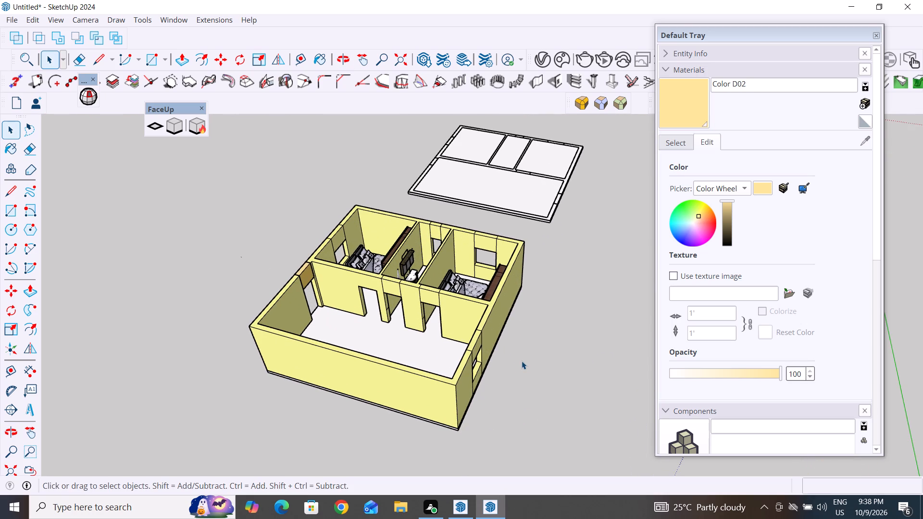
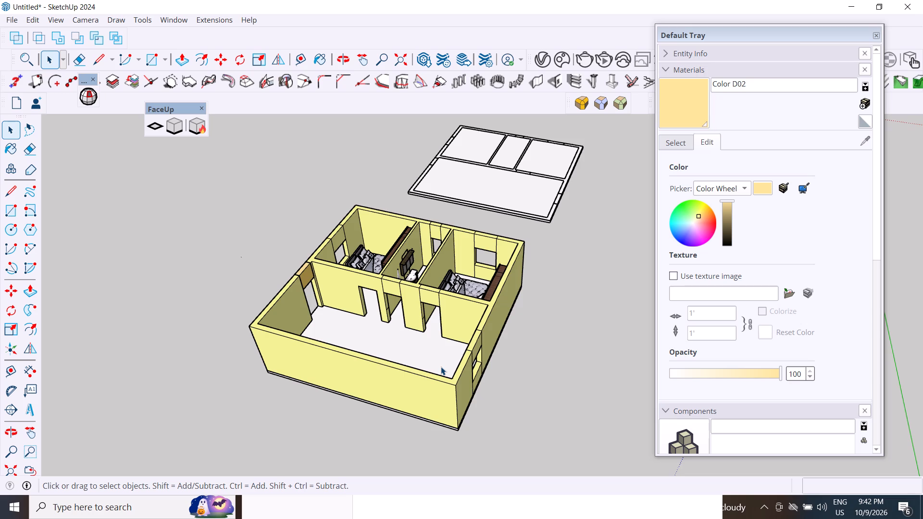
Inspect the house model's yellow walls, including the back wall face of the bedroom beside the bathroom, and the overall layout.
scroll(418, 352, "down", 1)
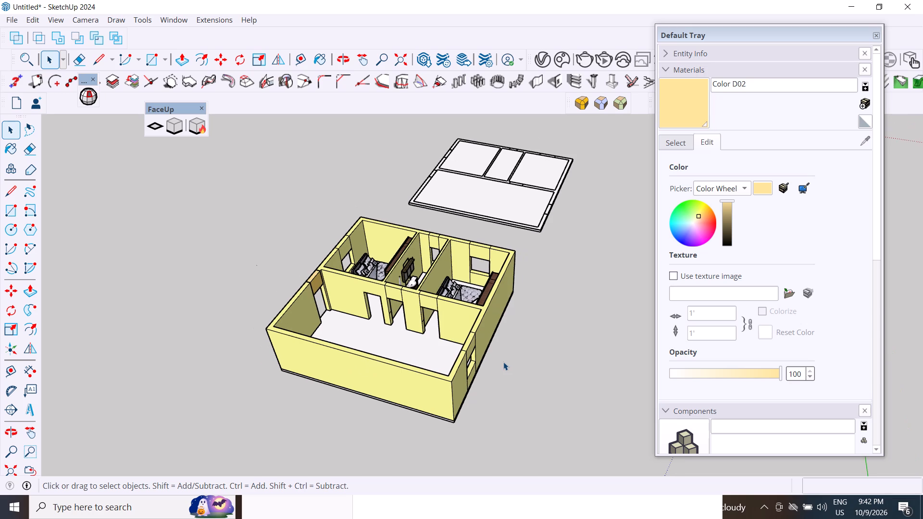
scroll(346, 257, "up", 2)
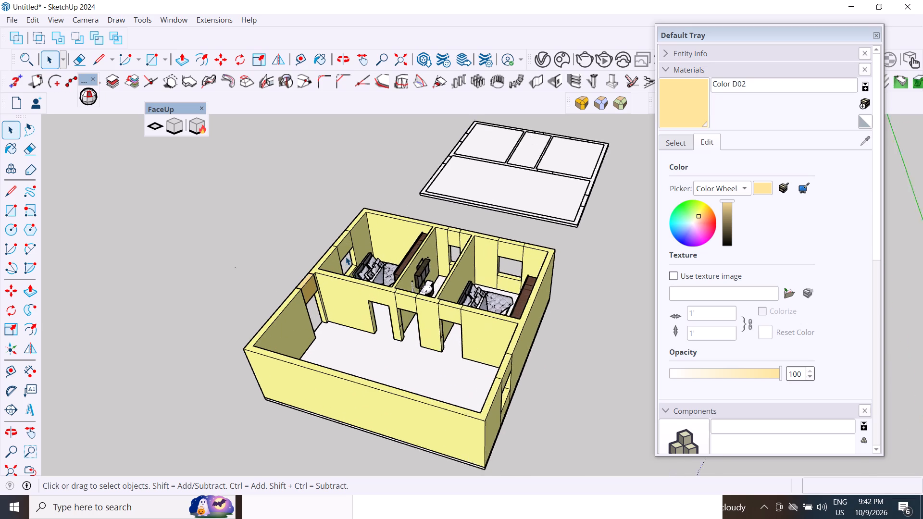
scroll(346, 257, "up", 1)
middle_click_drag(390, 265, 460, 236)
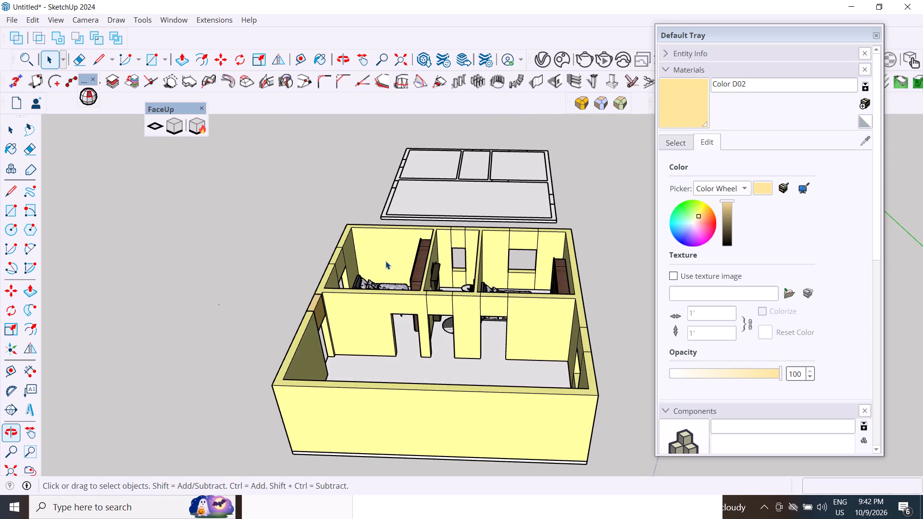
scroll(386, 260, "up", 3)
double_click(410, 246)
left_click(410, 246)
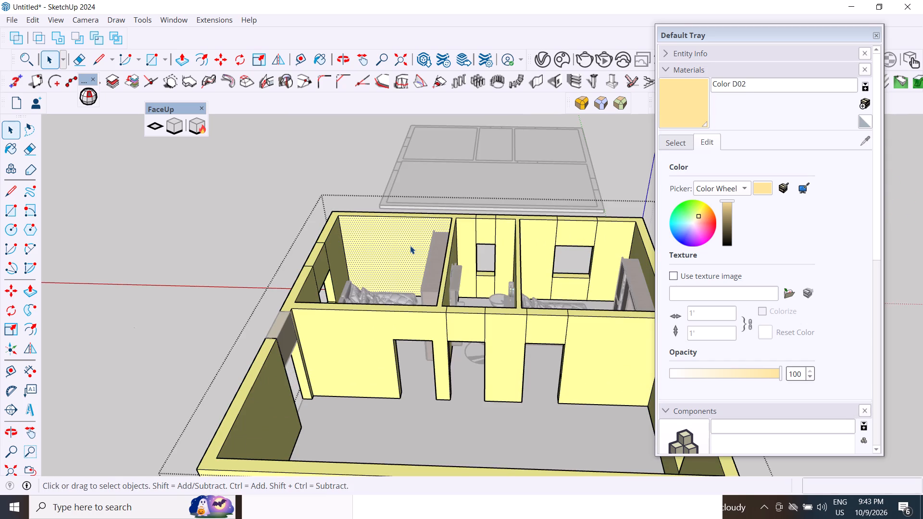
left_click(267, 245)
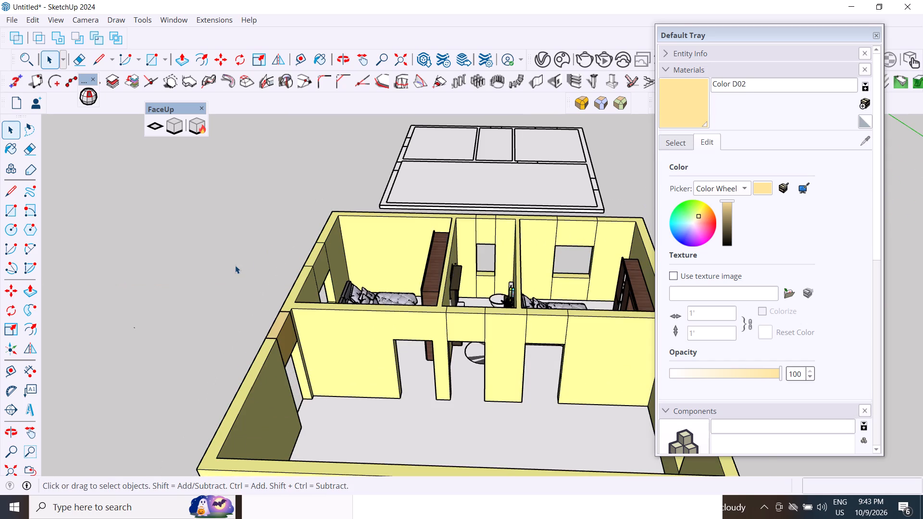
scroll(235, 265, "down", 3)
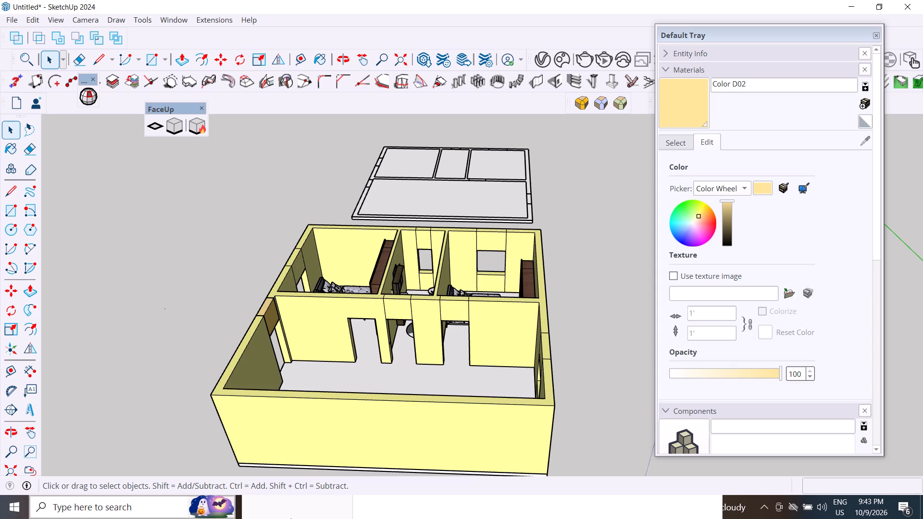
scroll(468, 260, "down", 4)
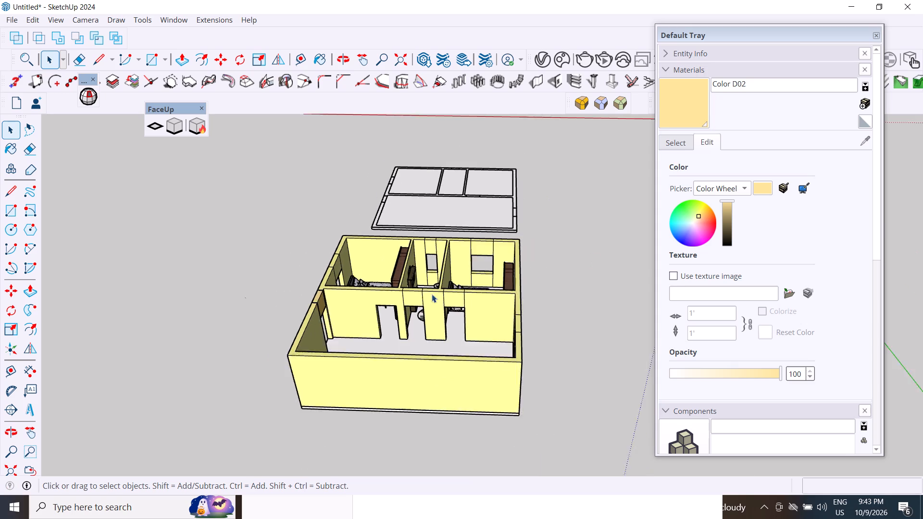
scroll(432, 294, "down", 2)
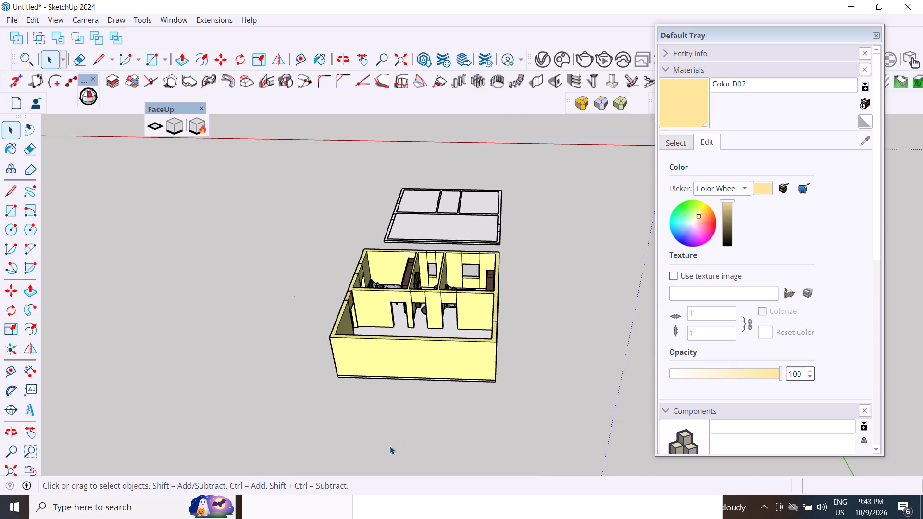
scroll(396, 447, "down", 1)
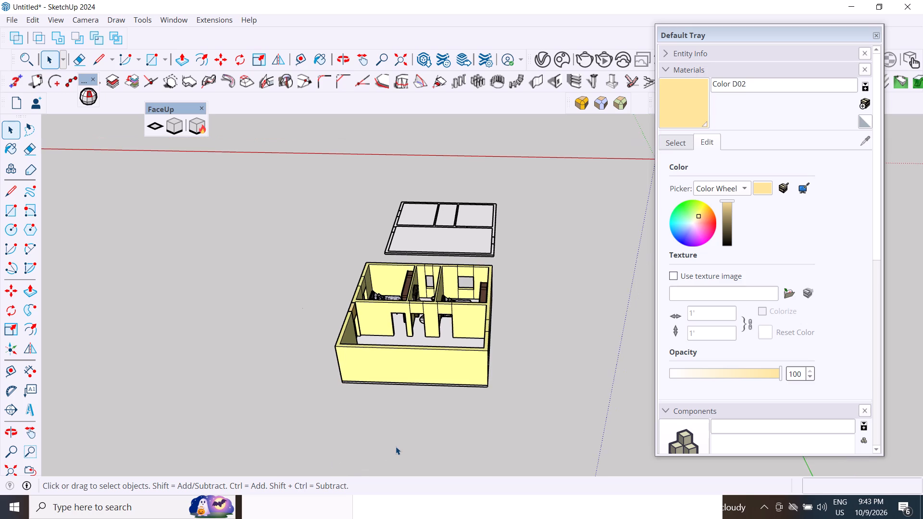
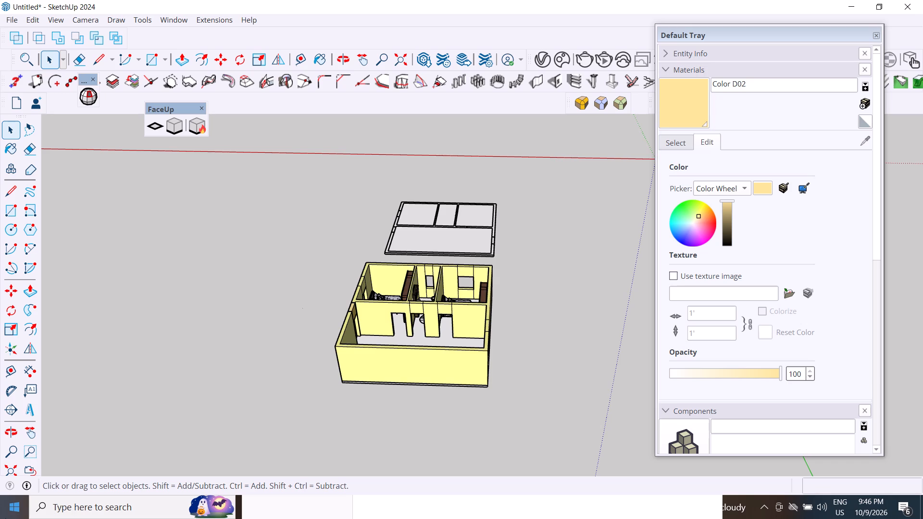
Open the house walls group for editing and select the inner wall face of the large open room beside the orange-topped opening.
middle_click_drag(452, 418, 323, 442)
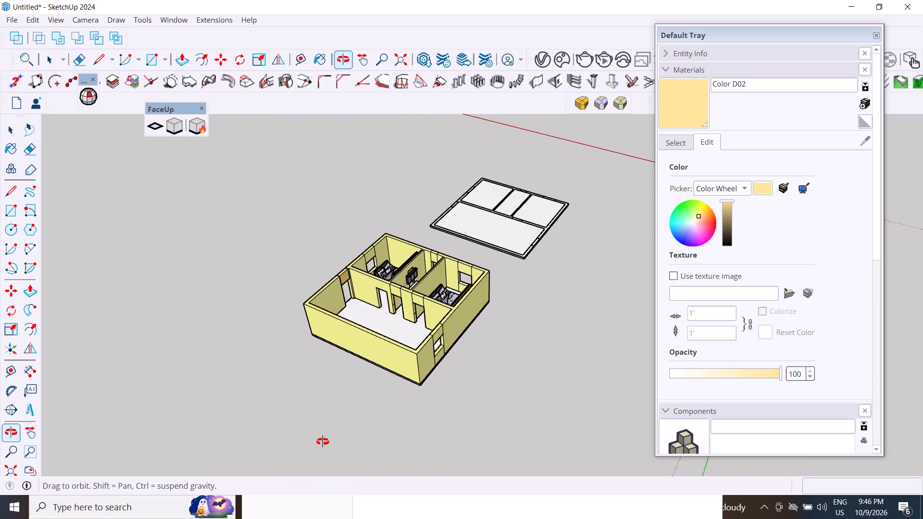
middle_click_drag(323, 442, 324, 444)
scroll(322, 258, "up", 7)
middle_click_drag(392, 338, 291, 373)
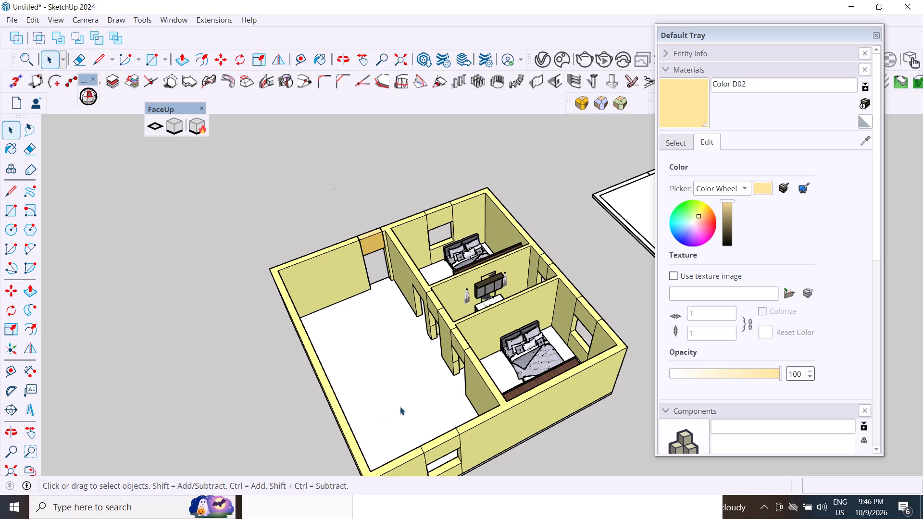
double_click(327, 259)
double_click(332, 271)
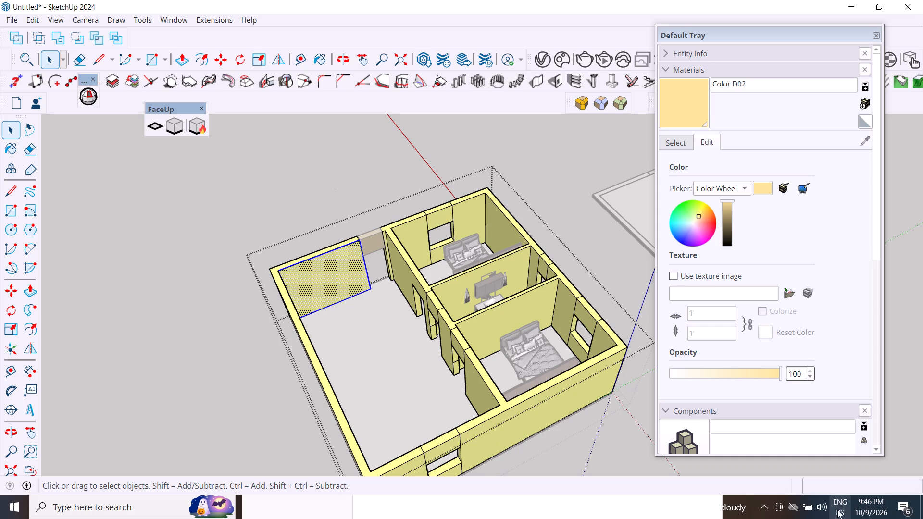
Restore the house model window to a smaller size and move it down to uncover the windows behind it.
left_click(691, 10)
left_click(880, 6)
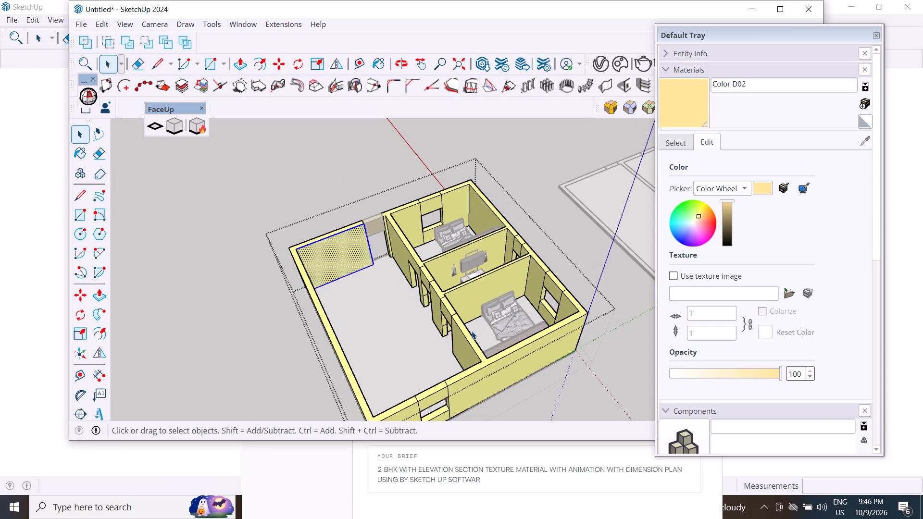
left_click_drag(645, 12, 593, 223)
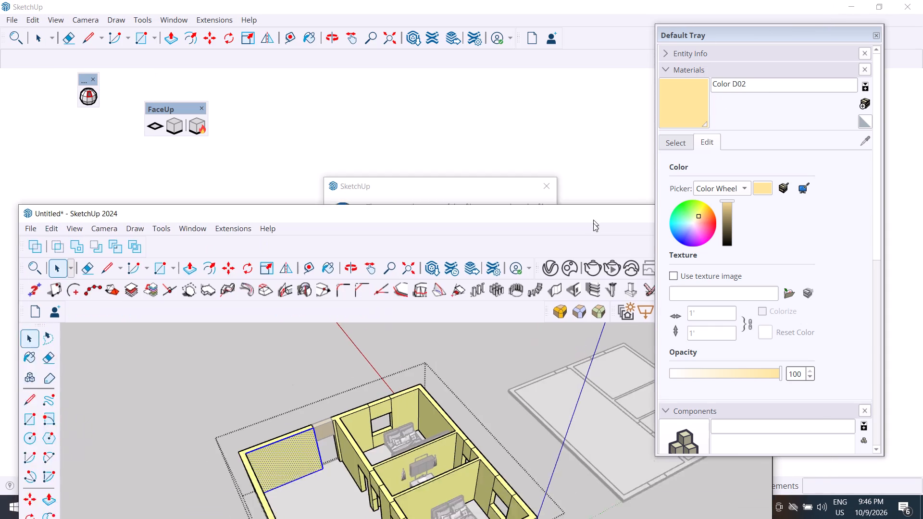
left_click_drag(593, 223, 587, 238)
left_click_drag(569, 236, 569, 318)
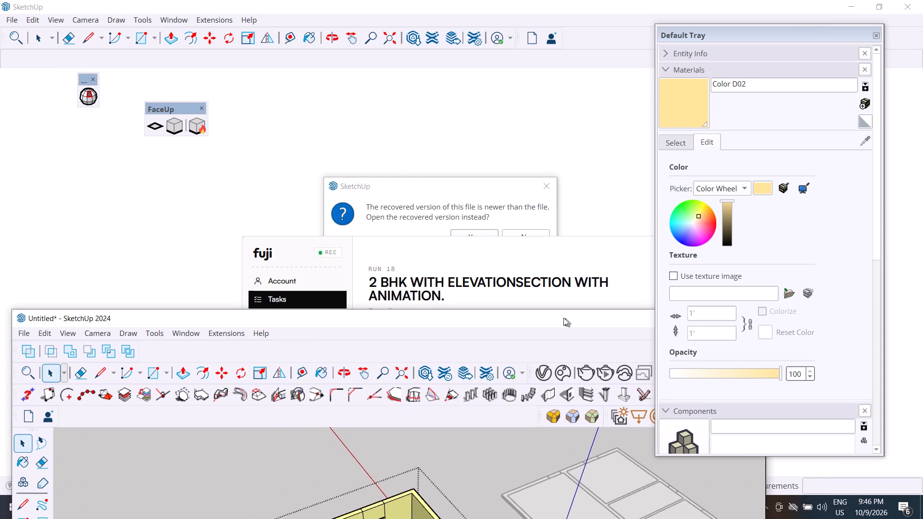
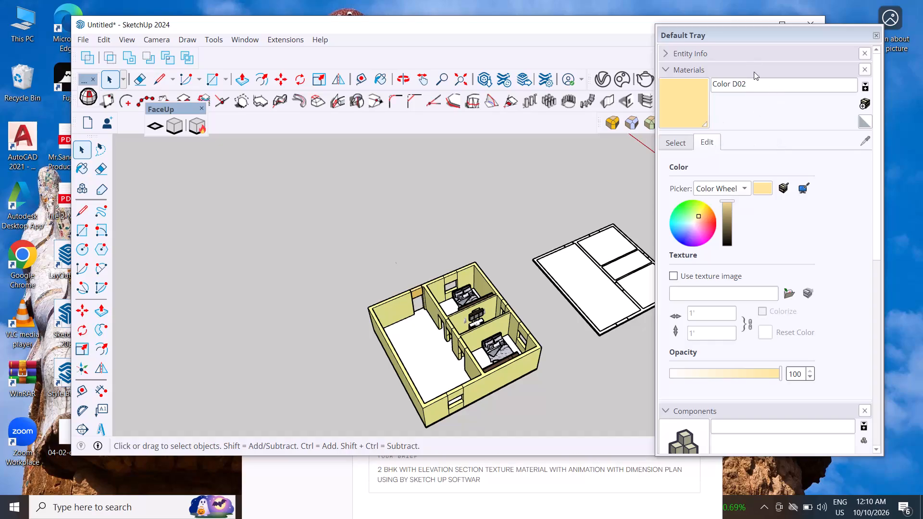
Move the Default Tray down clear of the window controls and maximize the house model window.
left_click(625, 29)
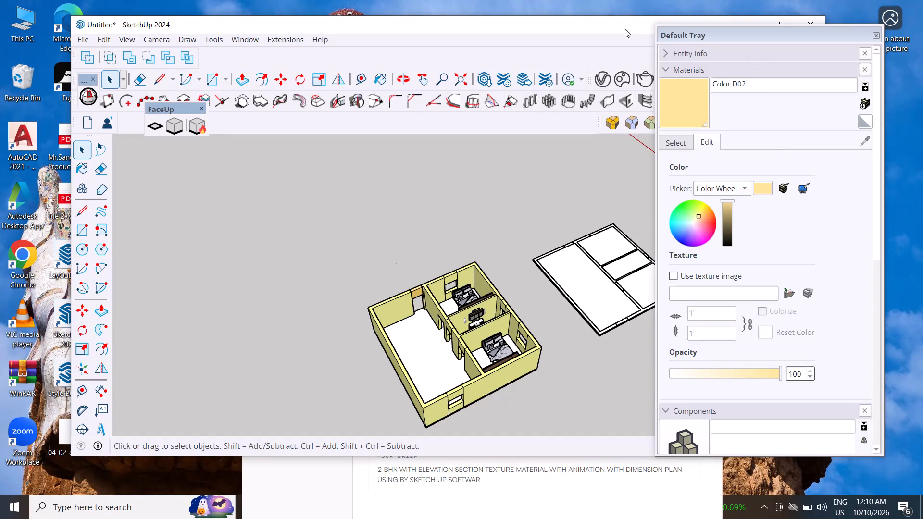
left_click_drag(779, 36, 783, 134)
left_click(788, 28)
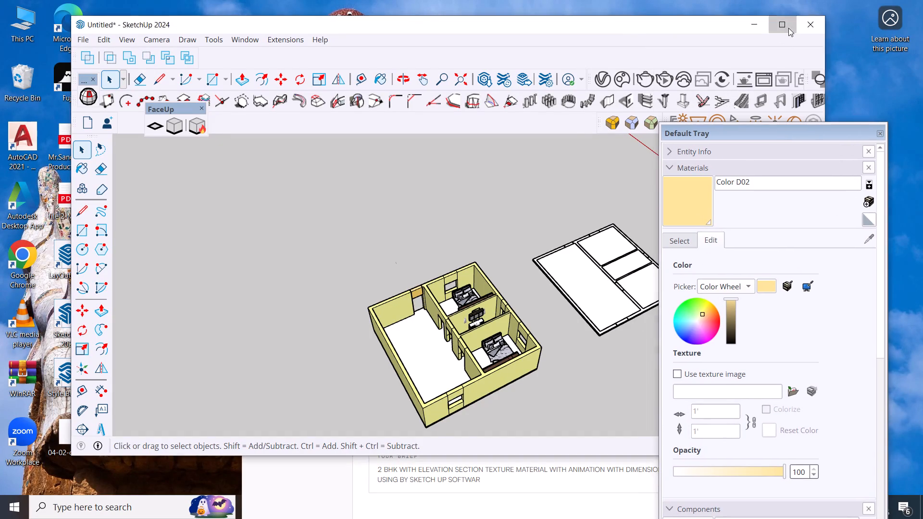
scroll(460, 392, "down", 1)
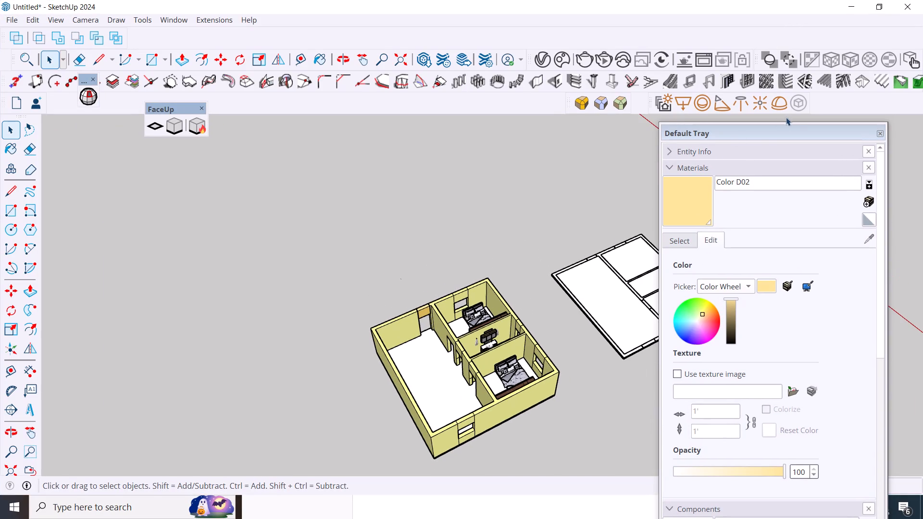
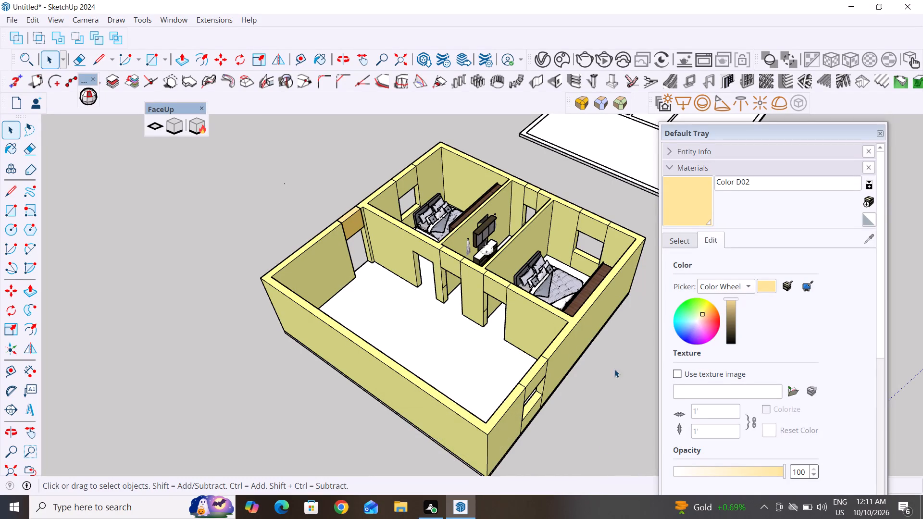
Open 3D Warehouse and replace the curtain query with a search for WINDOW.
scroll(433, 435, "down", 2)
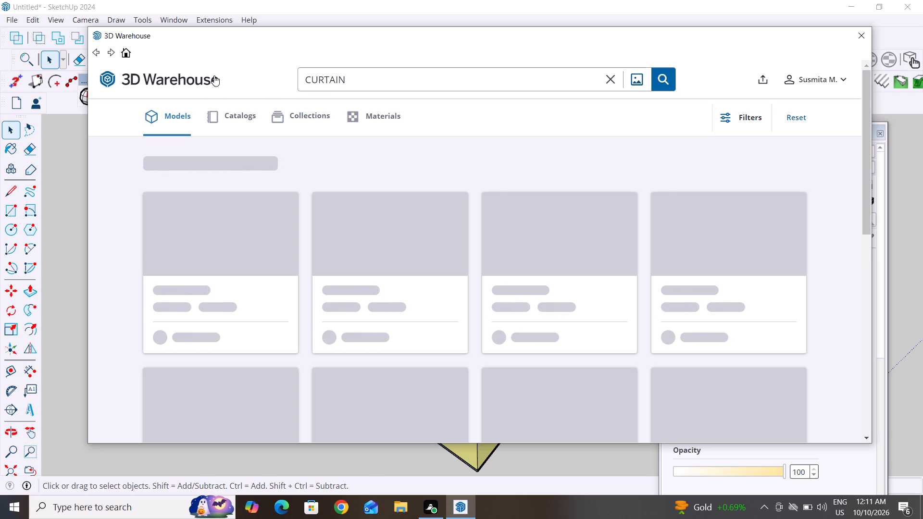
left_click(390, 99)
left_click(393, 88)
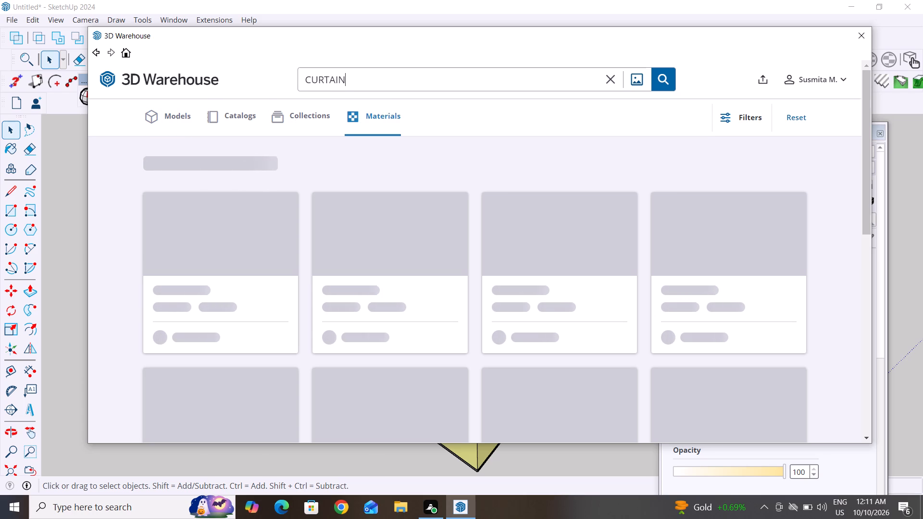
key("BackSpace")
key("BackSpace")
key("BackSpace")
key("BackSpace")
key("BackSpace")
key("BackSpace")
key("BackSpace")
key("BackSpace")
key("BackSpace")
key("BackSpace")
key("BackSpace")
key("BackSpace")
key("BackSpace")
key("BackSpace")
key("BackSpace")
key("BackSpace")
key("BackSpace")
type("WINDOW")
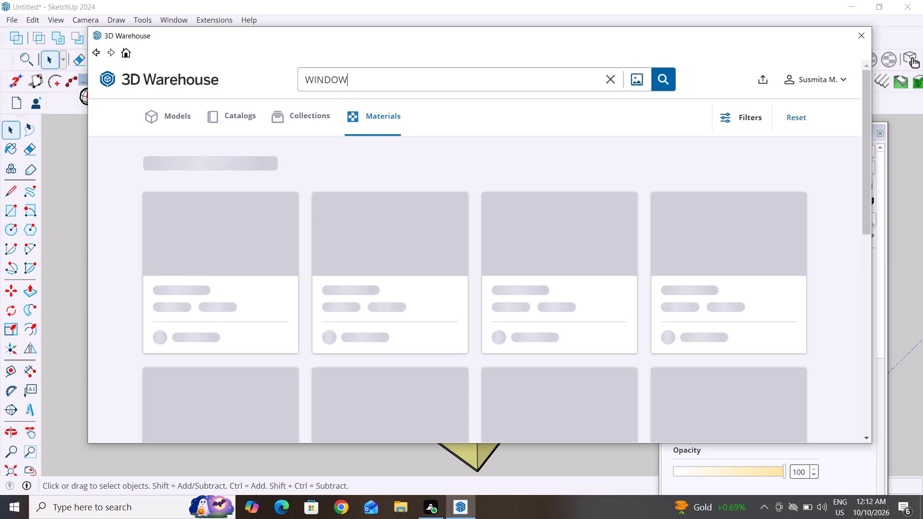
key("Return")
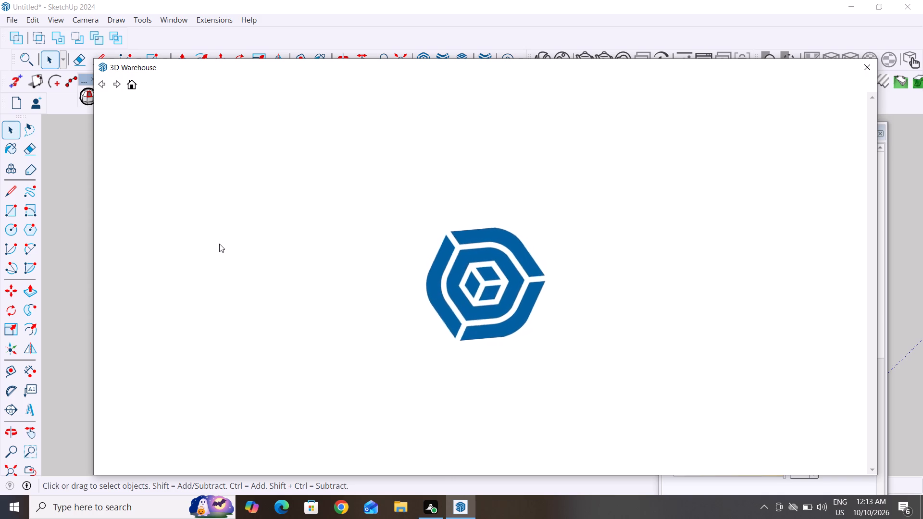
Browse the 3D Warehouse material results for WINDOW, looking for a suitable window for the house.
left_click_drag(616, 82, 622, 79)
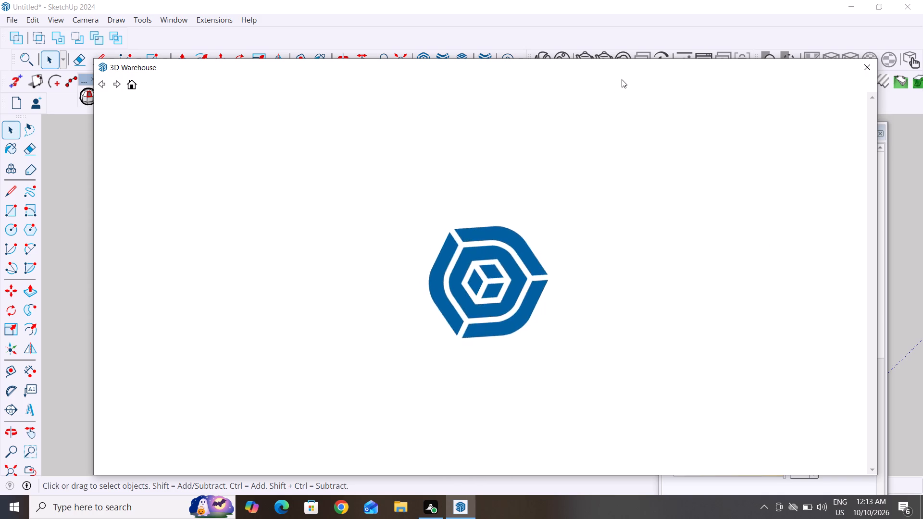
left_click_drag(622, 79, 638, 45)
left_click_drag(616, 79, 572, 55)
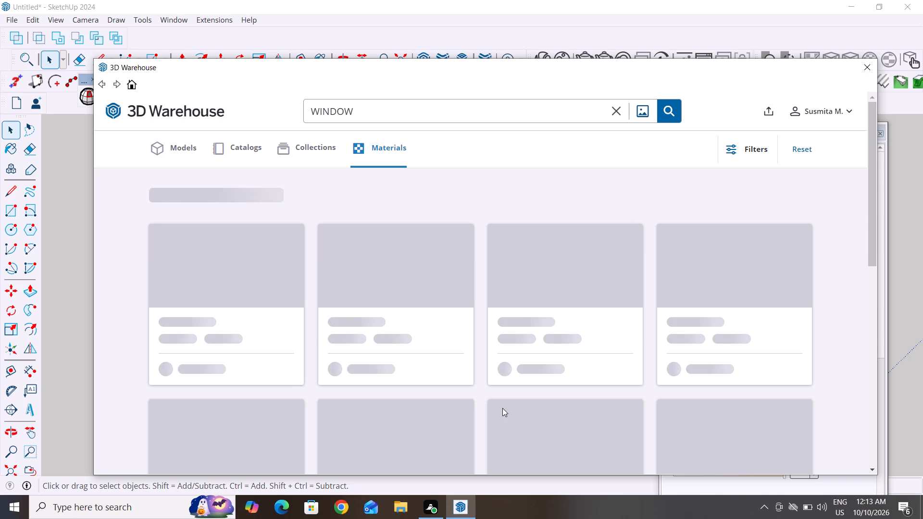
scroll(502, 408, "down", 2)
scroll(502, 408, "up", 6)
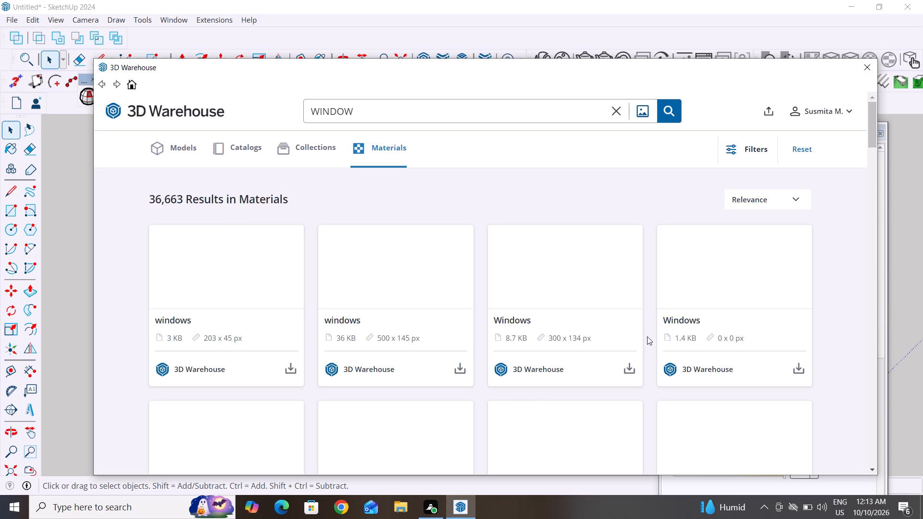
scroll(647, 336, "down", 3)
scroll(647, 346, "up", 4)
scroll(647, 346, "down", 5)
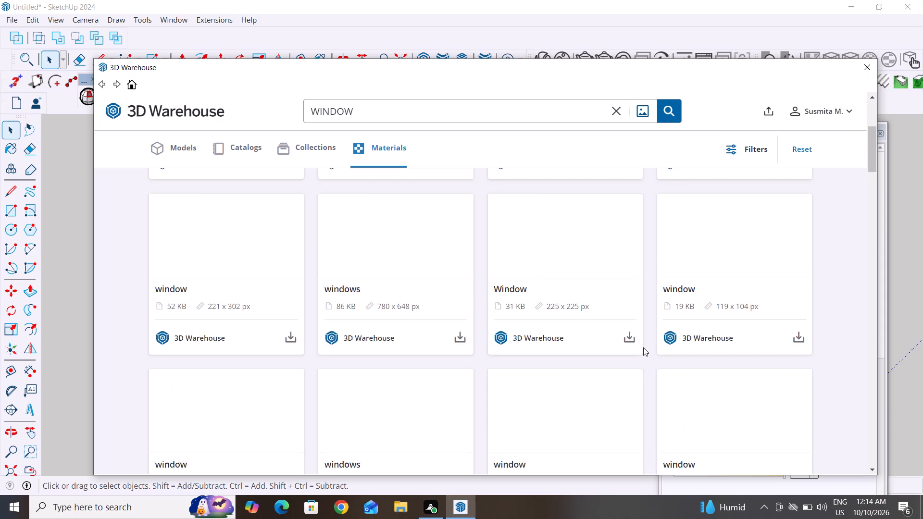
scroll(639, 353, "up", 6)
scroll(639, 353, "down", 6)
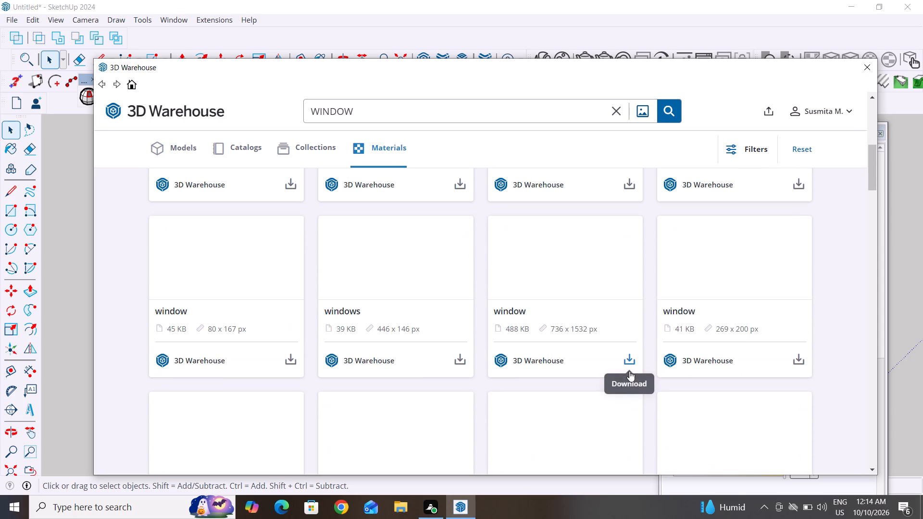
scroll(629, 371, "down", 7)
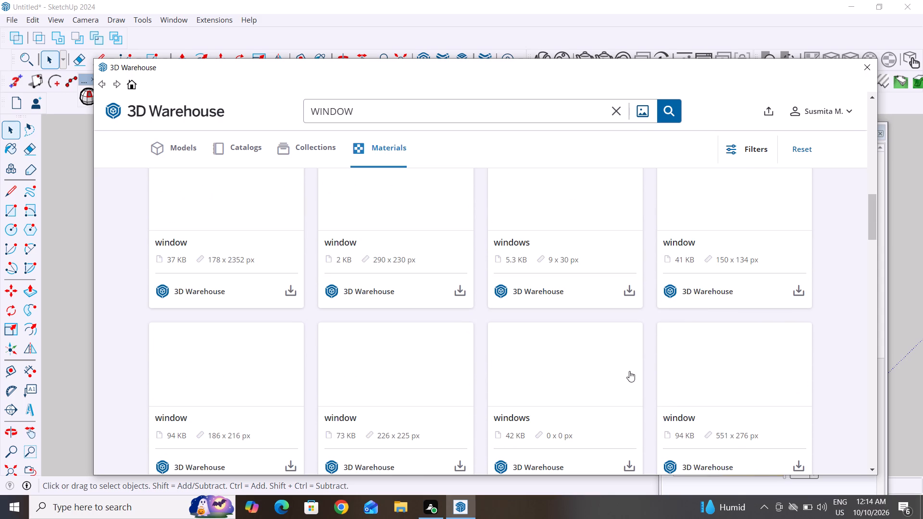
scroll(629, 371, "down", 6)
scroll(629, 371, "up", 2)
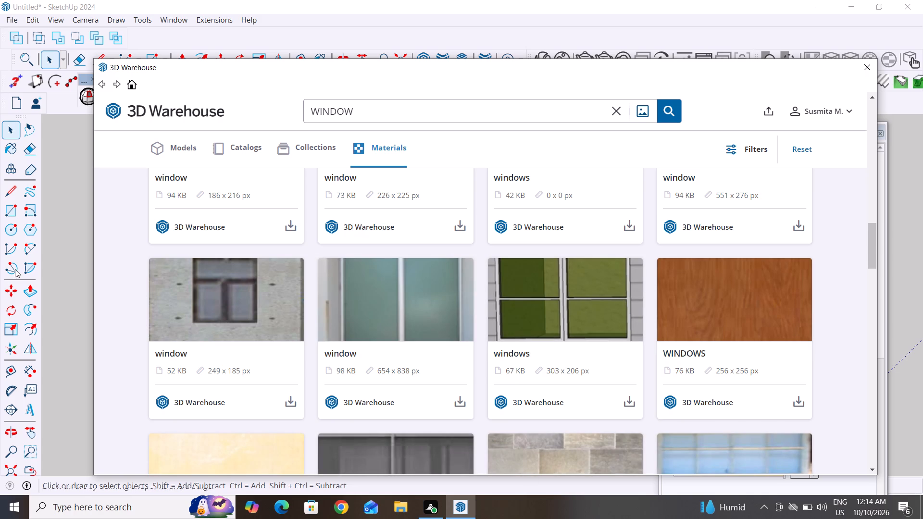
Switch the WINDOW search results from materials to models.
left_click(196, 145)
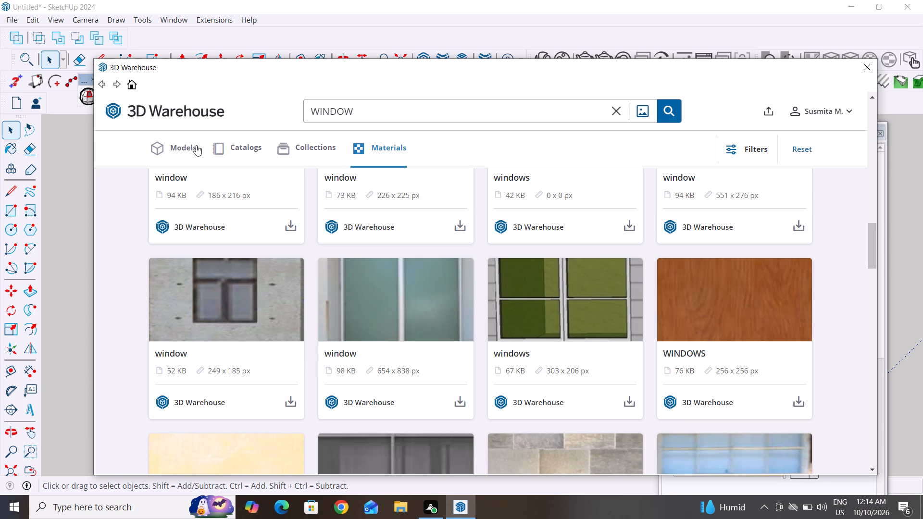
left_click(196, 152)
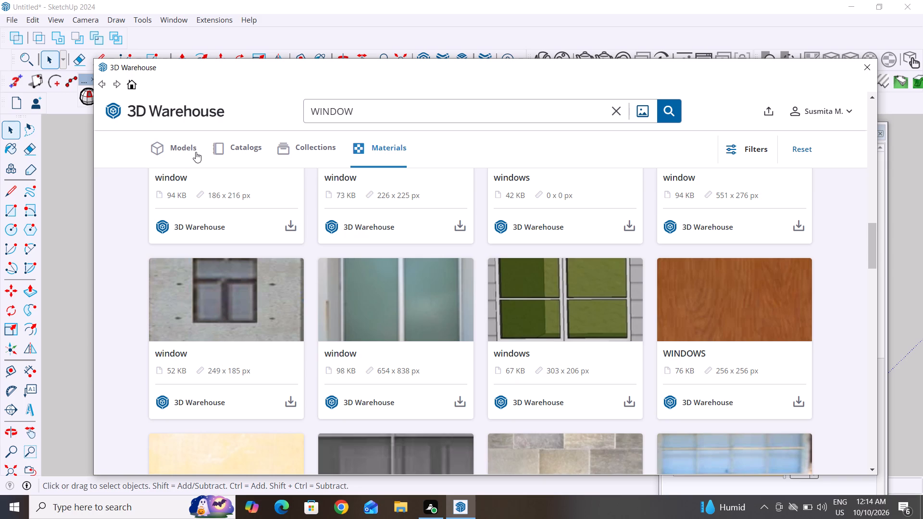
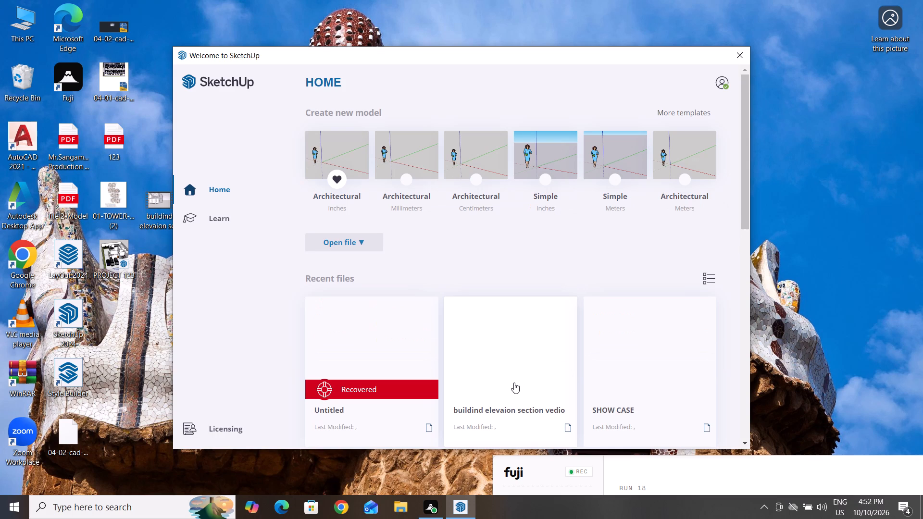
Open the recovered Untitled model from the recent files.
double_click(414, 348)
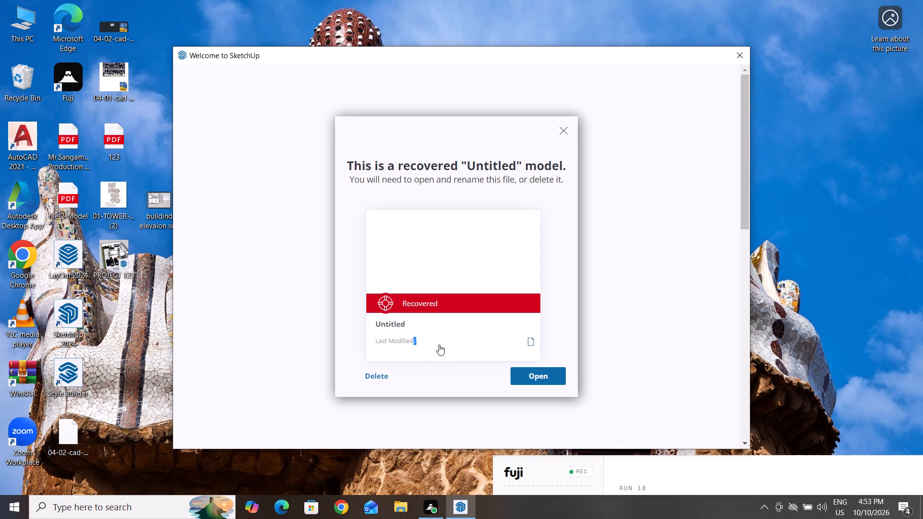
left_click(444, 344)
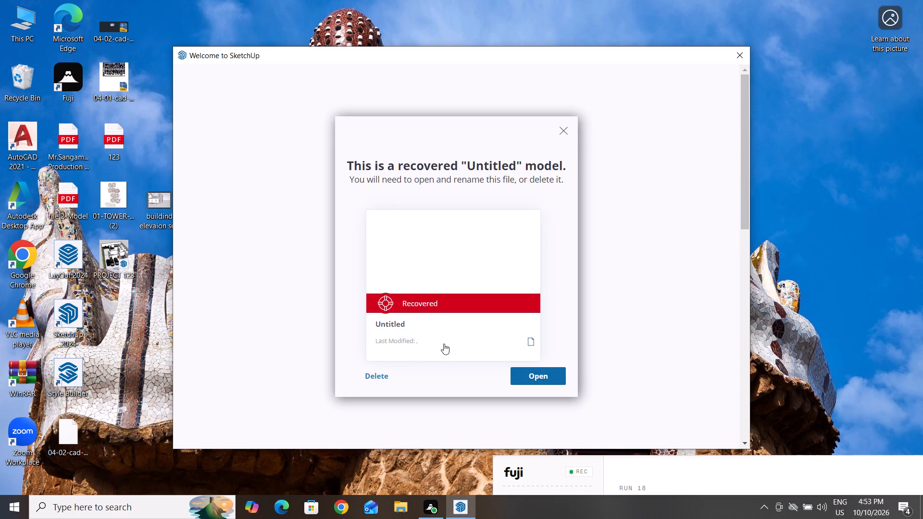
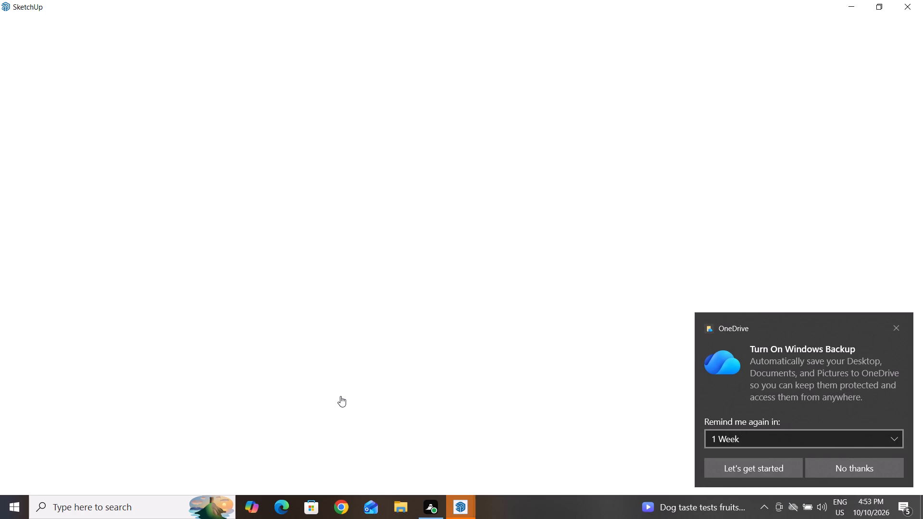
Dismiss the OneDrive Windows Backup notification.
left_click(900, 328)
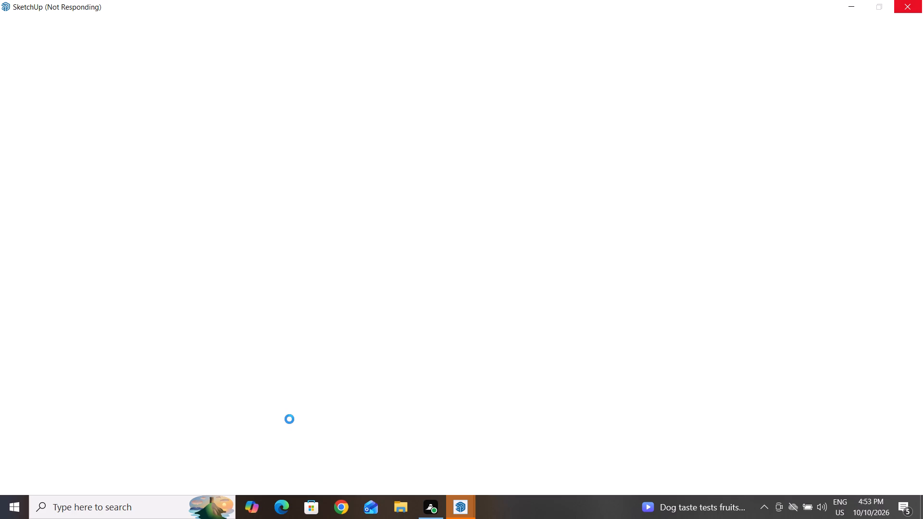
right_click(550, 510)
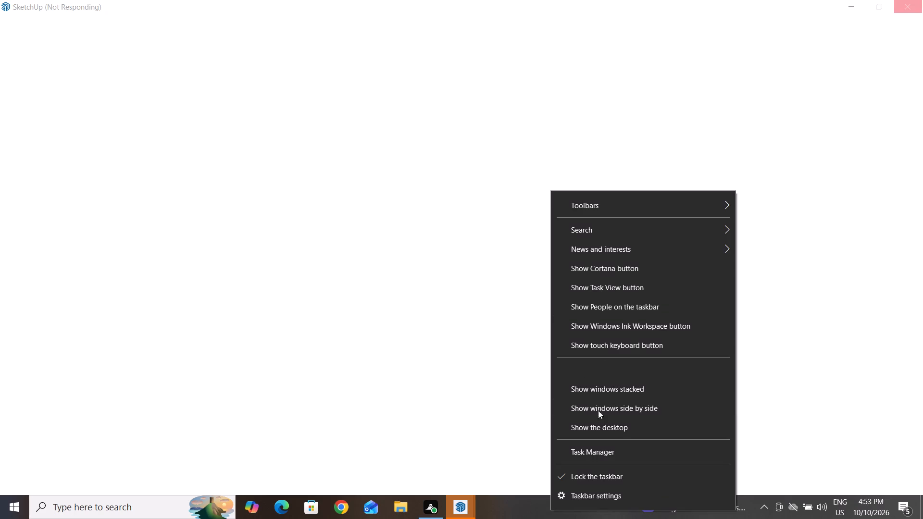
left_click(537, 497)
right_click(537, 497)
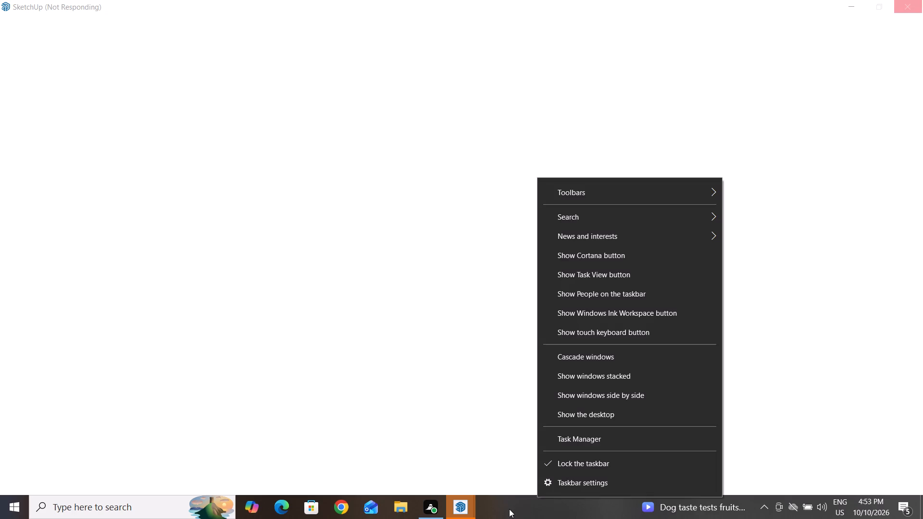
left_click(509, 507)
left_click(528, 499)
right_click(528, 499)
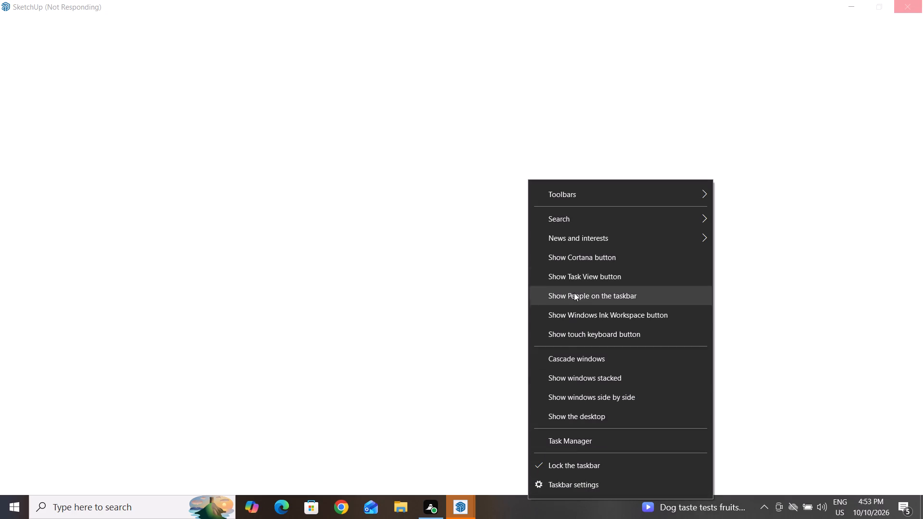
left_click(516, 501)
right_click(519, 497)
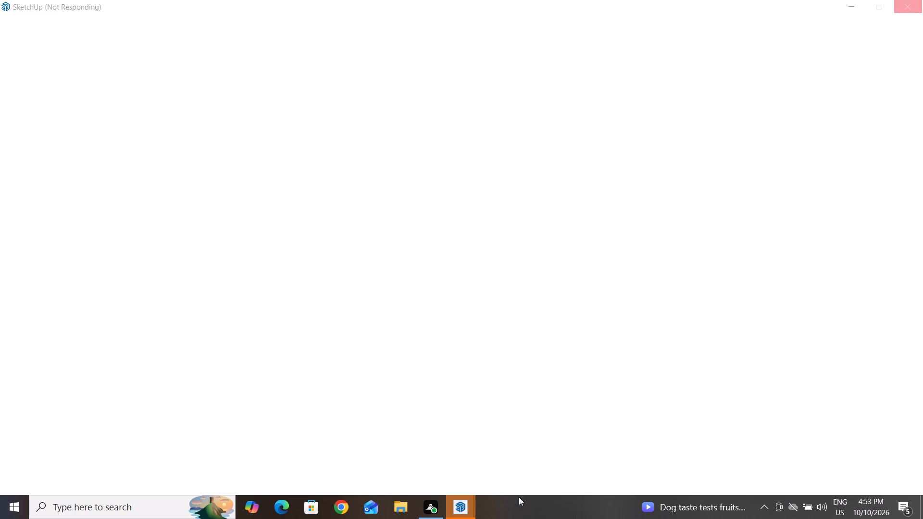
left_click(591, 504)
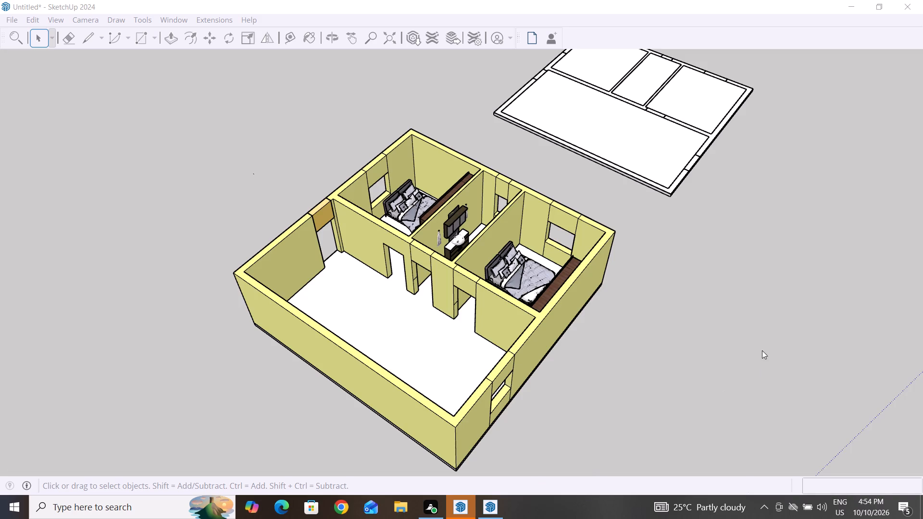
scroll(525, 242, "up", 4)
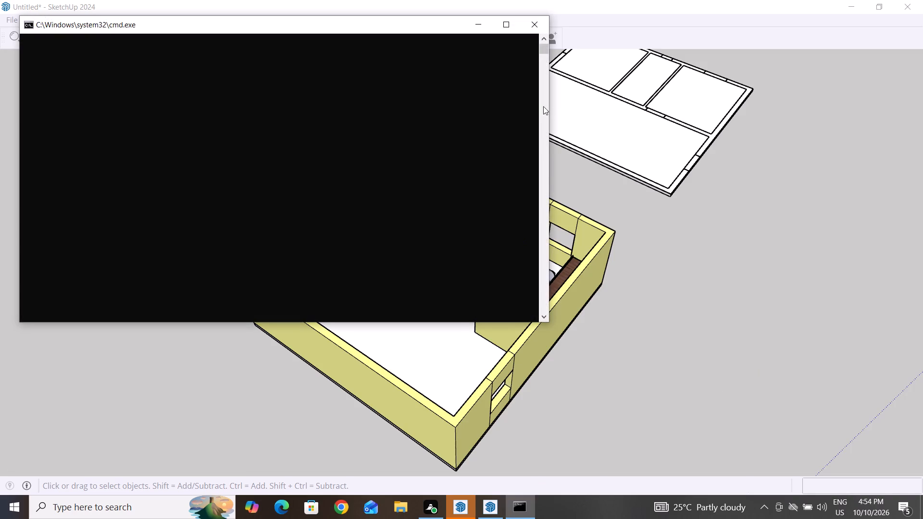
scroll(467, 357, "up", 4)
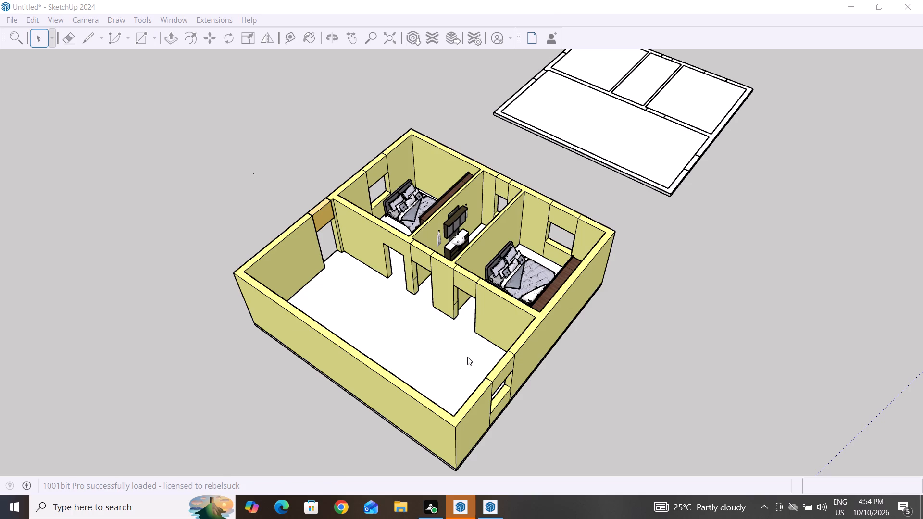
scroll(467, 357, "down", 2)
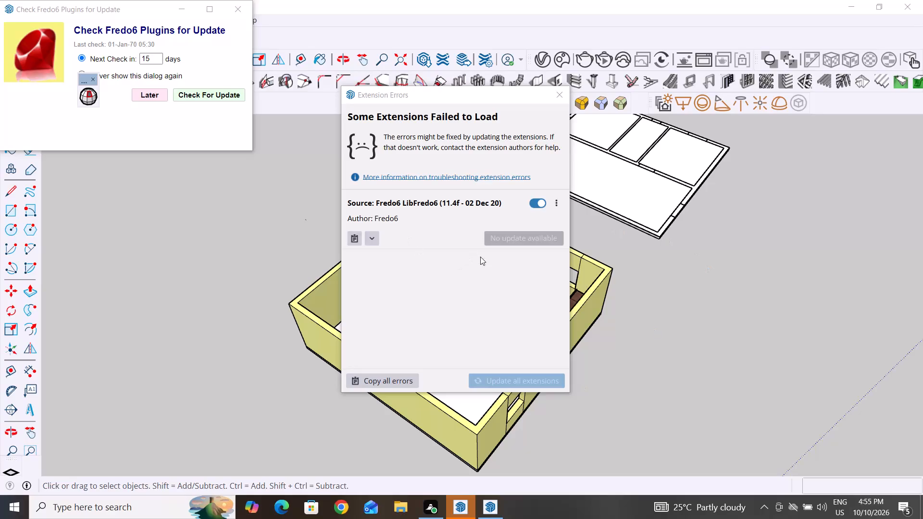
Close the Extension Errors report and the leftover Welcome to SketchUp window.
left_click(554, 93)
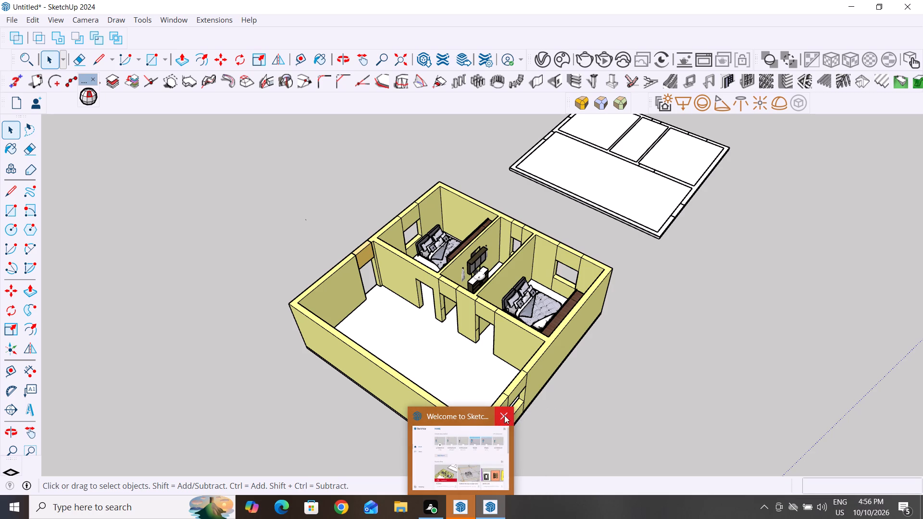
left_click(504, 415)
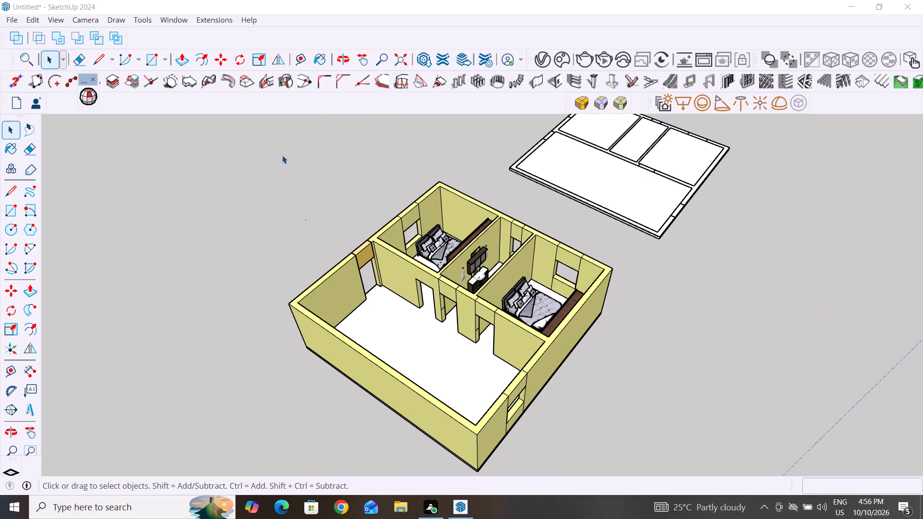
Examine the recovered house model from several angles, checking the furnished bedrooms, bathroom, living area and window openings.
middle_click_drag(436, 260, 632, 308)
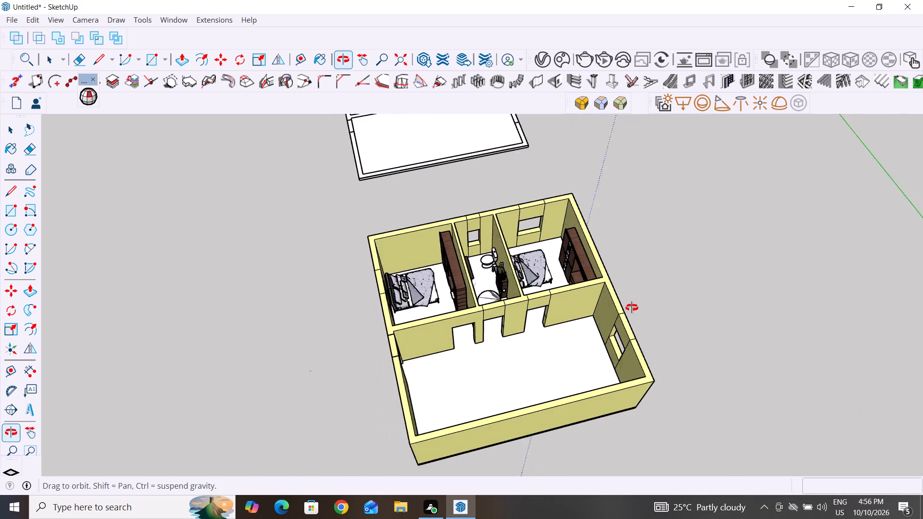
middle_click_drag(632, 308, 657, 304)
scroll(567, 178, "up", 4)
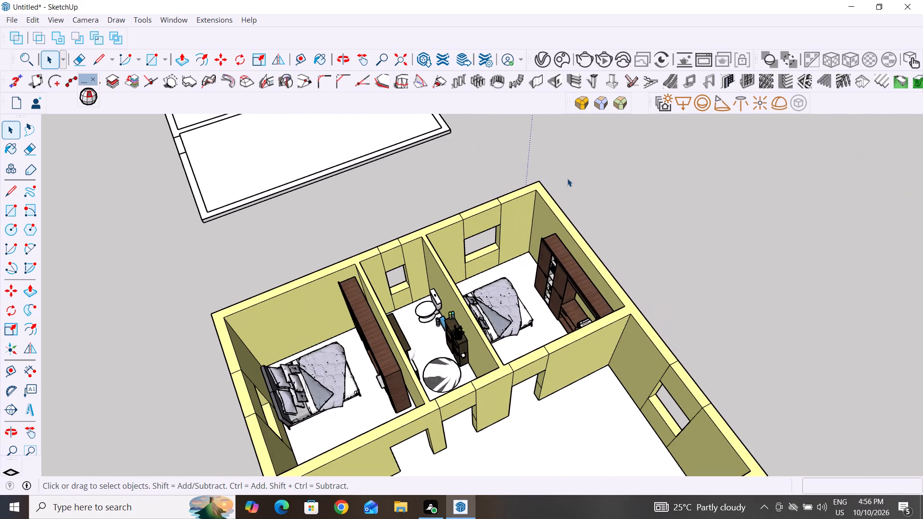
middle_click_drag(536, 245, 450, 181)
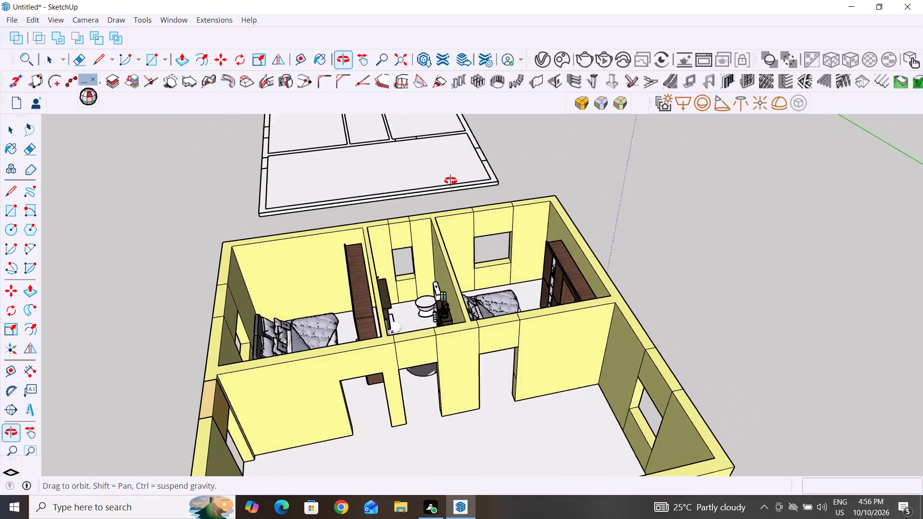
middle_click_drag(450, 181, 347, 179)
scroll(277, 161, "up", 3)
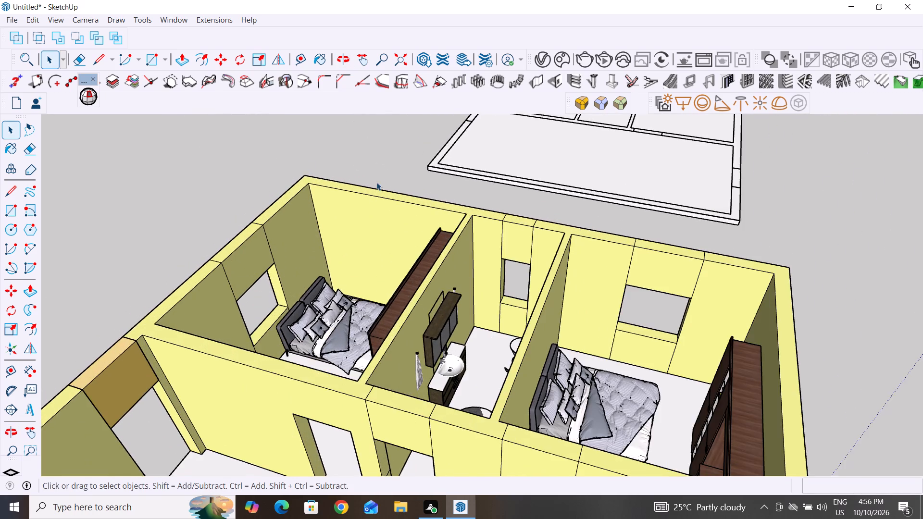
middle_click_drag(399, 188, 245, 228)
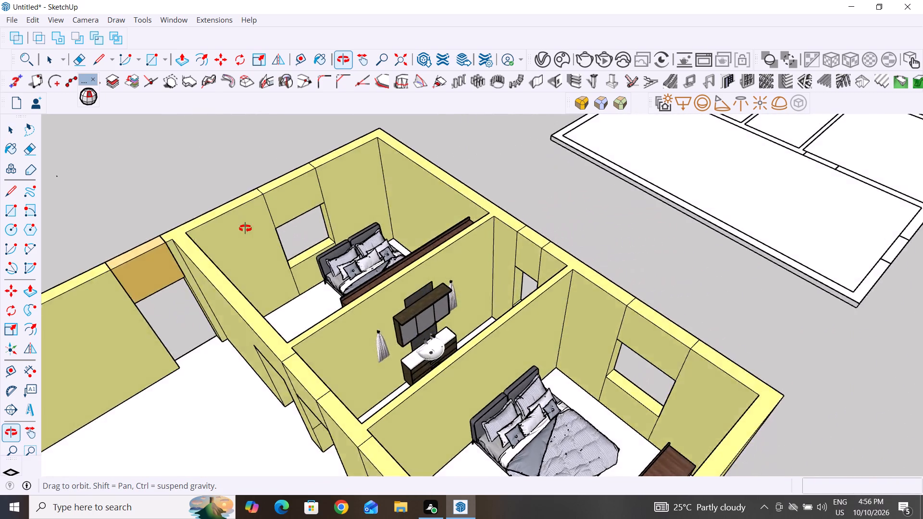
middle_click_drag(245, 228, 196, 256)
scroll(463, 234, "down", 5)
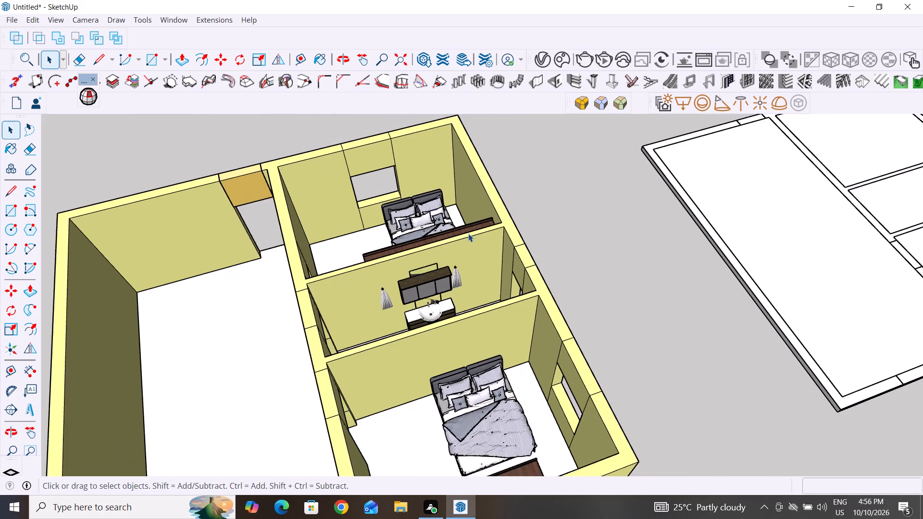
scroll(468, 234, "down", 4)
middle_click_drag(330, 298, 339, 269)
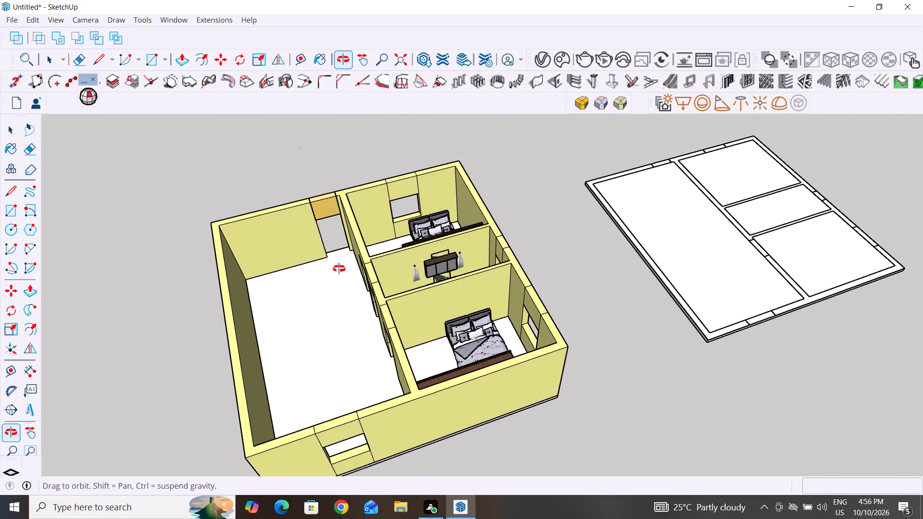
middle_click_drag(339, 269, 386, 240)
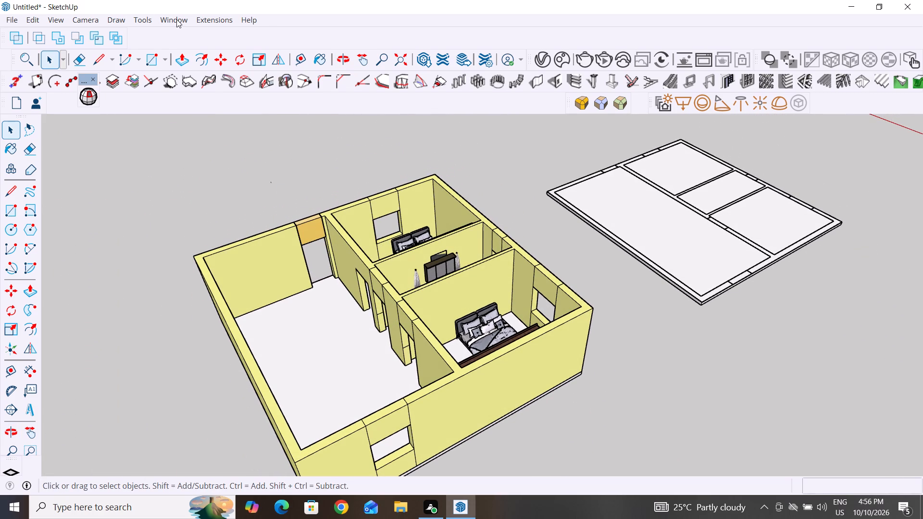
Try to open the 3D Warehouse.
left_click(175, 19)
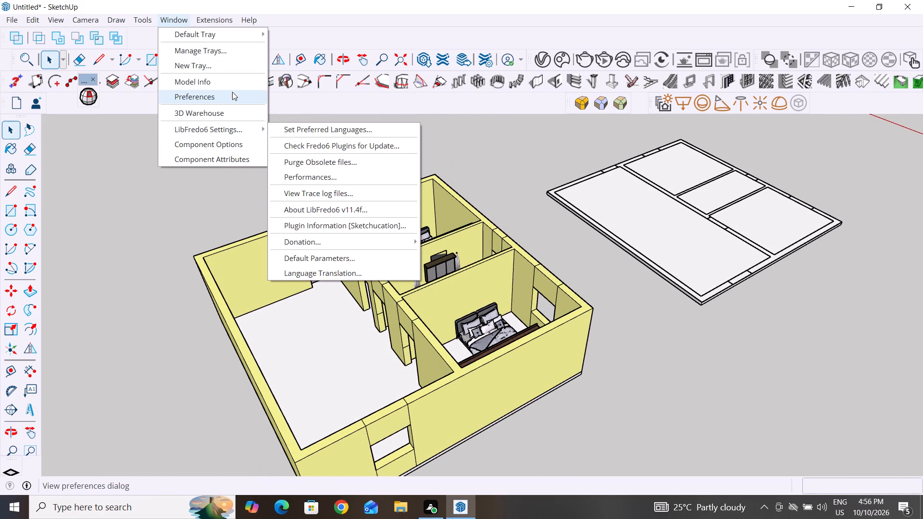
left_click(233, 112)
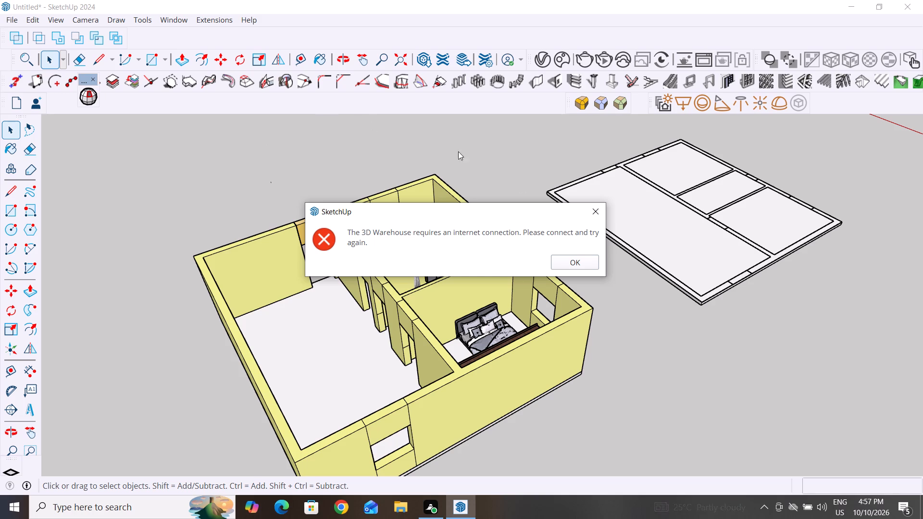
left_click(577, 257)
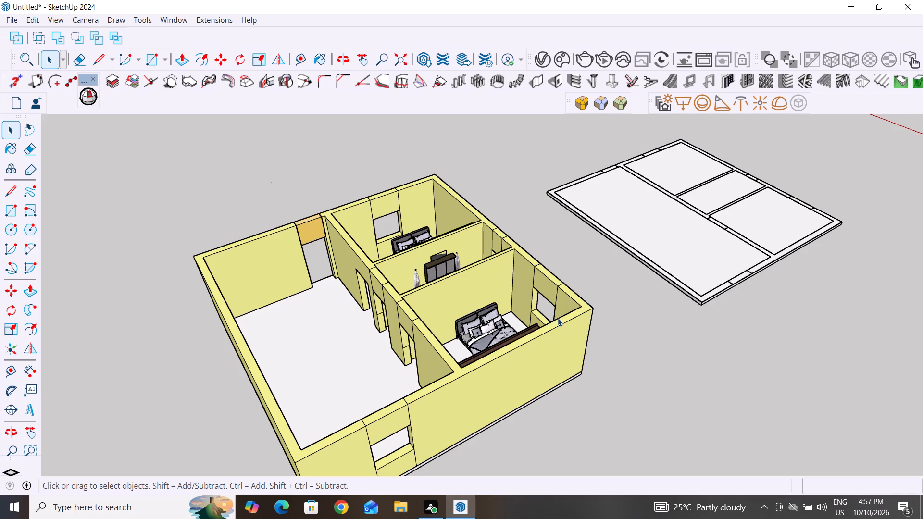
Open the 3D Warehouse and search its content for WINDOW.
scroll(572, 277, "down", 2)
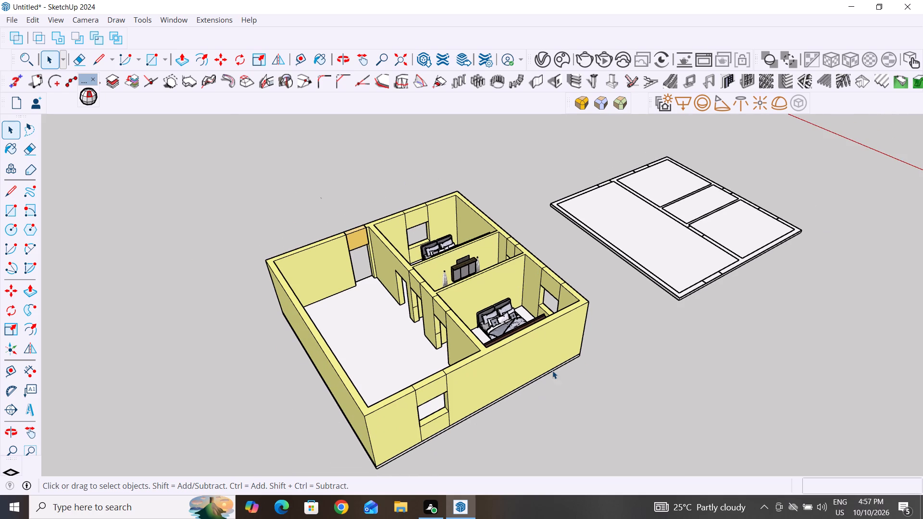
left_click(181, 21)
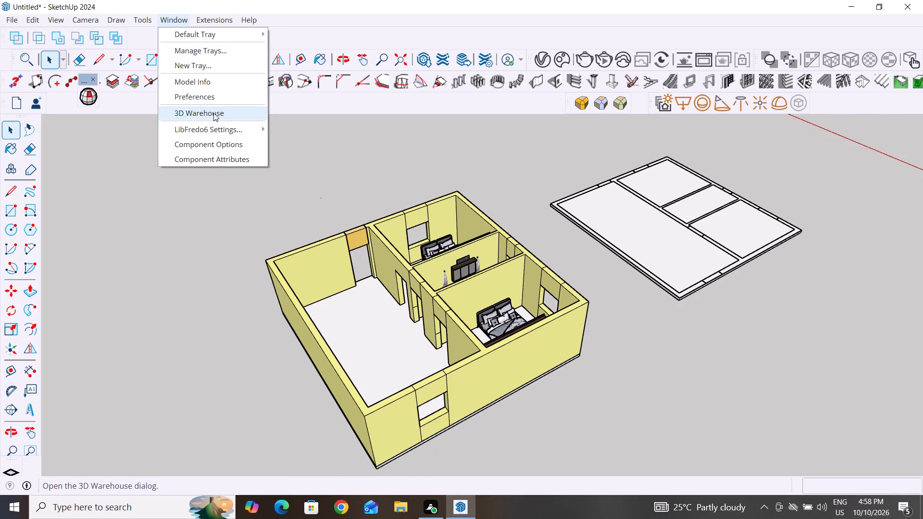
left_click(213, 113)
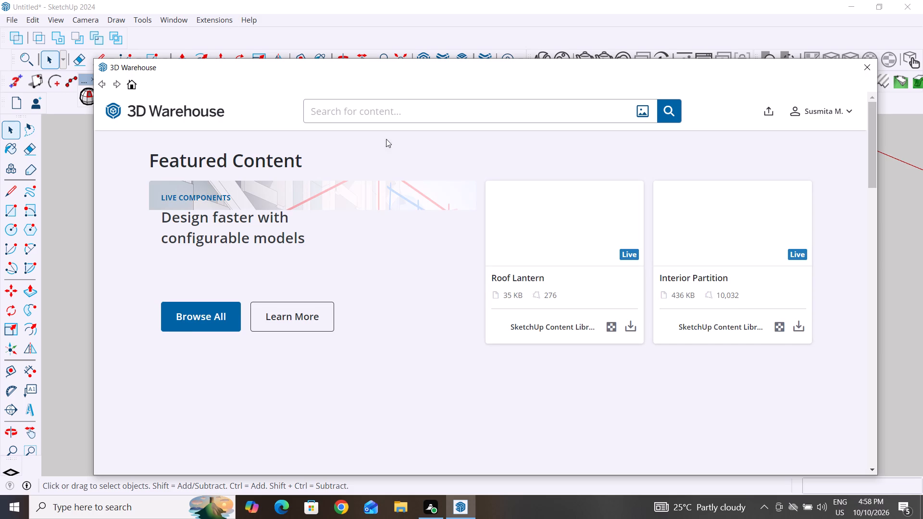
left_click(400, 109)
type("WINDOW")
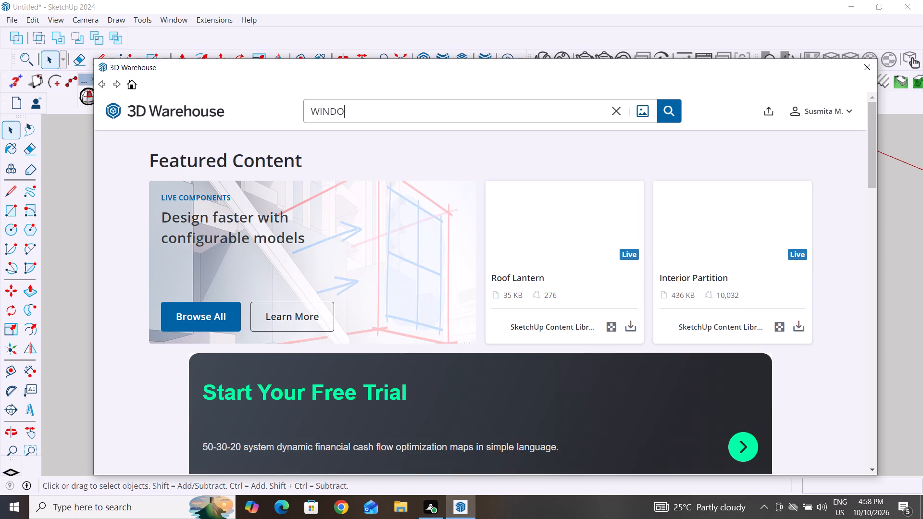
key("space")
key("Return")
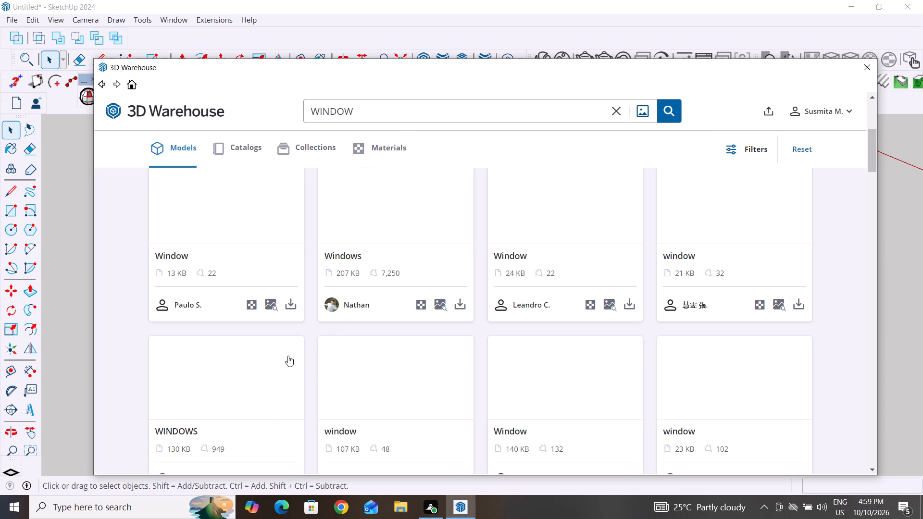
Browse the WINDOW model results for a window design suited to the house's wall openings.
scroll(366, 388, "up", 2)
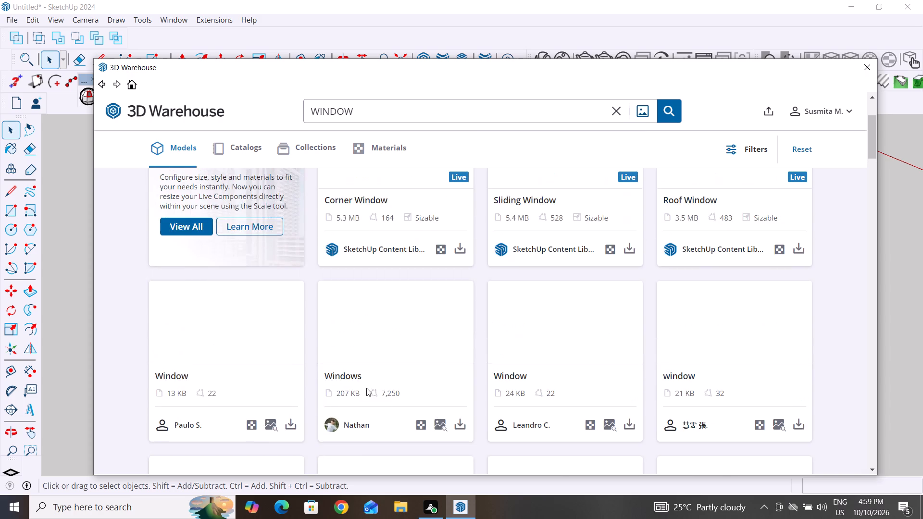
scroll(366, 388, "up", 9)
scroll(366, 388, "down", 2)
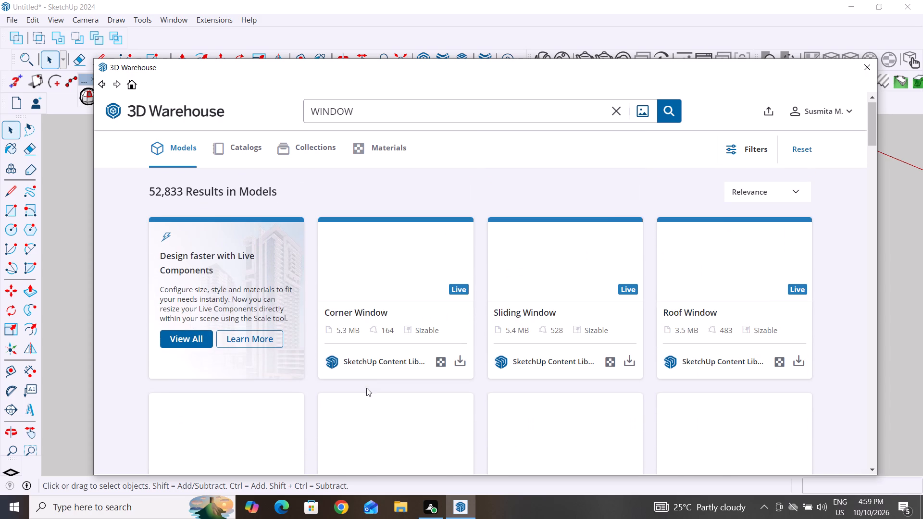
scroll(366, 388, "down", 11)
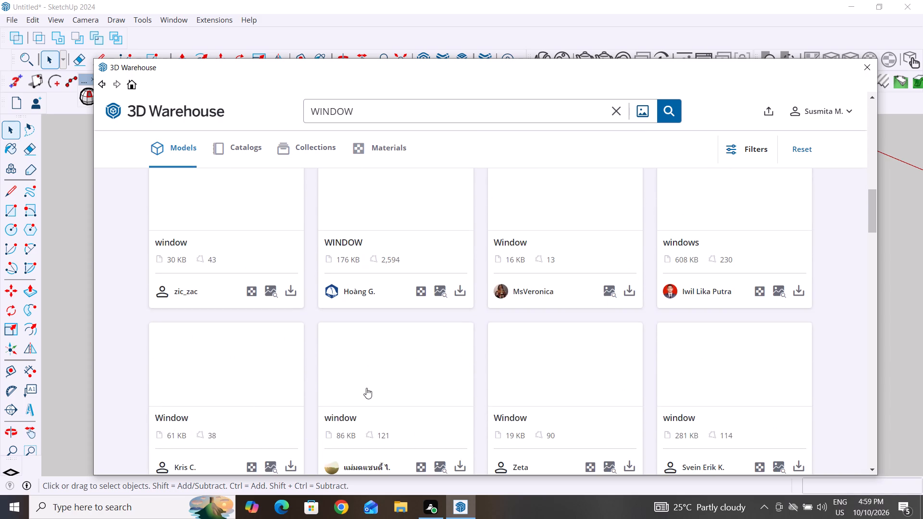
scroll(366, 388, "down", 8)
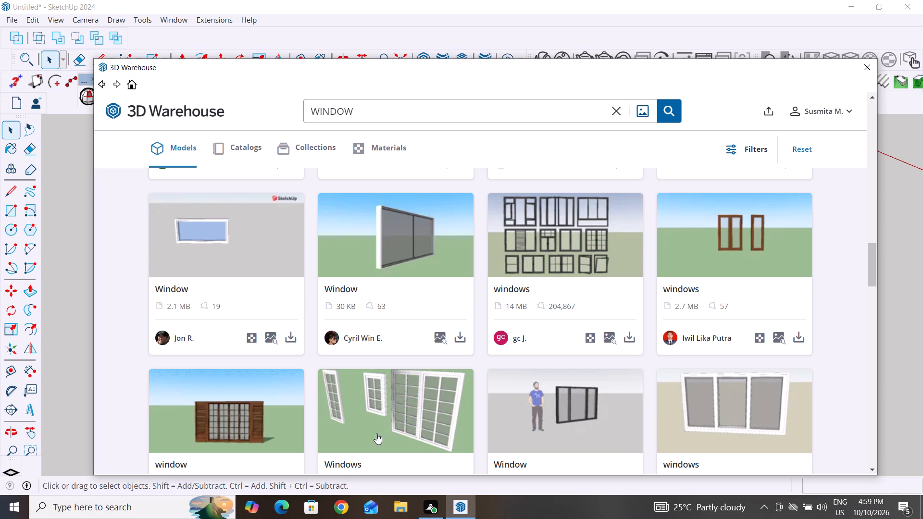
scroll(374, 299, "down", 6)
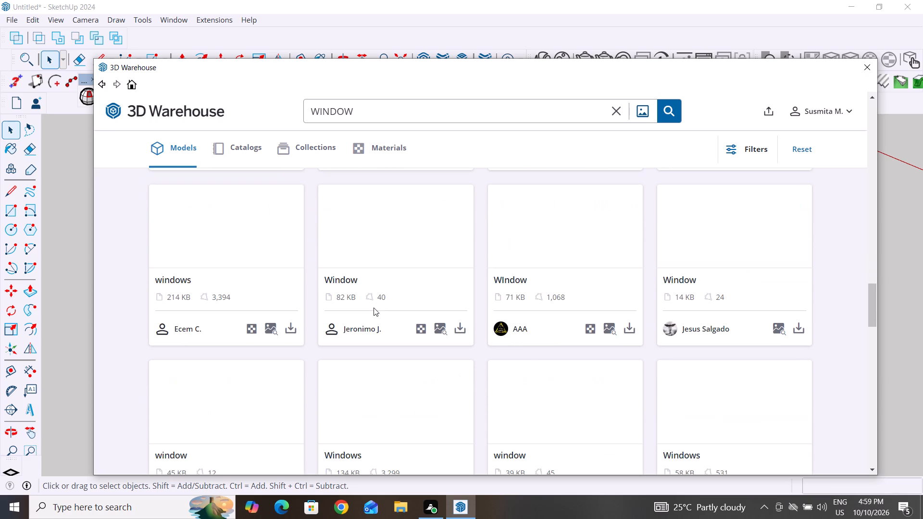
scroll(374, 308, "up", 6)
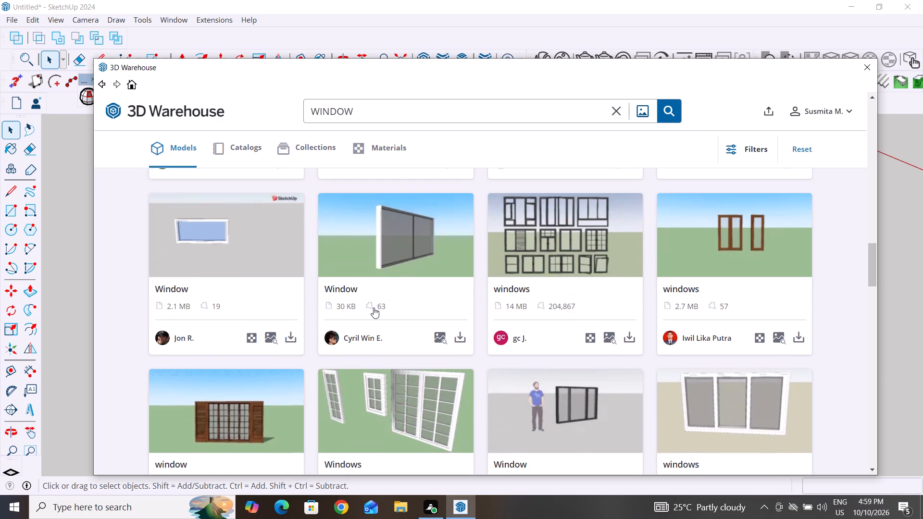
scroll(374, 308, "up", 6)
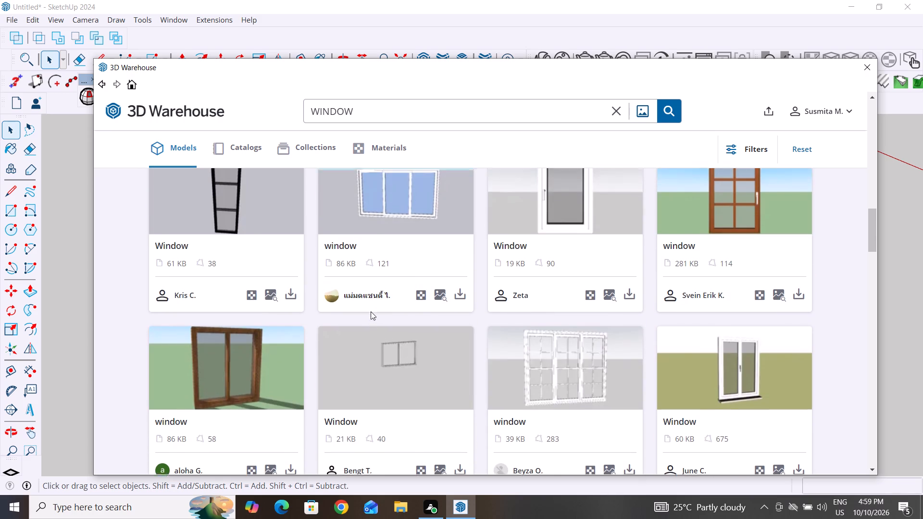
scroll(371, 311, "up", 4)
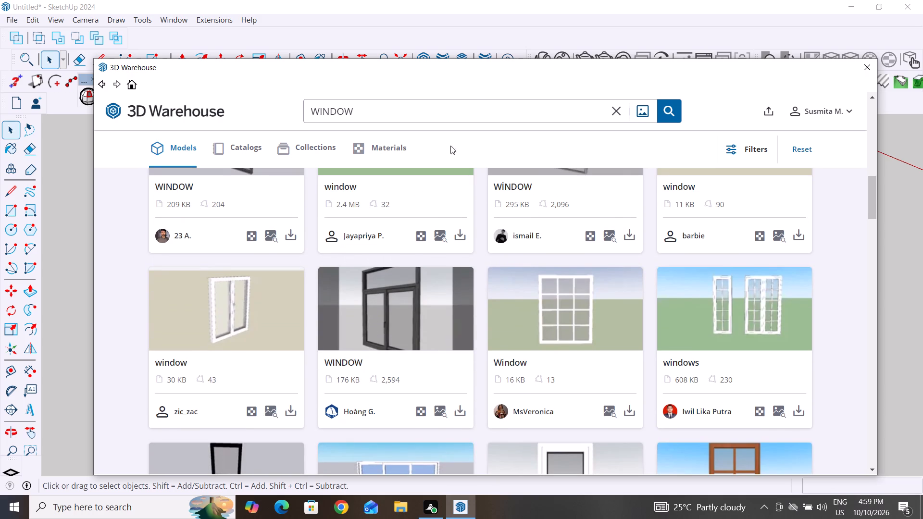
Download the dark-framed WINDOW model with two sashes and a top pane, and place it outside the house near the door opening.
left_click_drag(485, 69, 510, 87)
scroll(379, 358, "down", 1)
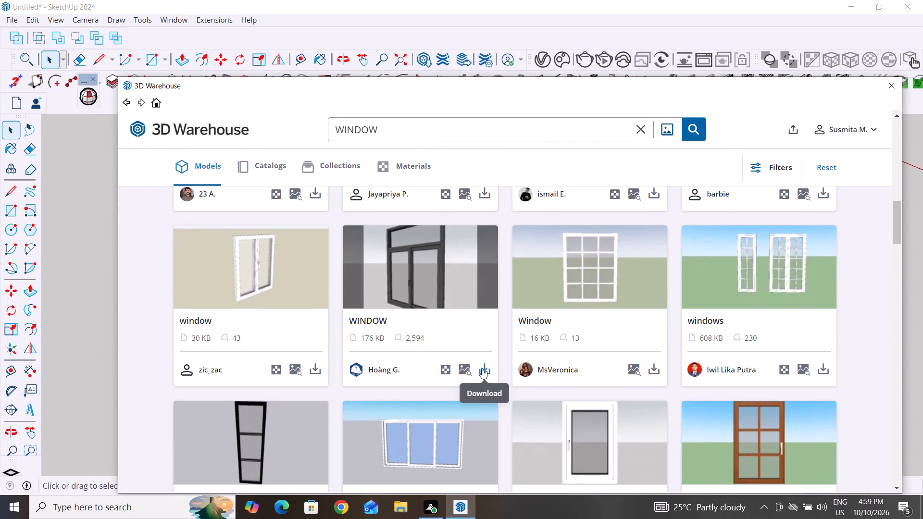
left_click(482, 368)
left_click(472, 301)
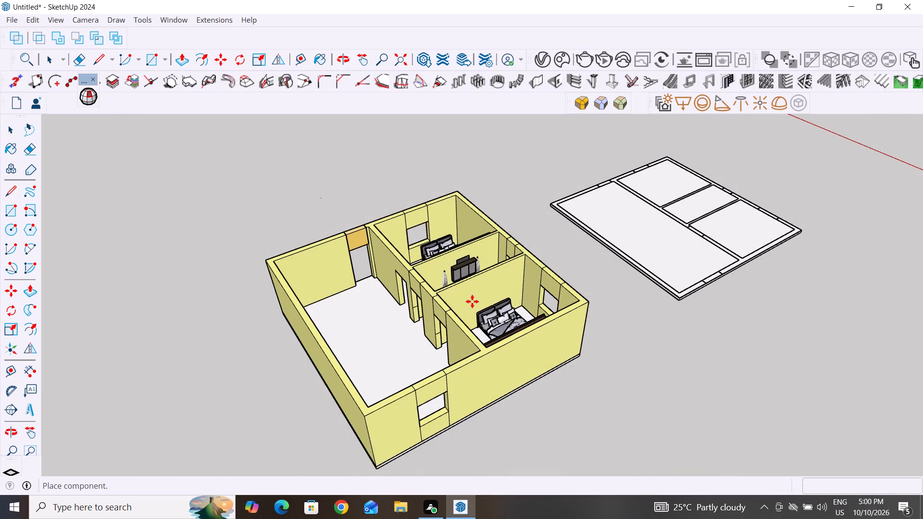
scroll(405, 346, "up", 2)
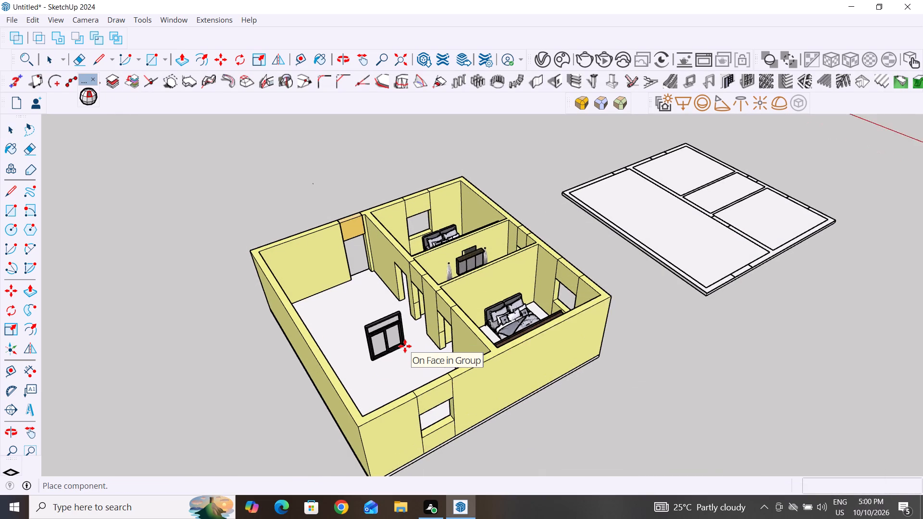
scroll(405, 346, "up", 2)
scroll(318, 169, "up", 2)
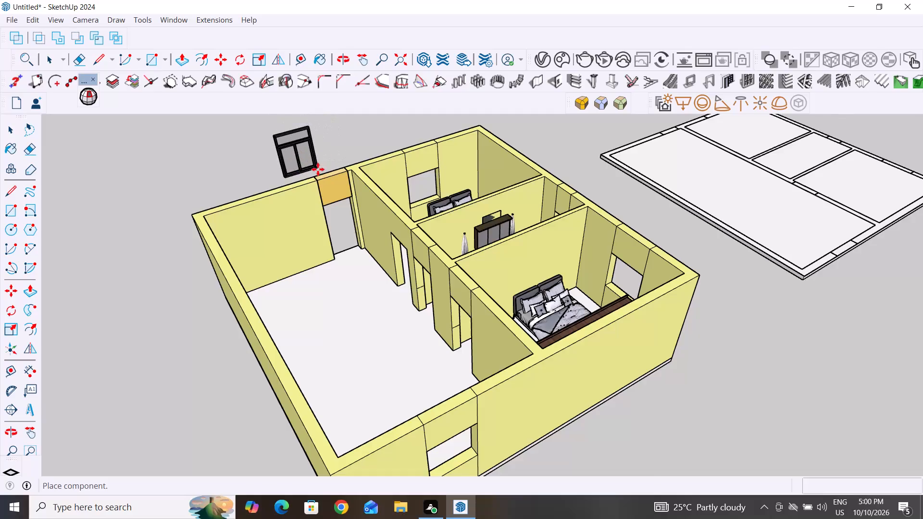
scroll(318, 169, "up", 2)
middle_click_drag(332, 183, 435, 318)
scroll(435, 318, "up", 1)
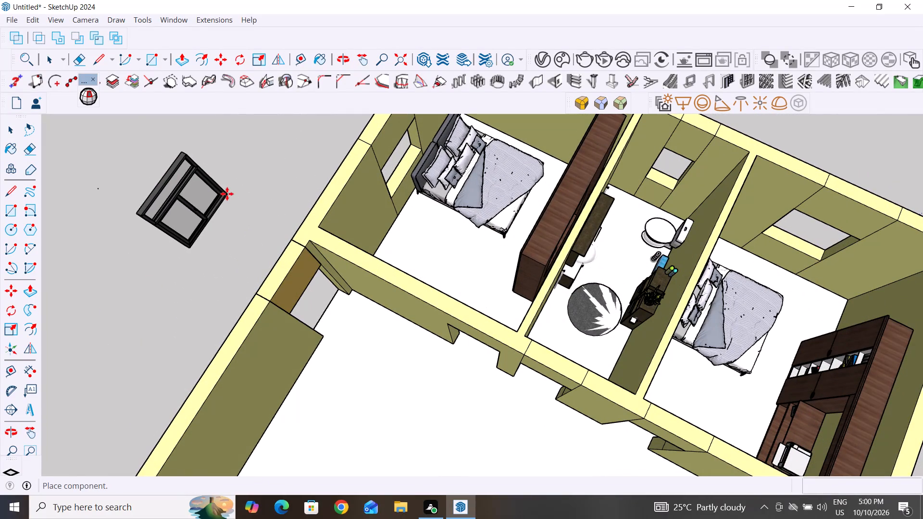
left_click(227, 194)
left_click(15, 129)
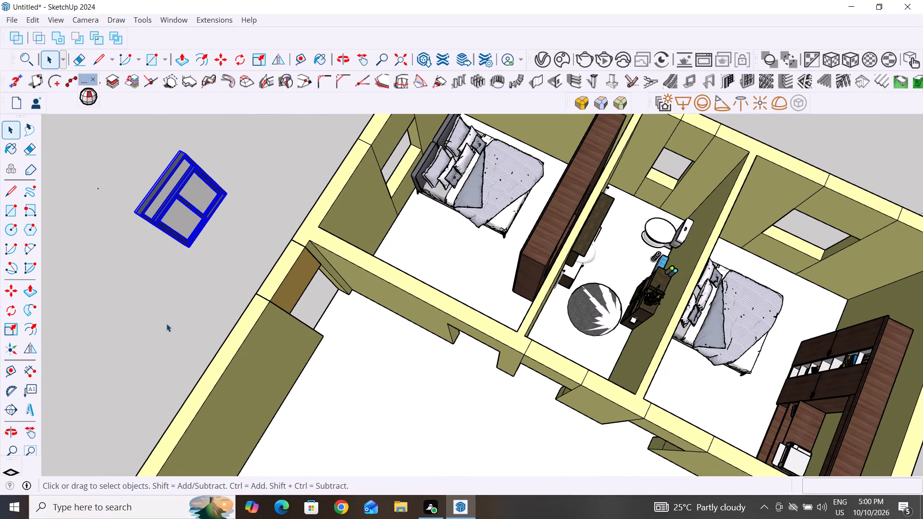
Move the window onto the exterior bedroom wall, matching its bottom corner to the window opening's bottom corner nearest the door.
scroll(166, 323, "down", 6)
scroll(171, 324, "up", 1)
middle_click_drag(172, 324, 467, 172)
scroll(522, 199, "down", 6)
middle_click_drag(517, 383, 682, 323)
scroll(611, 308, "up", 5)
scroll(511, 351, "up", 4)
left_click(511, 351)
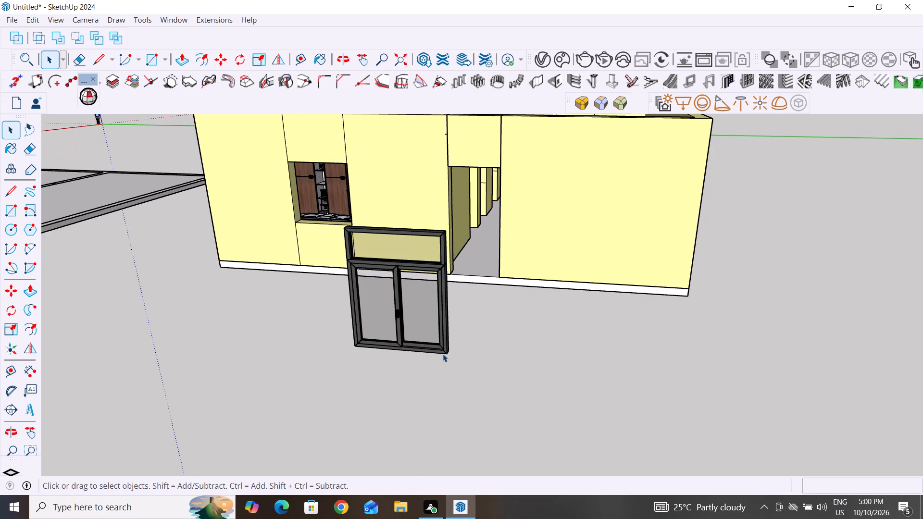
left_click(443, 354)
key("m")
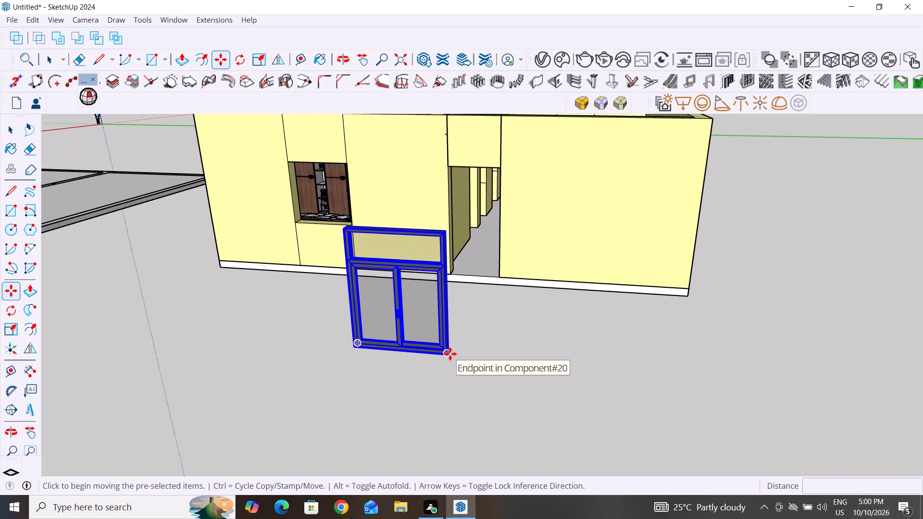
left_click(450, 354)
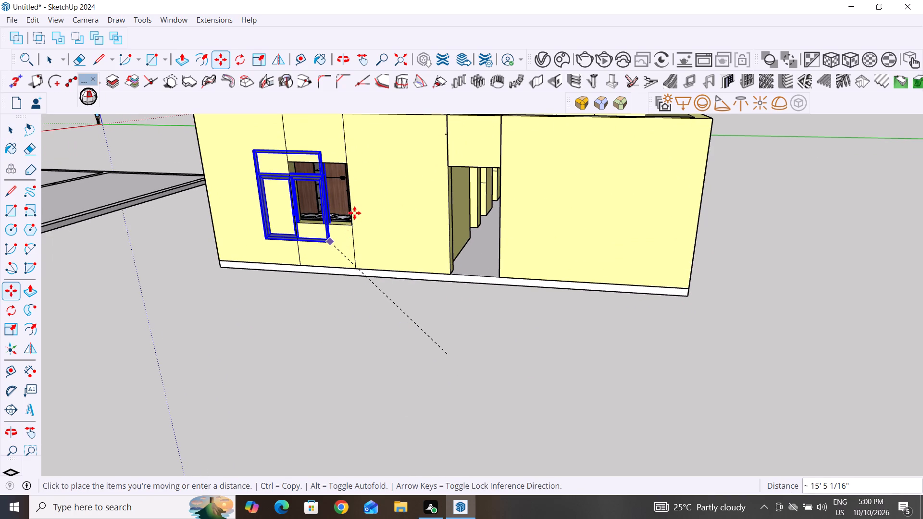
scroll(351, 220, "up", 10)
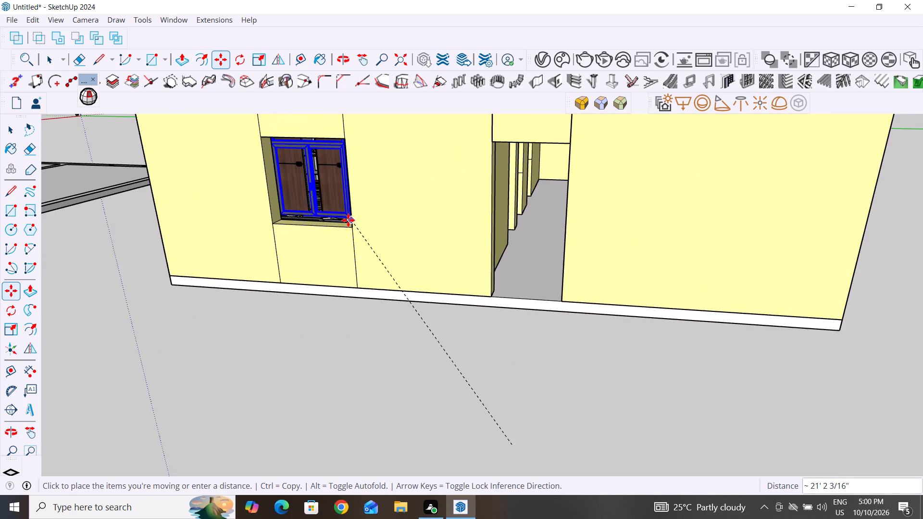
scroll(348, 220, "up", 4)
middle_click_drag(357, 228, 378, 243)
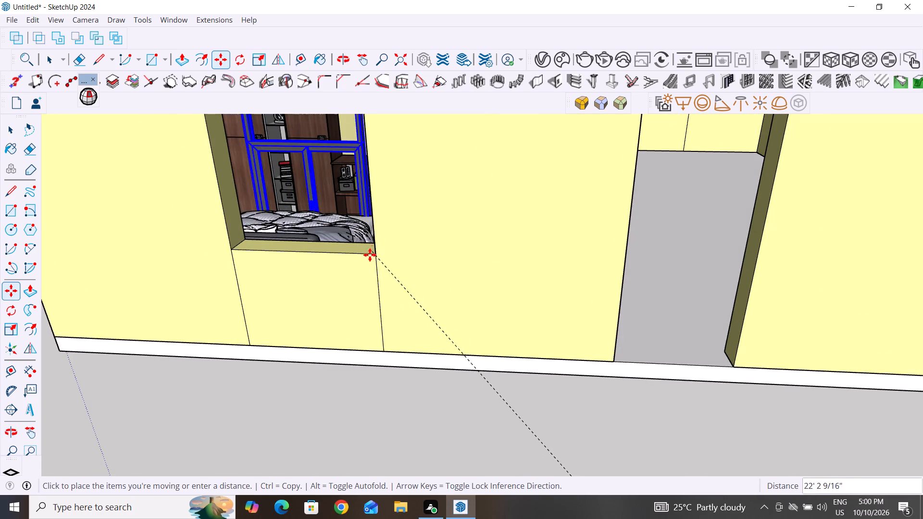
left_click(374, 253)
scroll(446, 380, "down", 1)
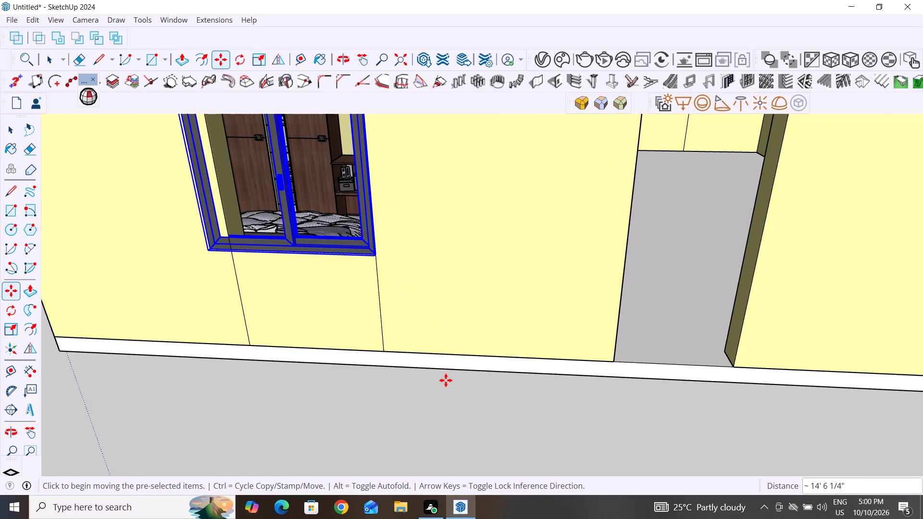
scroll(446, 380, "down", 3)
middle_click_drag(432, 175, 492, 188)
scroll(398, 340, "down", 5)
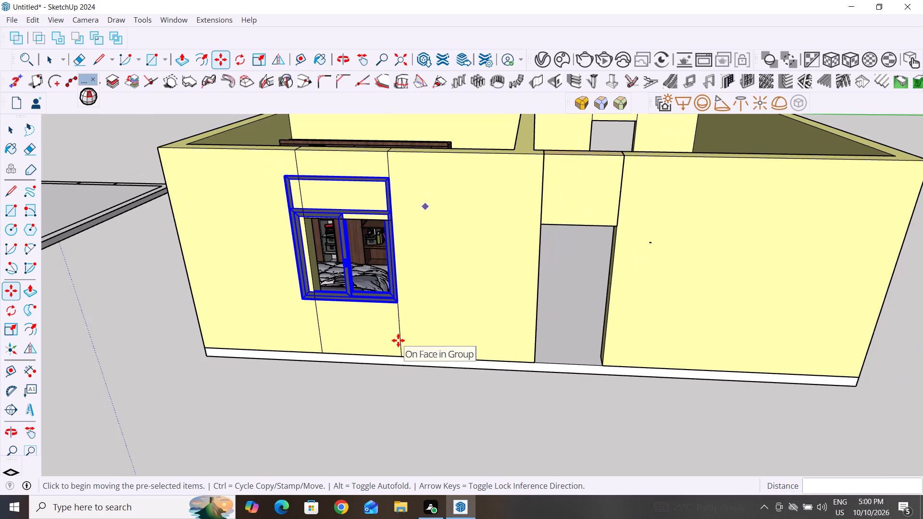
left_click(16, 128)
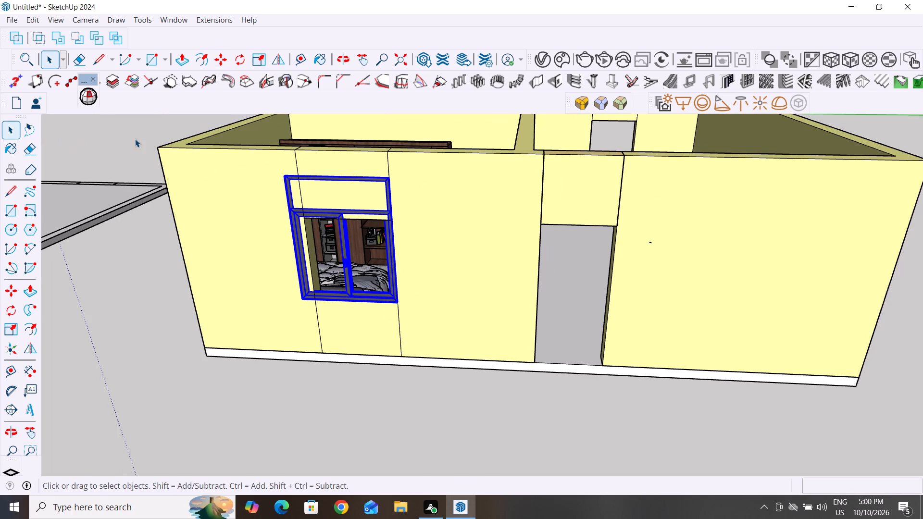
Scale the window down uniformly about its centre to 0.76 so its width comes closer to the wall opening's.
scroll(135, 139, "up", 3)
scroll(290, 232, "down", 4)
middle_click_drag(723, 233, 692, 212)
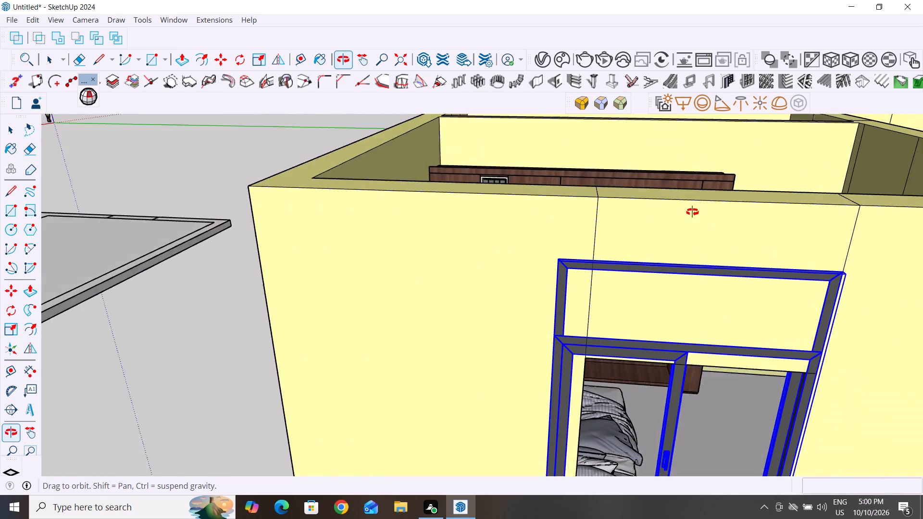
middle_click_drag(692, 212, 665, 200)
scroll(429, 294, "down", 5)
scroll(332, 335, "down", 5)
middle_click_drag(367, 384, 441, 410)
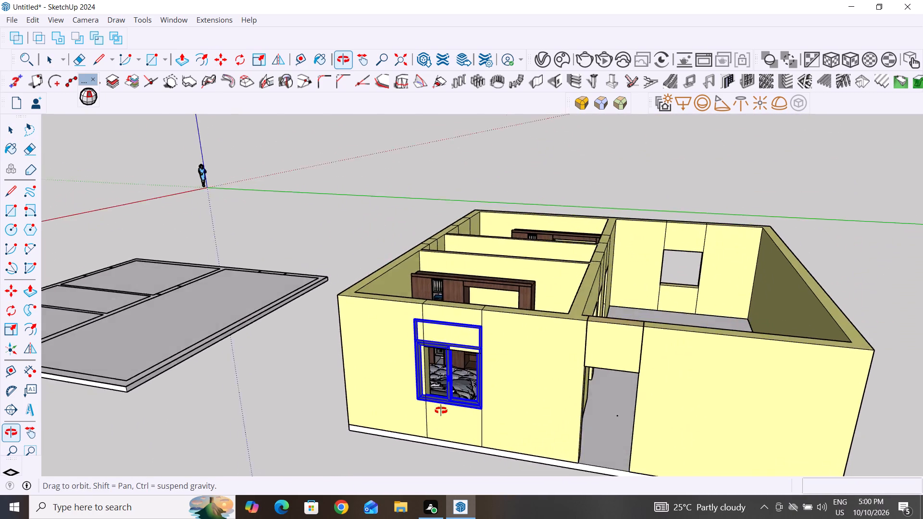
middle_click_drag(441, 410, 462, 406)
scroll(647, 431, "up", 4)
key("s")
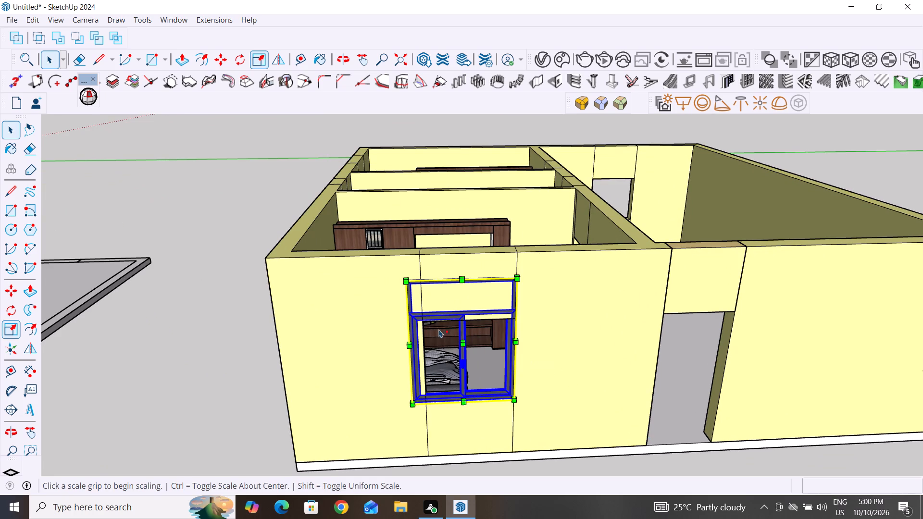
left_click_drag(404, 283, 416, 299, "ctrl")
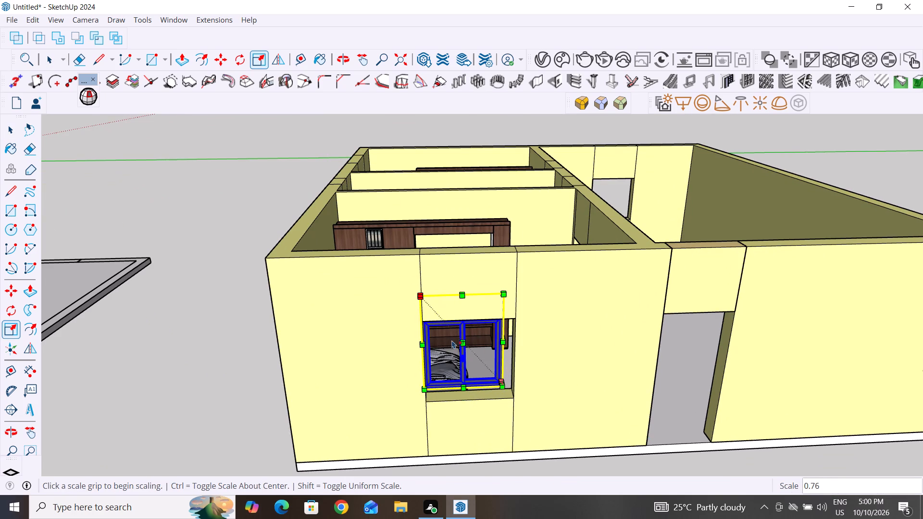
Move the scaled window by its bottom corner toward the opening's bottom corner nearest the door.
key("m")
left_click(504, 385)
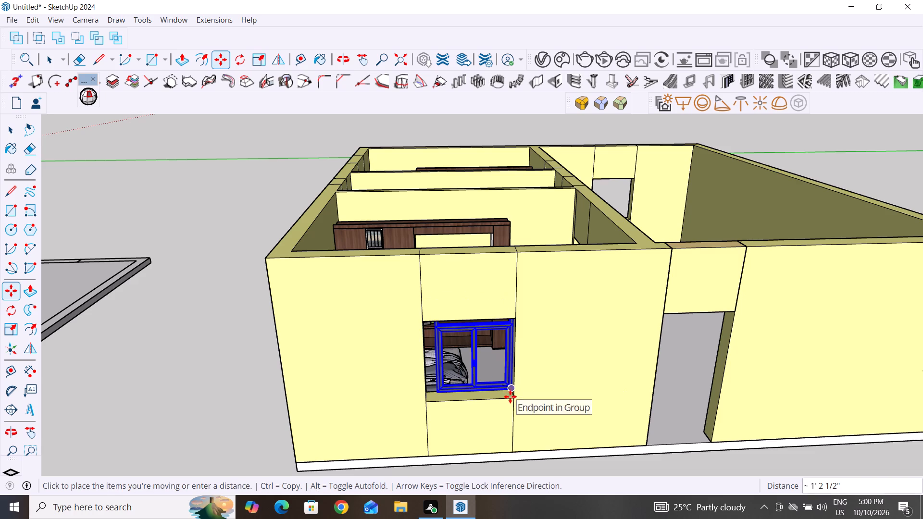
scroll(511, 397, "up", 5)
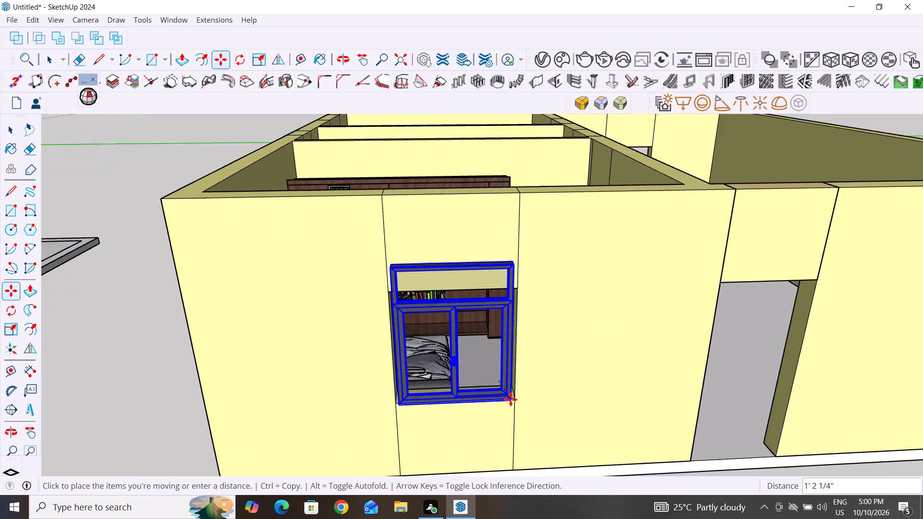
scroll(511, 399, "up", 11)
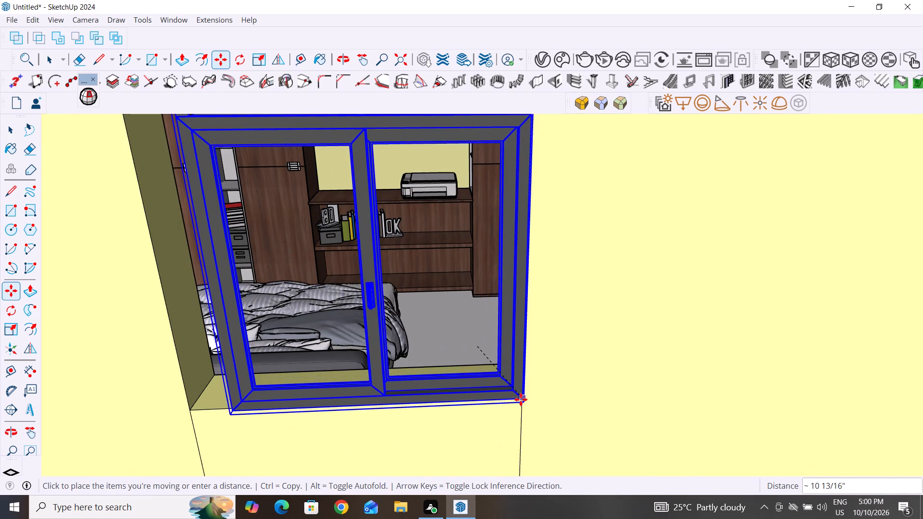
left_click(521, 394)
Move the window about 1' 5 3/8", bringing its sash's inner bottom corner to the opening's bottom corner nearest the door.
middle_click_drag(549, 424, 551, 395)
scroll(549, 424, "up", 1)
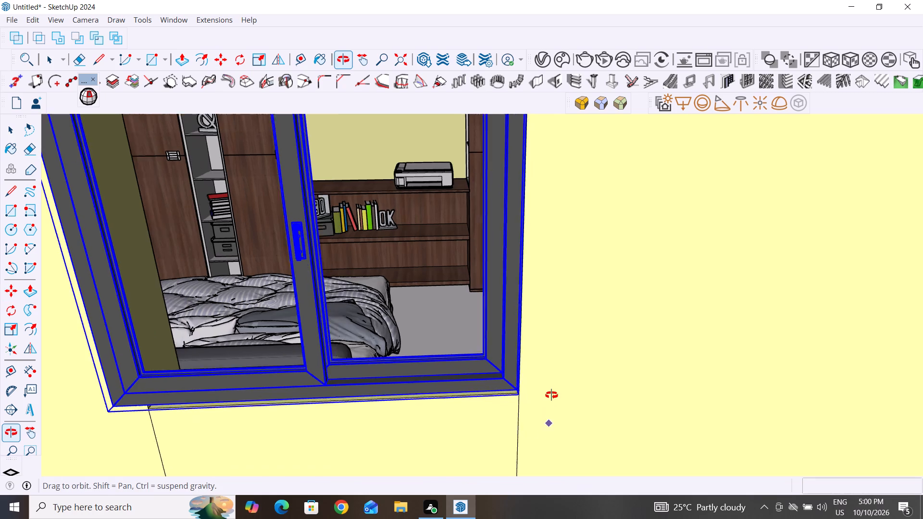
middle_click_drag(551, 395, 543, 362)
scroll(550, 349, "down", 11)
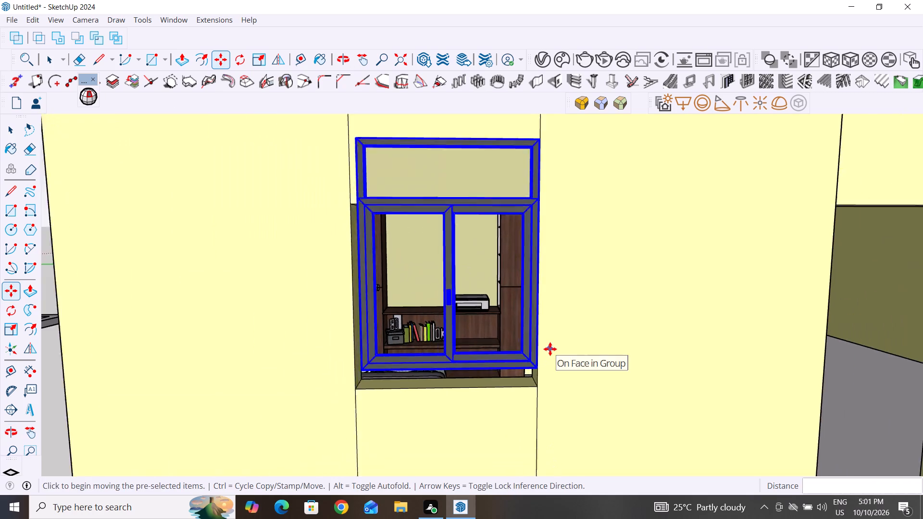
middle_click_drag(550, 351, 486, 252)
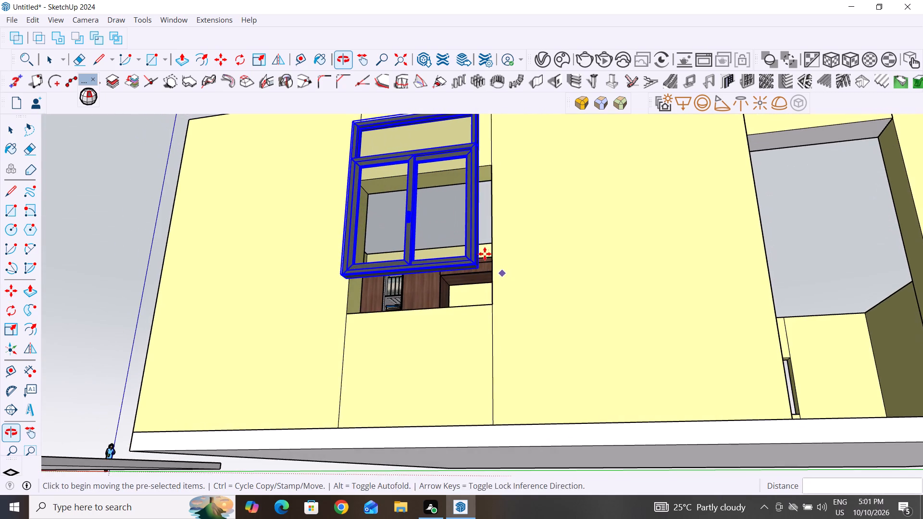
scroll(478, 262, "up", 10)
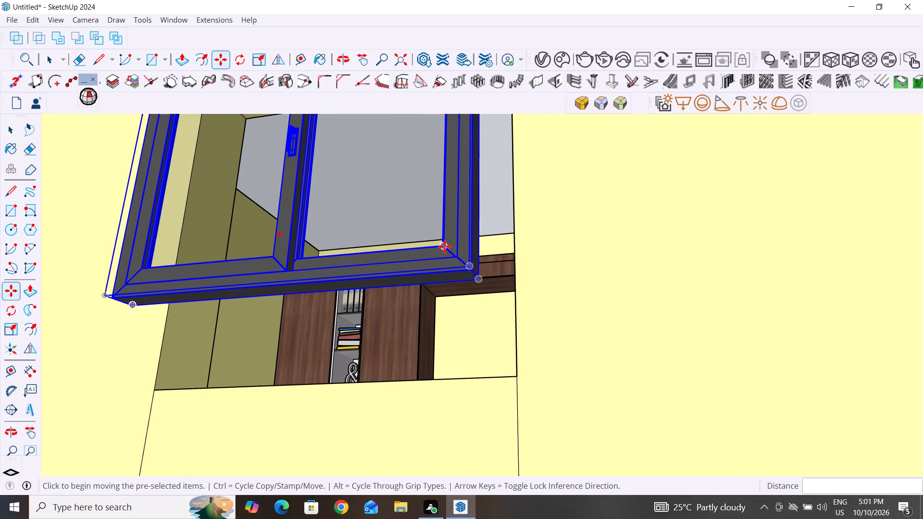
left_click(445, 247)
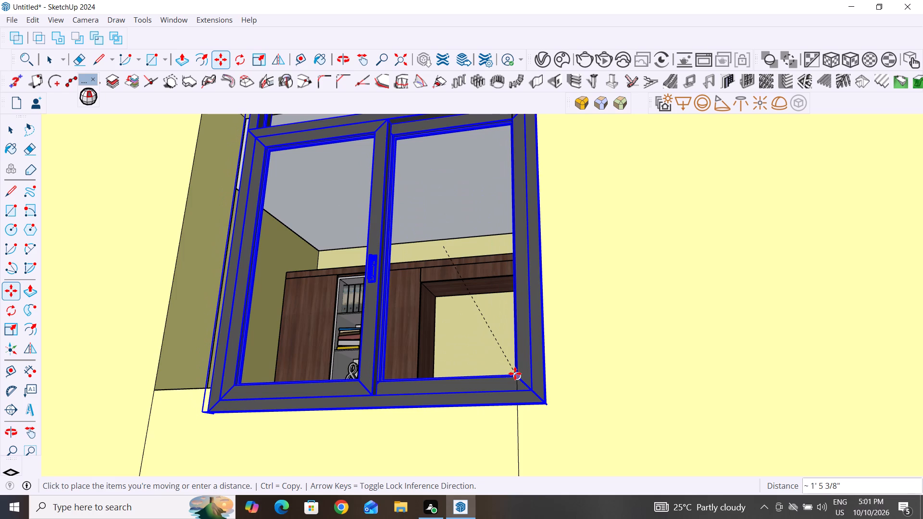
left_click(515, 373)
scroll(542, 384, "down", 5)
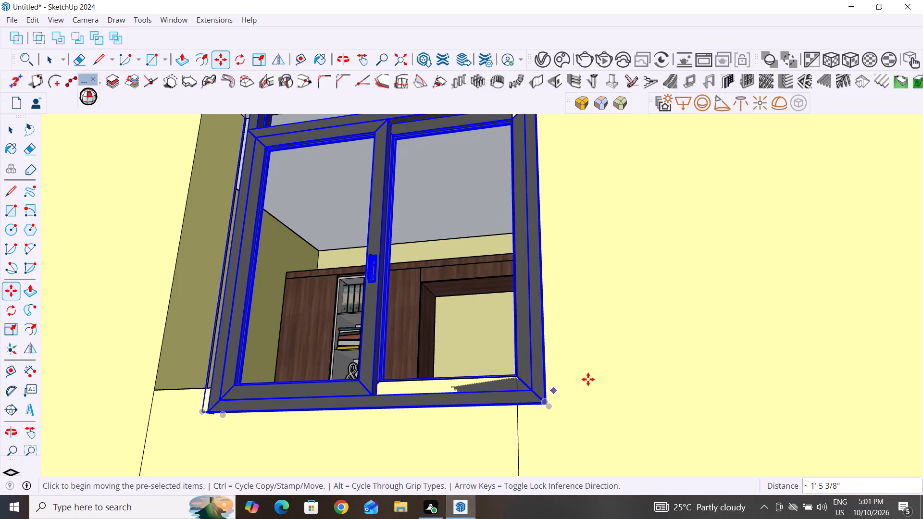
scroll(477, 463, "down", 2)
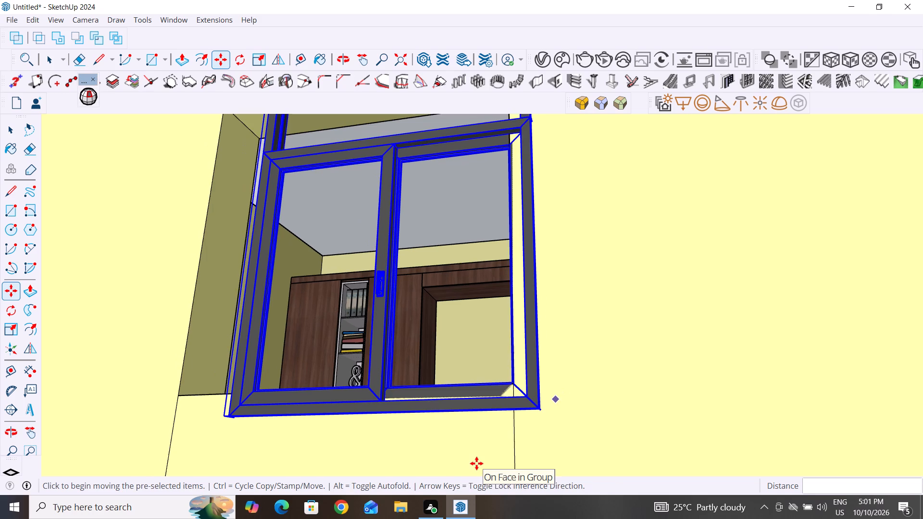
left_click(15, 122)
Shift the window about 4 3/4" so its outer frame's bottom corner meets the opening's bottom corner nearest the door.
scroll(452, 378, "down", 6)
middle_click_drag(447, 381, 522, 385)
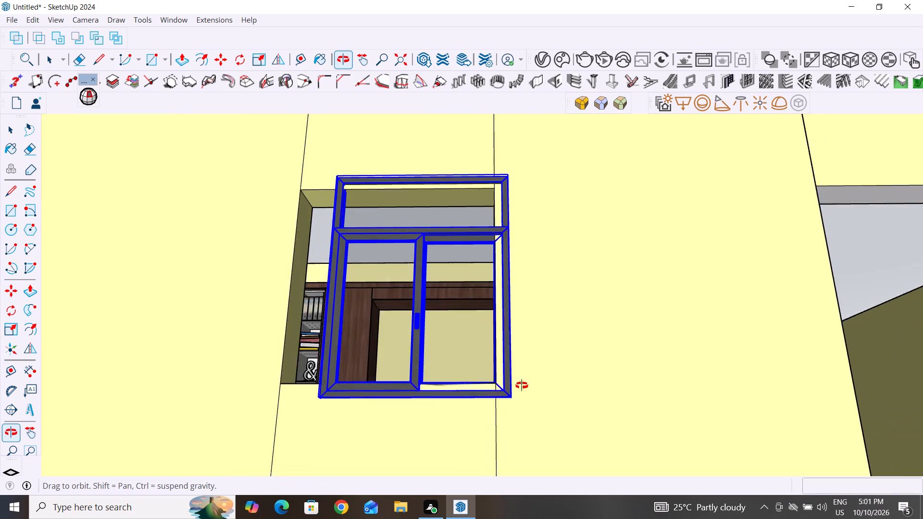
middle_click_drag(522, 385, 532, 439)
scroll(499, 417, "up", 1)
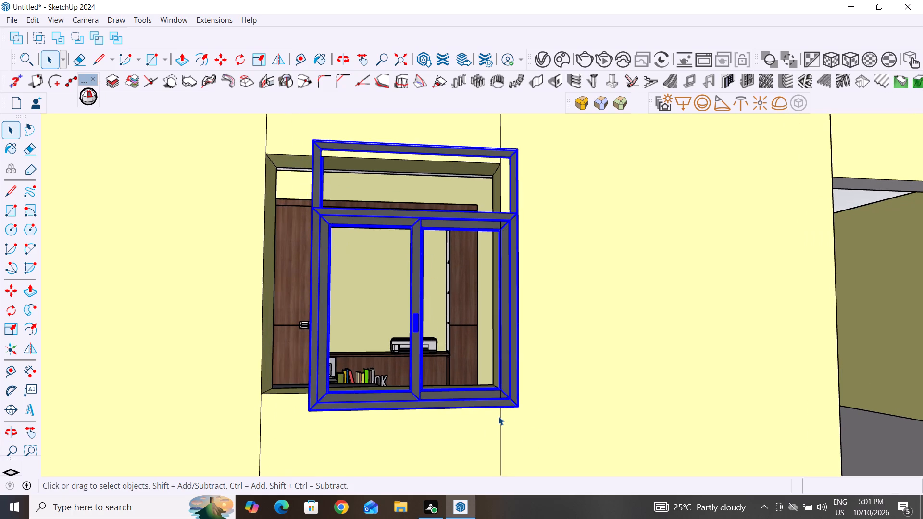
key("m")
left_click(518, 408)
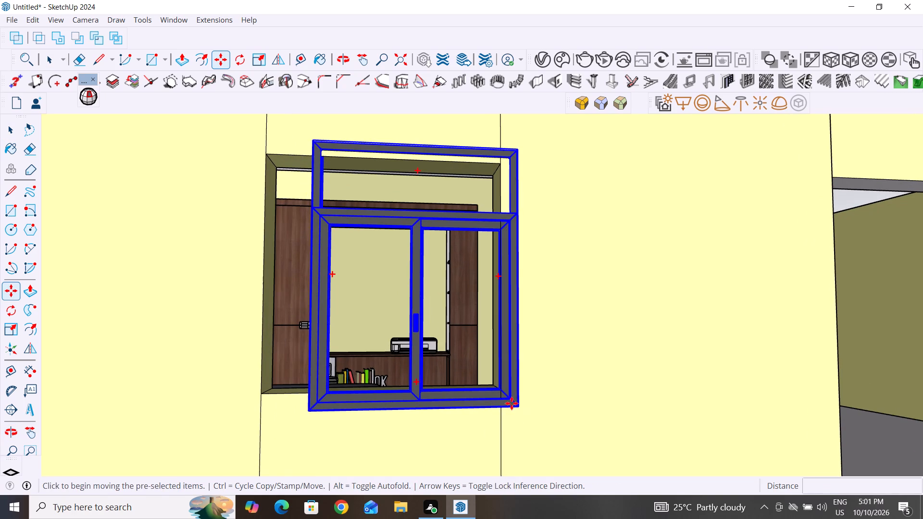
left_click(499, 390)
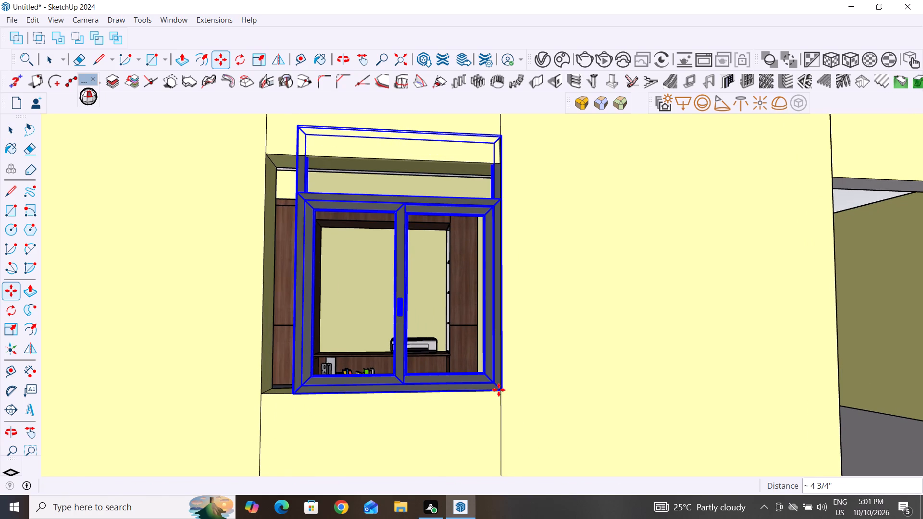
left_click(11, 129)
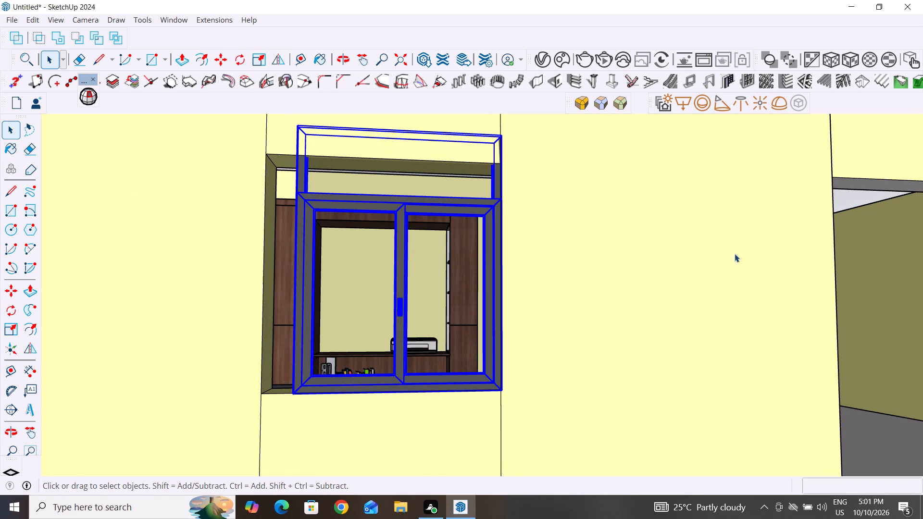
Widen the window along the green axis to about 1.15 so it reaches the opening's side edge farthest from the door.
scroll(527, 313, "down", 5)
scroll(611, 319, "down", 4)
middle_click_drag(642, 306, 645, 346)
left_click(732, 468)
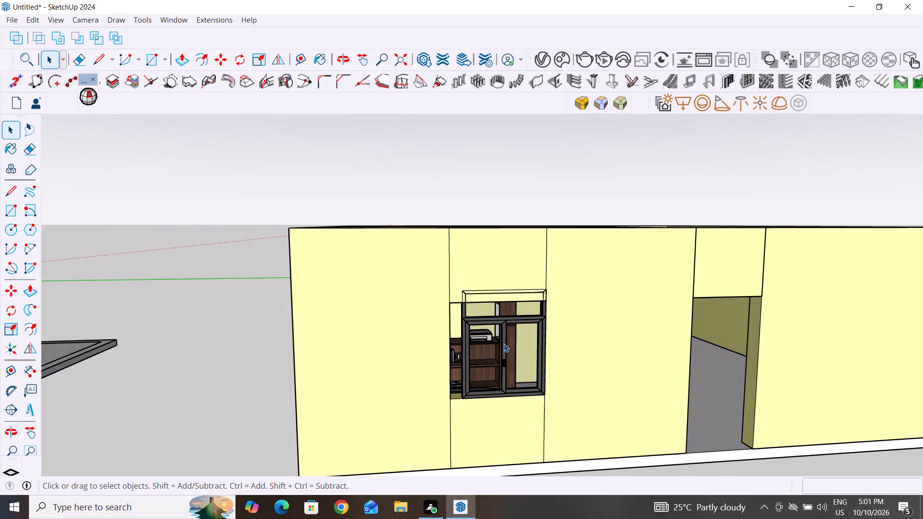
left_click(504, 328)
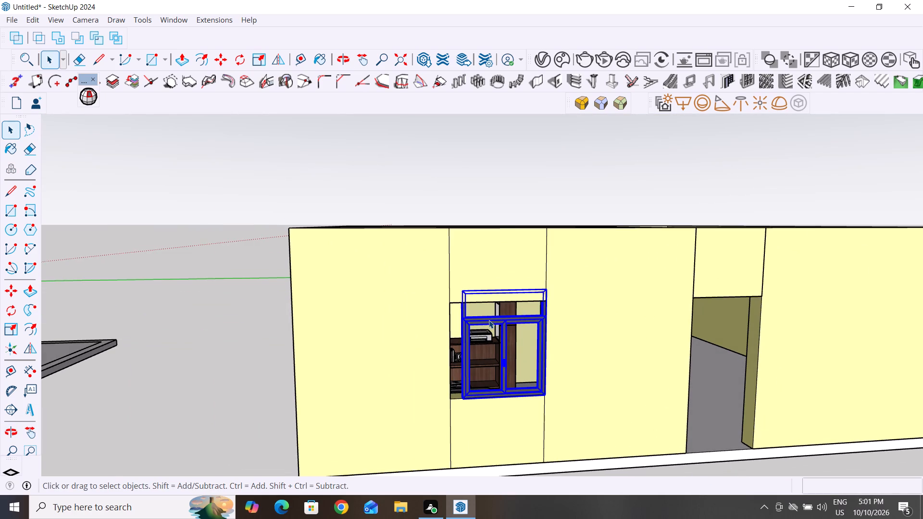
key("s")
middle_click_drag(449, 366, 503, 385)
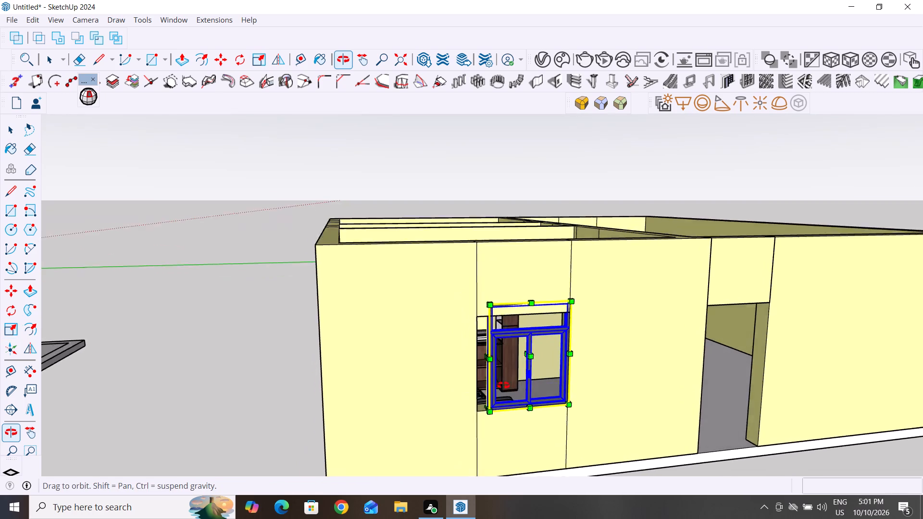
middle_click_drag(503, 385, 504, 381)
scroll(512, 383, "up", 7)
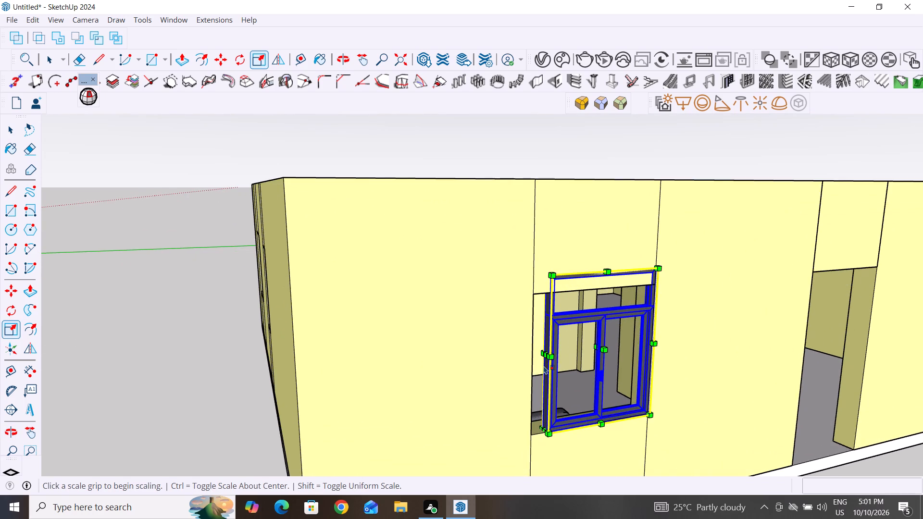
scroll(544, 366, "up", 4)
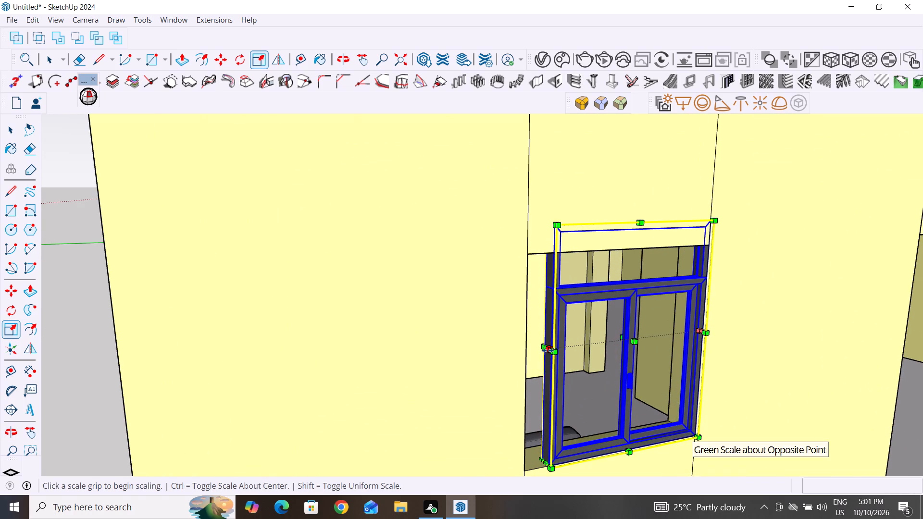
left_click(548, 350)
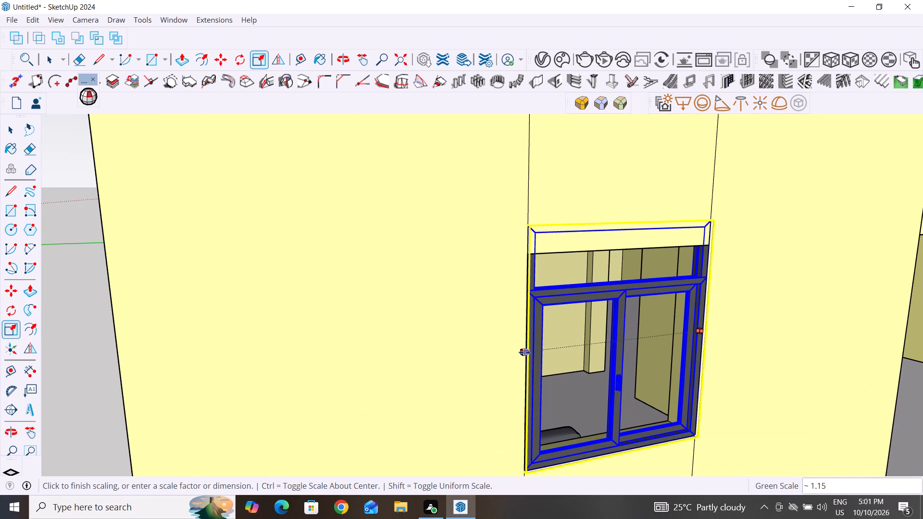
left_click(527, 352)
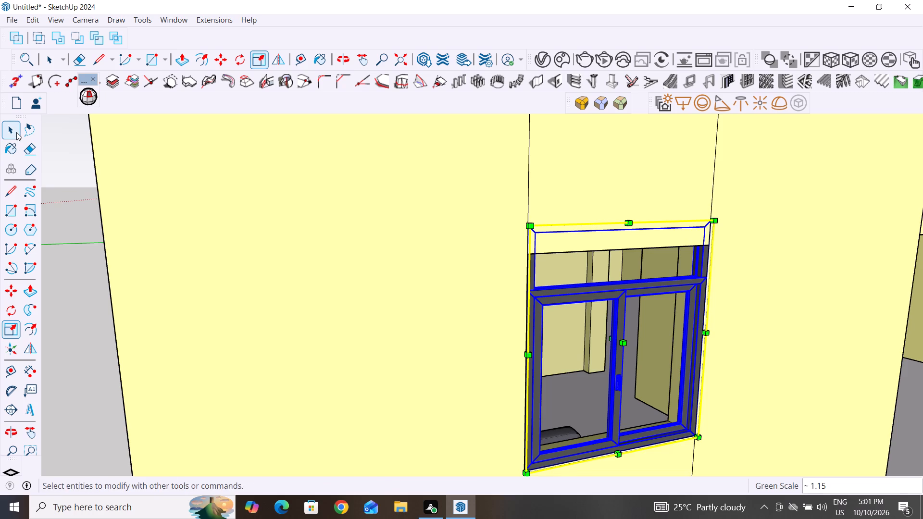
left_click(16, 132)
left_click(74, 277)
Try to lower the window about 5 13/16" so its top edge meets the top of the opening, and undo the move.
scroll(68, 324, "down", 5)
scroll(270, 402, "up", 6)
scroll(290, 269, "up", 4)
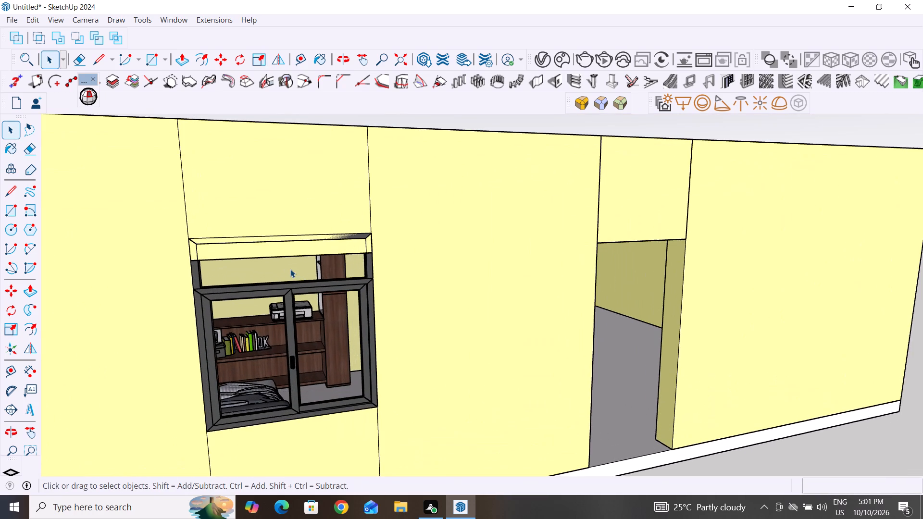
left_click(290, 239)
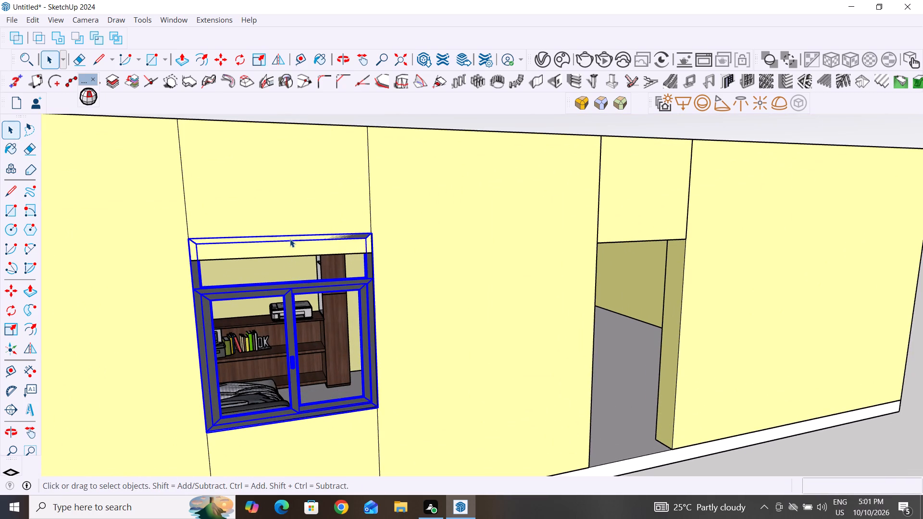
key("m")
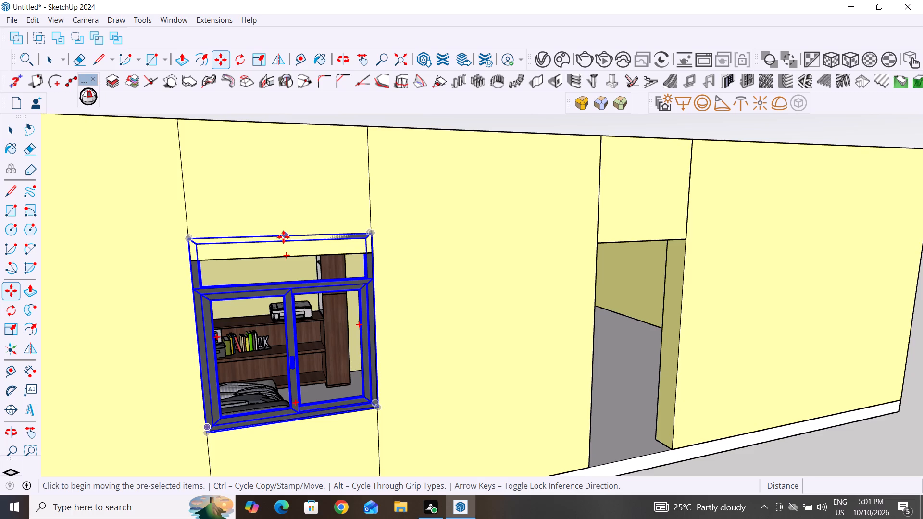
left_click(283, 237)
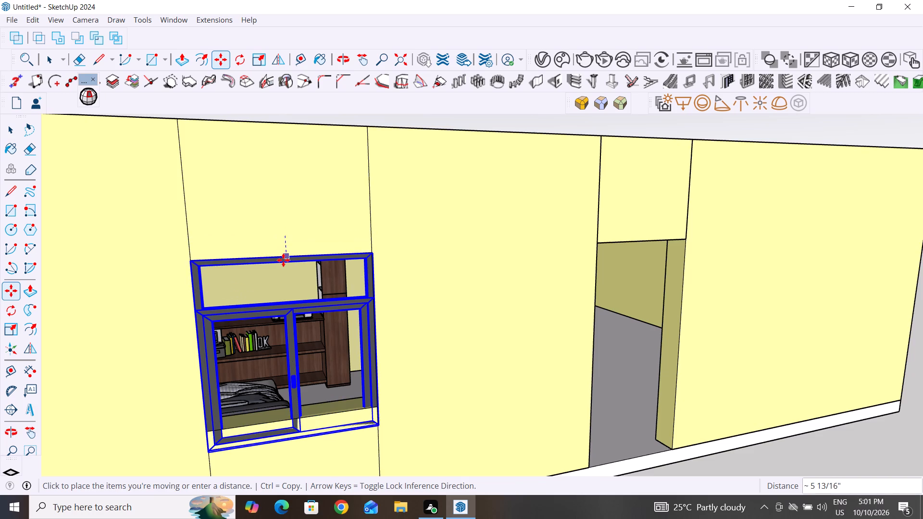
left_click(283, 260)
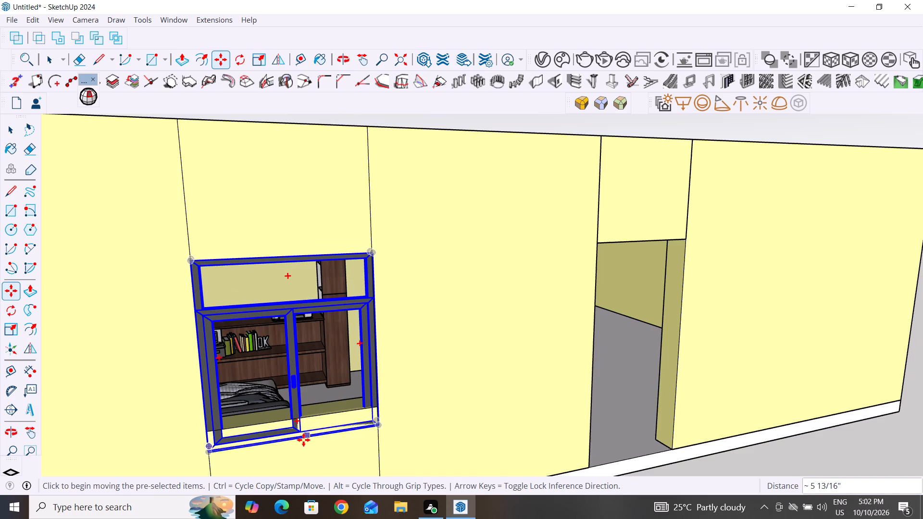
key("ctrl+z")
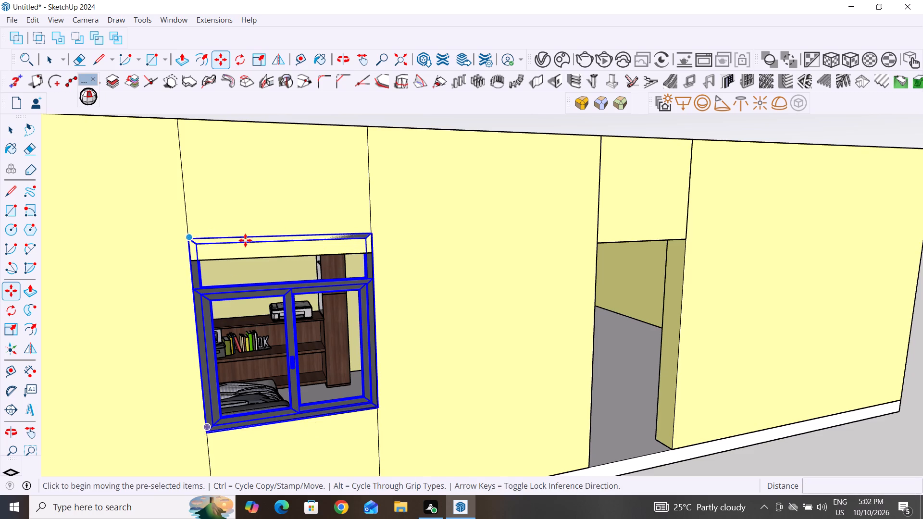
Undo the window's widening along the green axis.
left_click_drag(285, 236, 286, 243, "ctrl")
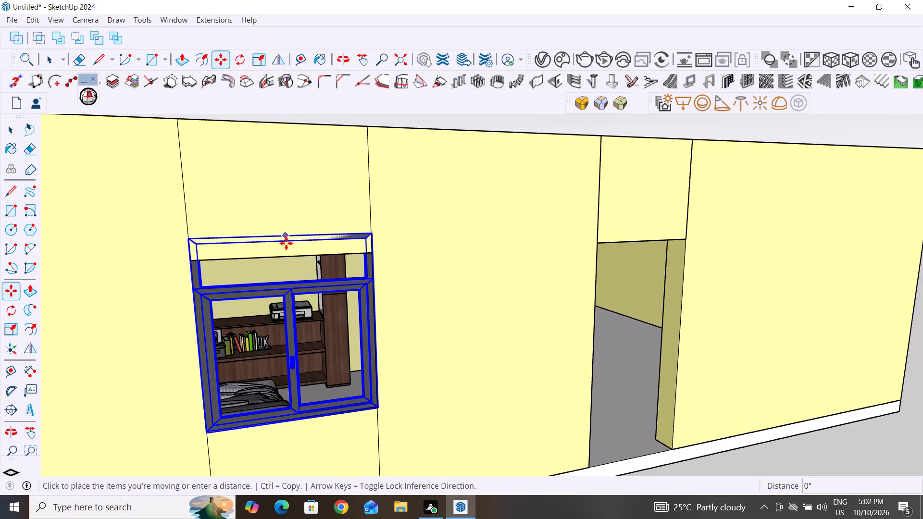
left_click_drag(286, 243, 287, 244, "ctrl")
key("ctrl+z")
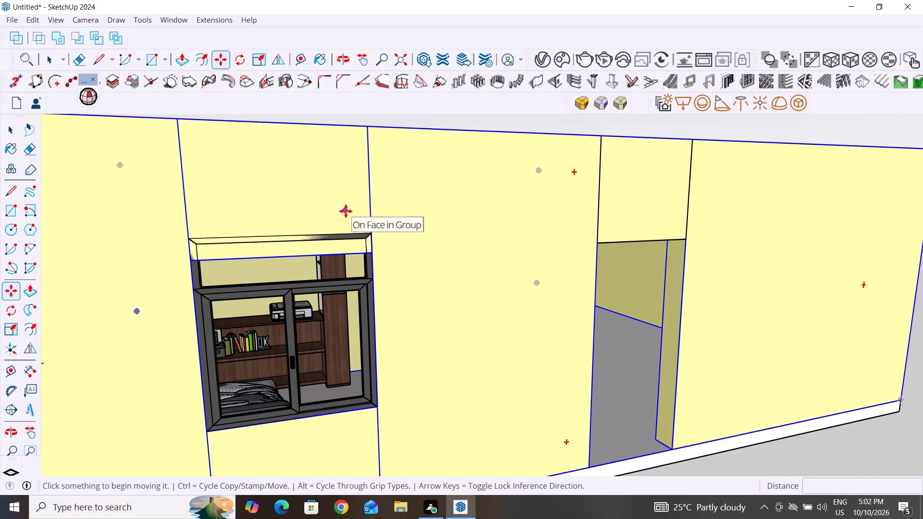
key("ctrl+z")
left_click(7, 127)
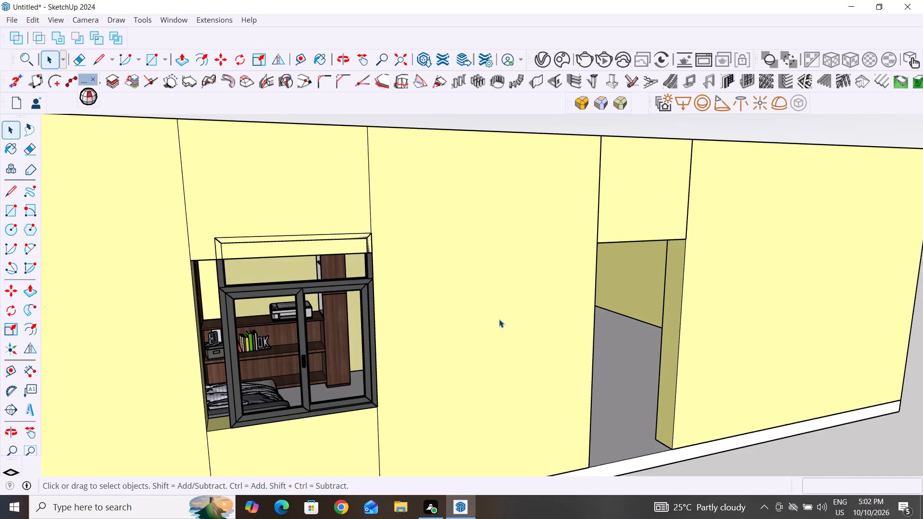
Stretch the window along the green axis away from the door until its frame reaches the opening's far side edge.
scroll(506, 336, "down", 5)
left_click(654, 440)
scroll(415, 414, "up", 5)
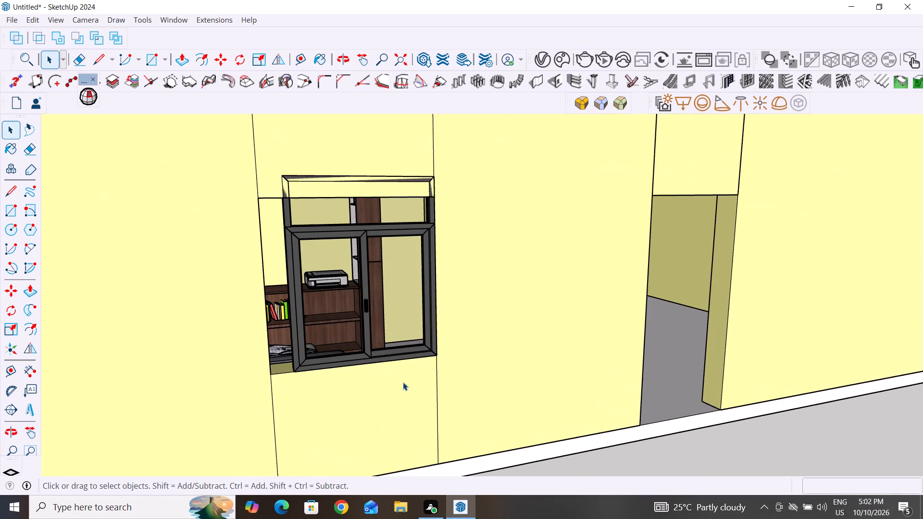
scroll(429, 192, "up", 2)
left_click(389, 237)
key("s")
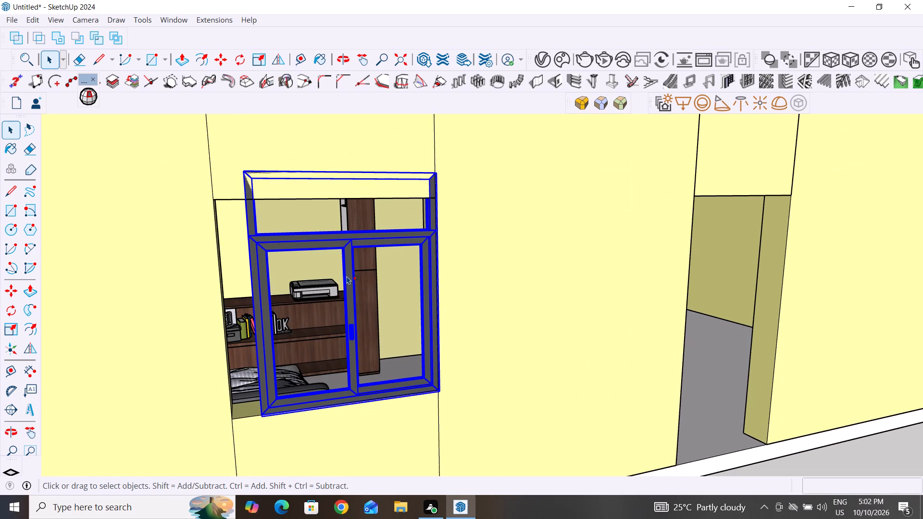
middle_click_drag(247, 314, 297, 325)
scroll(405, 372, "up", 3)
scroll(433, 338, "down", 3)
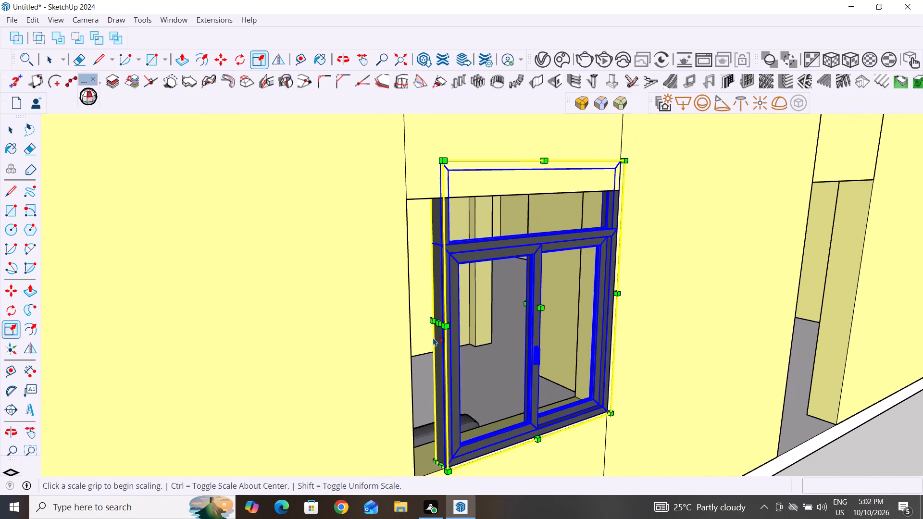
scroll(444, 466, "up", 3)
scroll(486, 385, "down", 2)
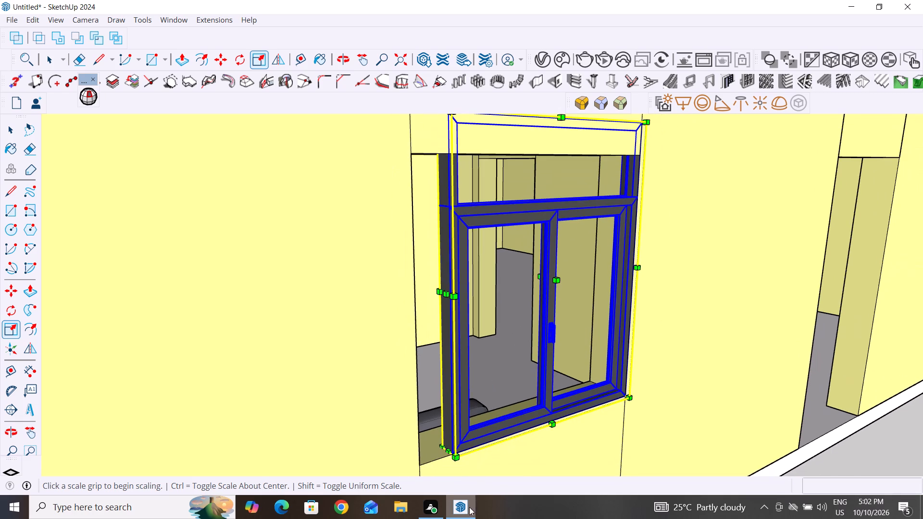
left_click_drag(445, 296, 421, 297)
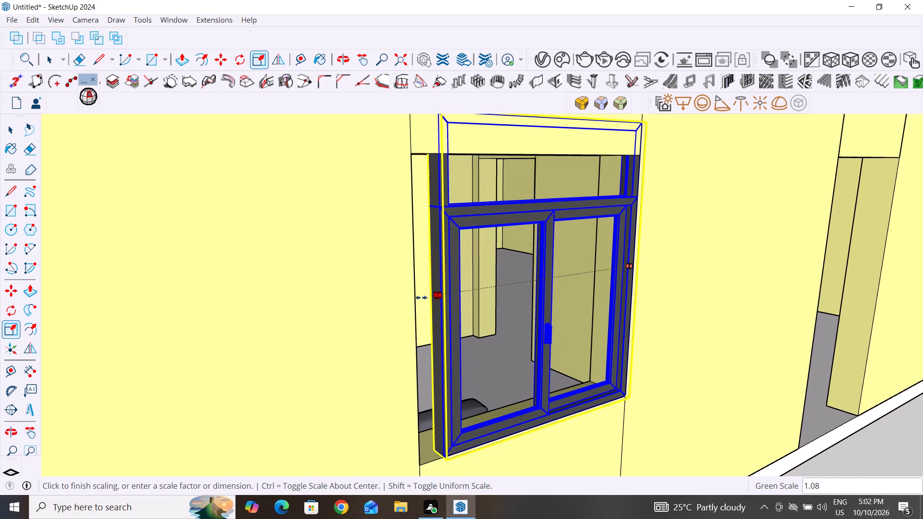
left_click_drag(421, 297, 413, 299)
scroll(333, 349, "down", 4)
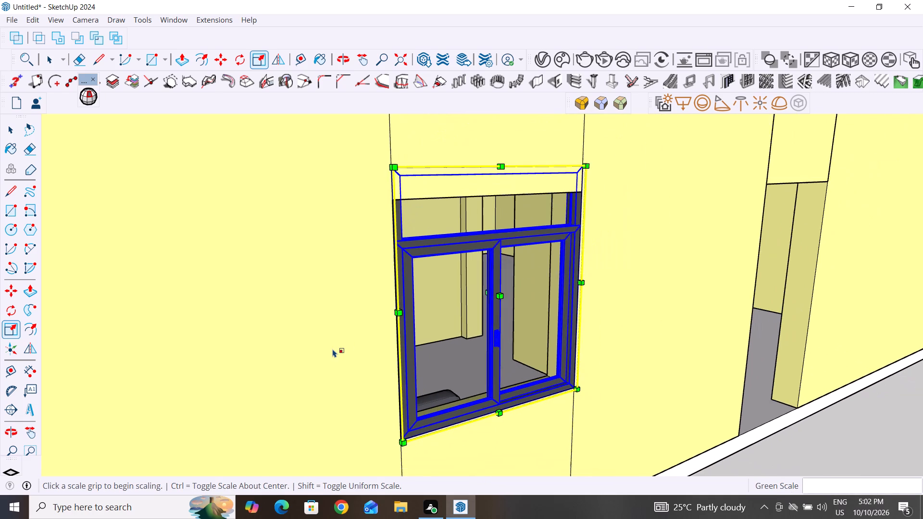
scroll(333, 349, "down", 5)
left_click(771, 417)
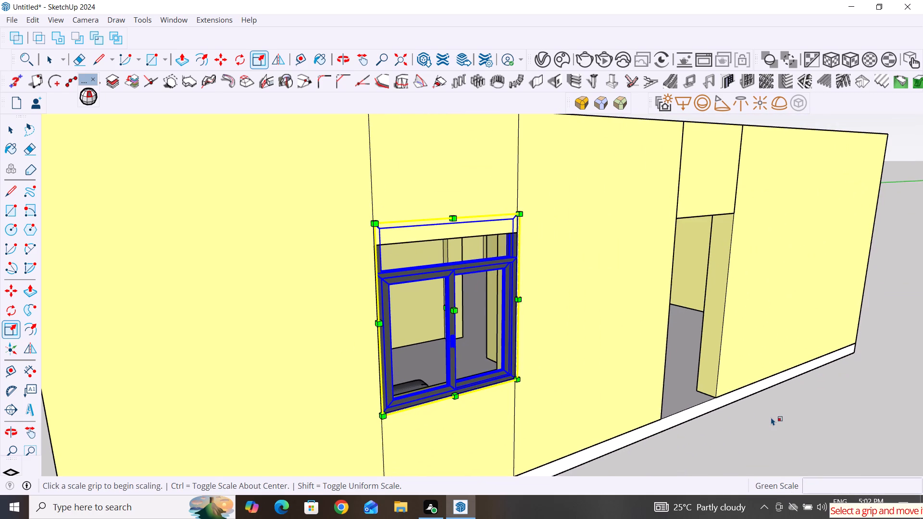
left_click(15, 130)
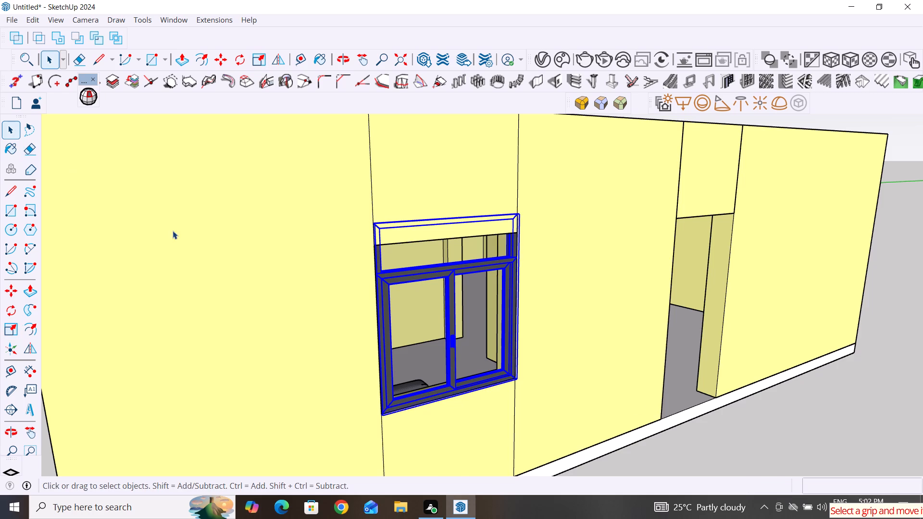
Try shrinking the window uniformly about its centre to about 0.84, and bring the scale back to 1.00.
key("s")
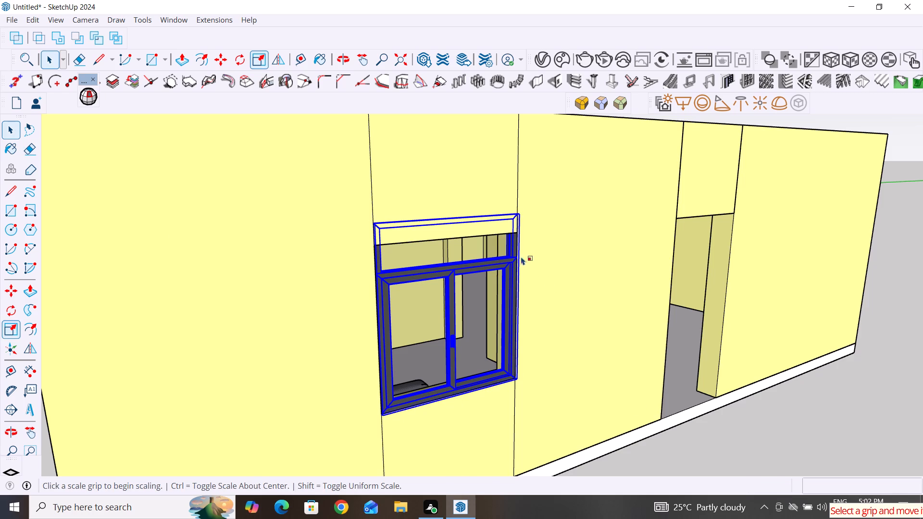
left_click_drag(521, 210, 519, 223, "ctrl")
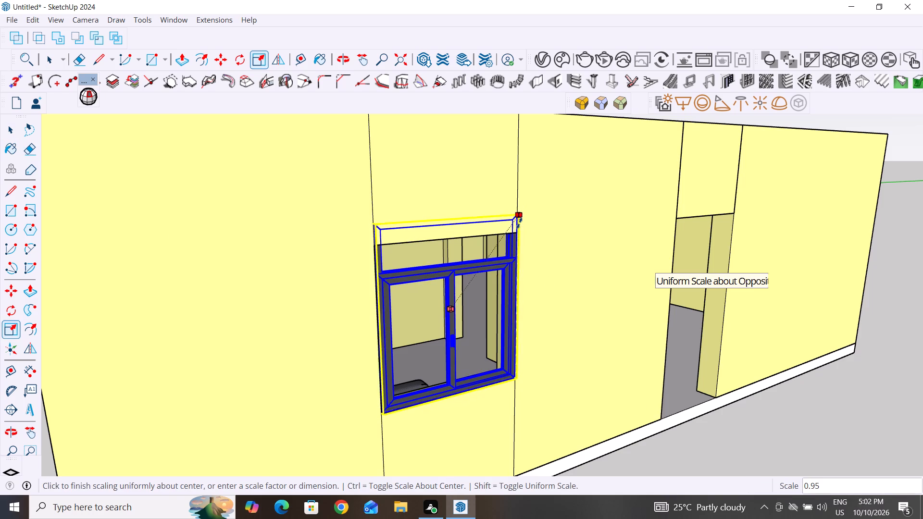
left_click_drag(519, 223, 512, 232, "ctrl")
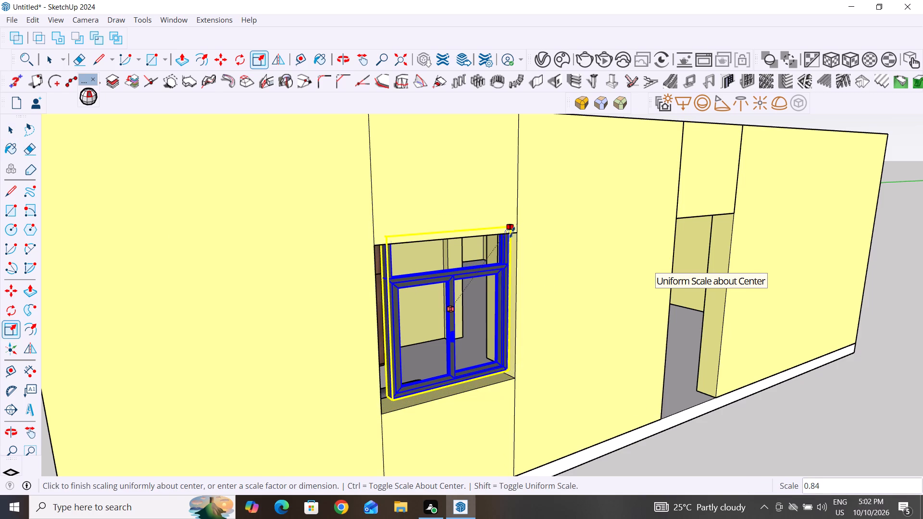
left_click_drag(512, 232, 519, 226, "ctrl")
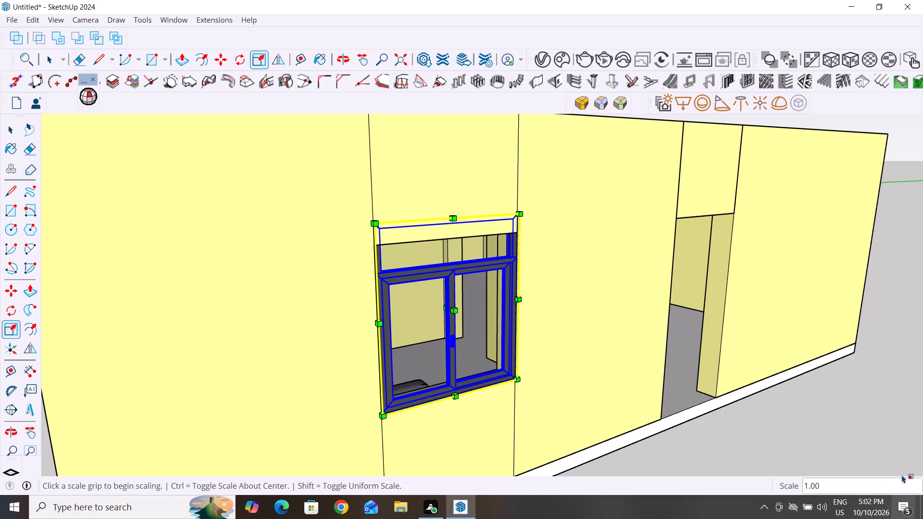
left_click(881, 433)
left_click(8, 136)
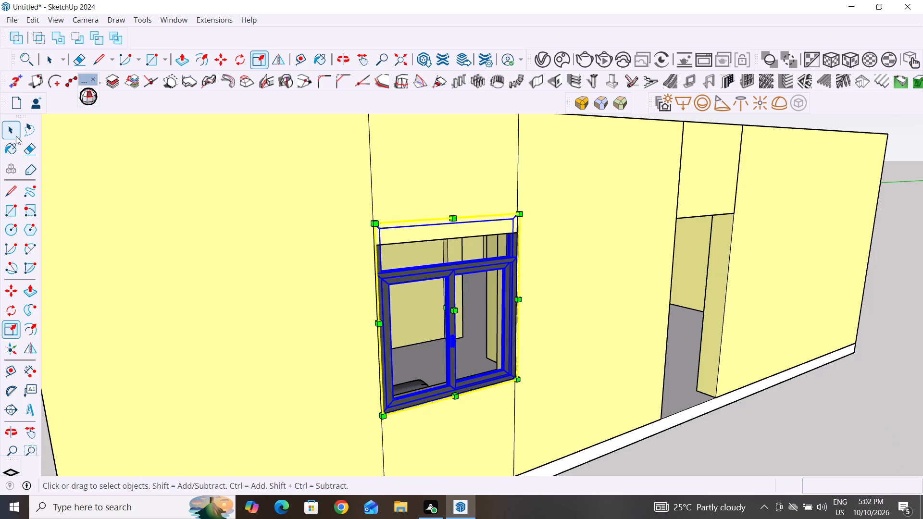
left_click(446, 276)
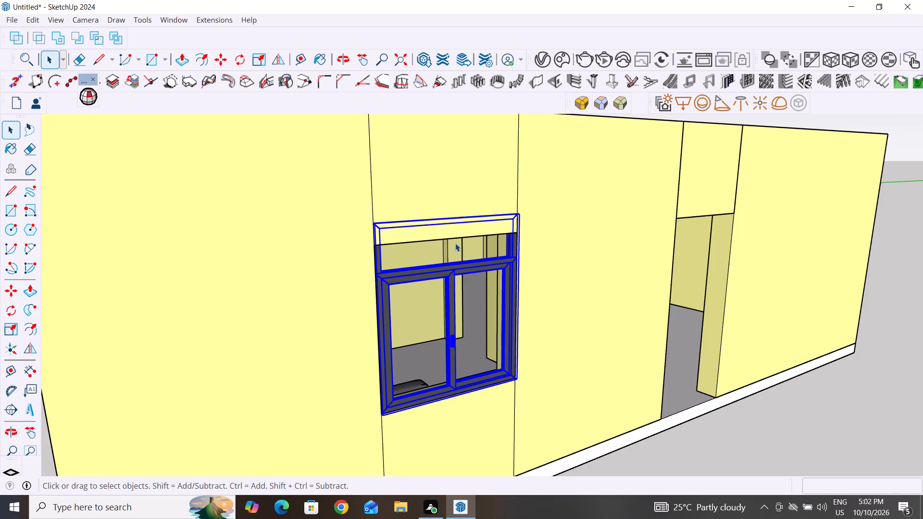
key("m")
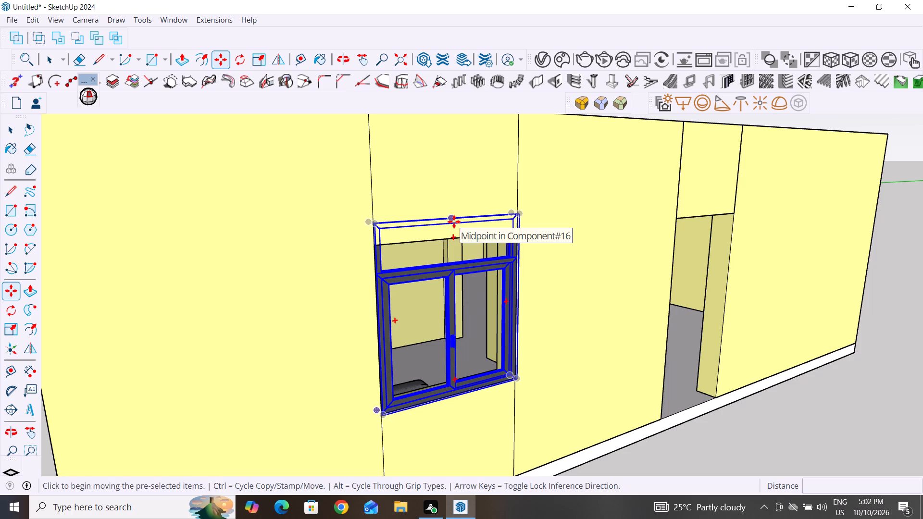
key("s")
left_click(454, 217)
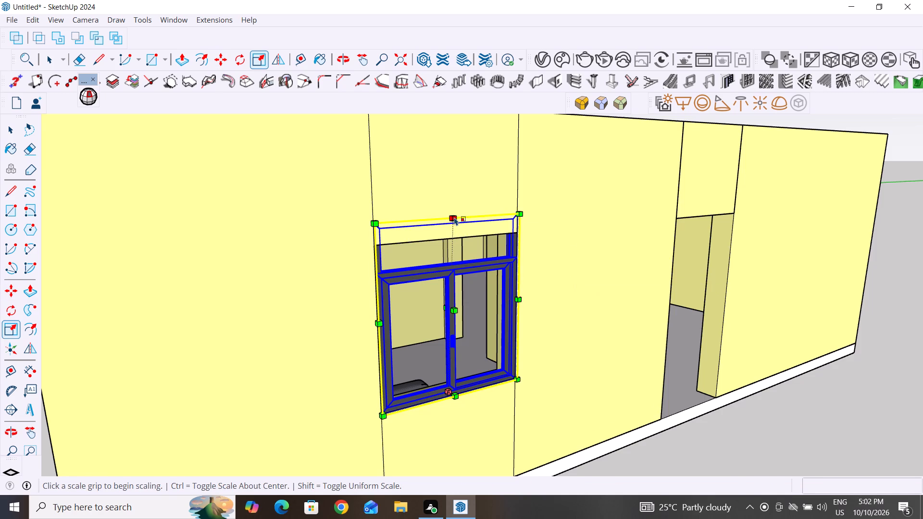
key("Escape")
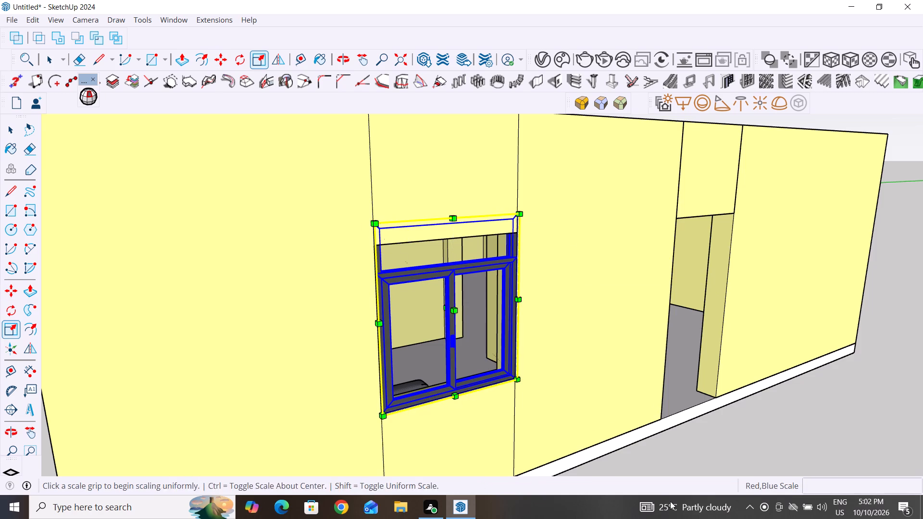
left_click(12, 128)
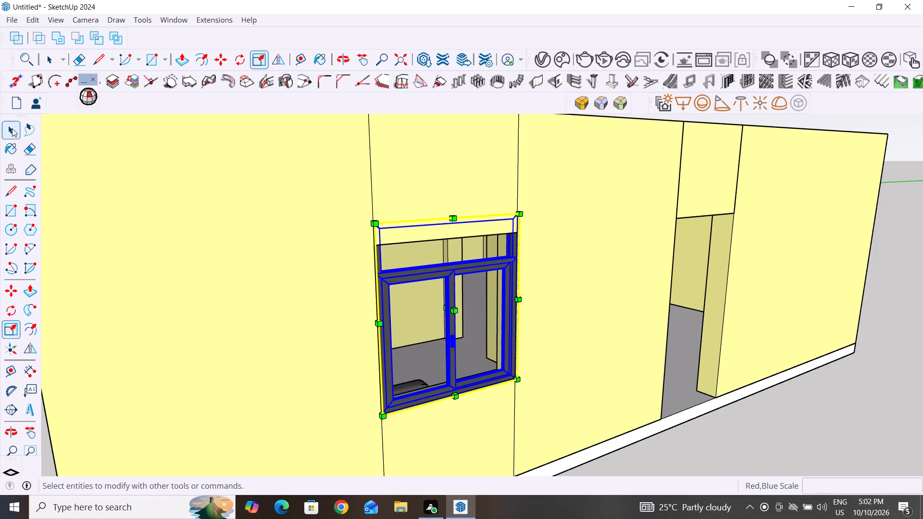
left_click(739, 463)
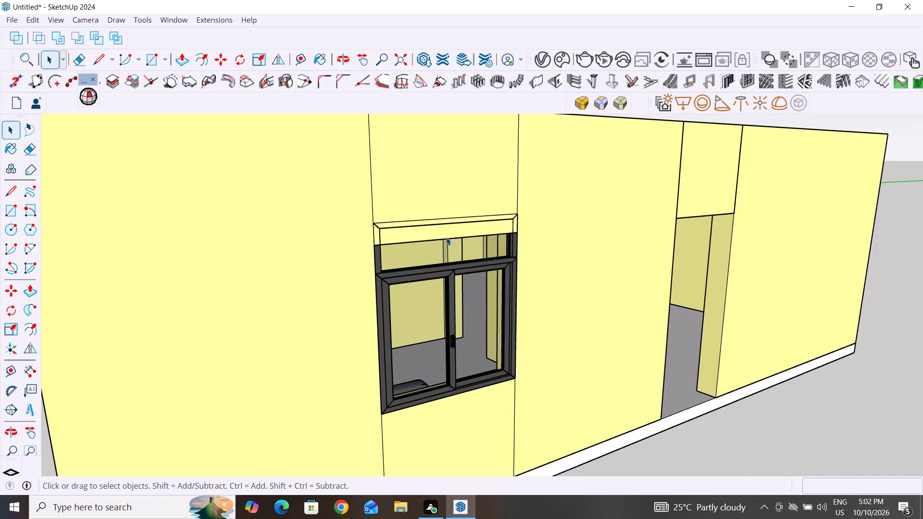
Scale the window down from its top edge to about 0.76 red and 0.89 blue, so it meets the opening's top.
left_click(448, 270)
key("s")
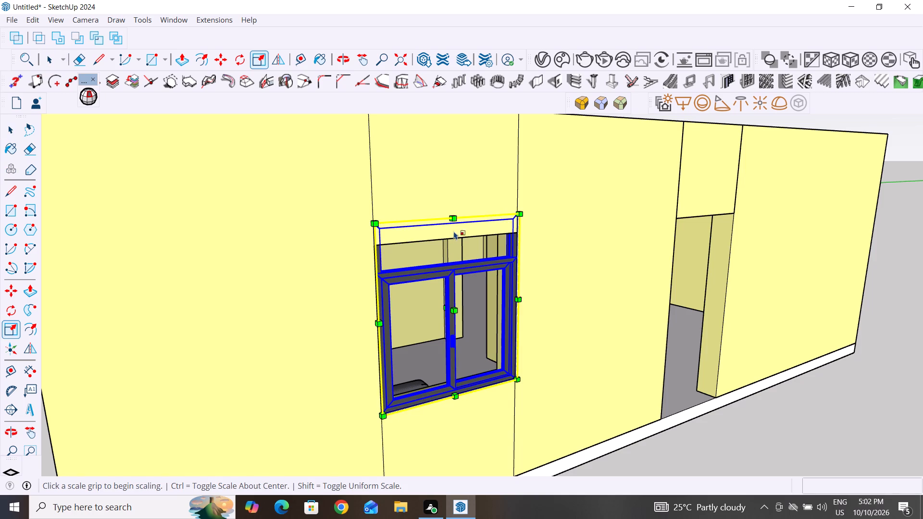
left_click(451, 218)
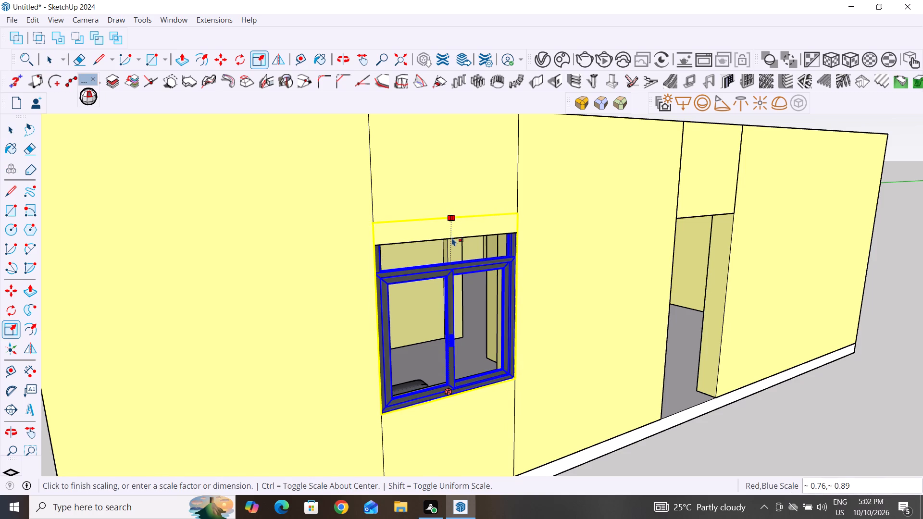
left_click(452, 238)
scroll(479, 382, "down", 1)
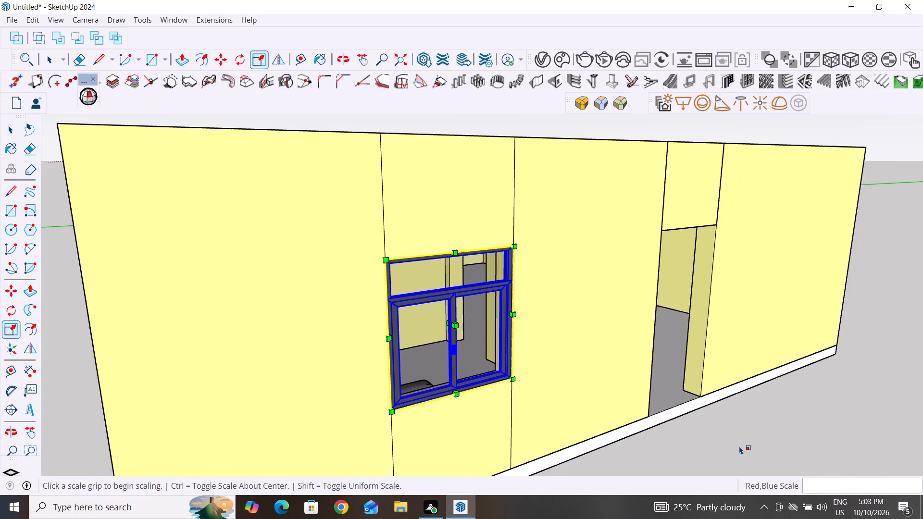
left_click(741, 440)
key("Escape")
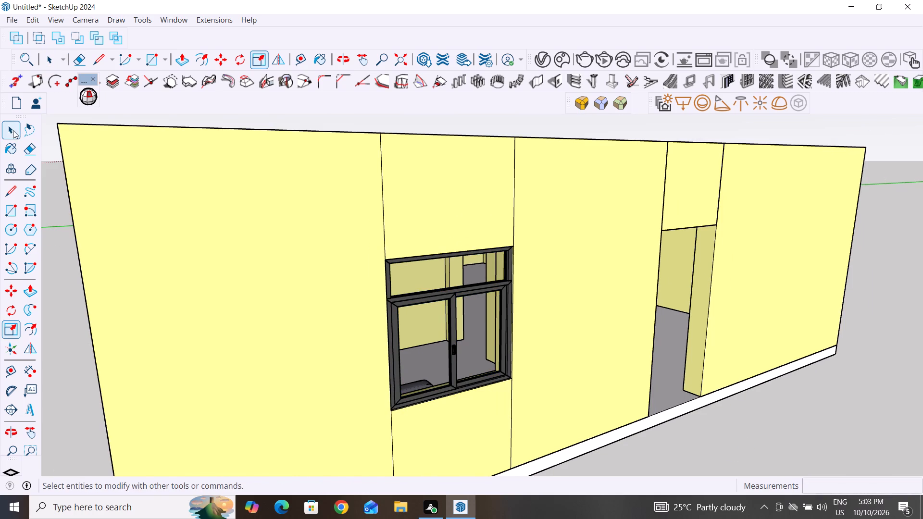
left_click(13, 130)
left_click(62, 252)
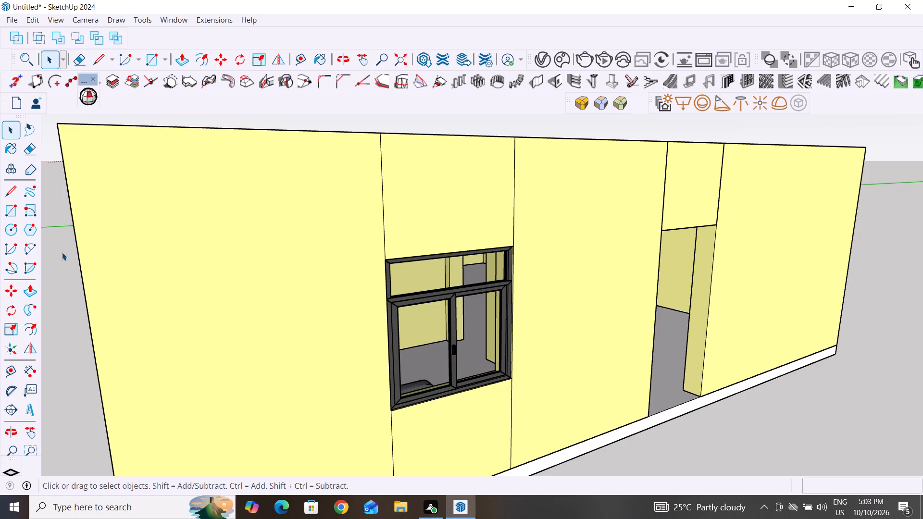
Examine the house from outside and above, checking the fitted window and the remaining wall openings.
scroll(457, 235, "down", 9)
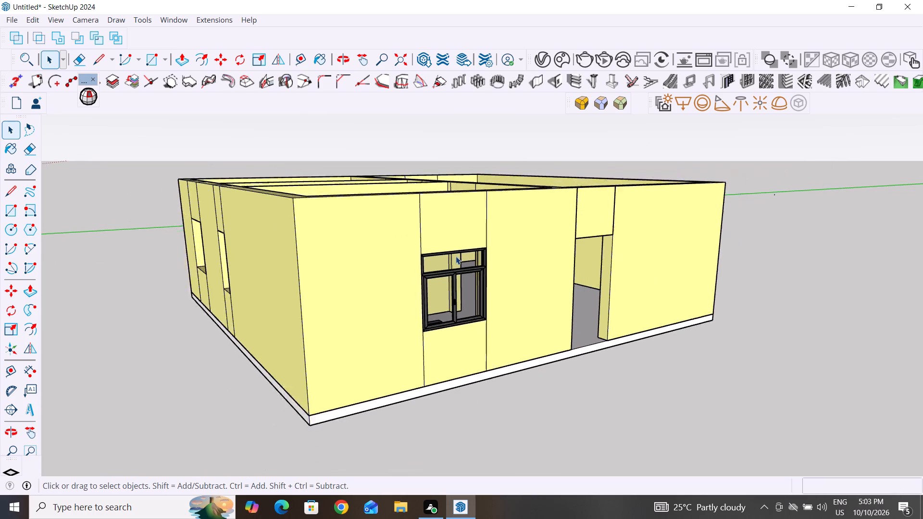
middle_click_drag(547, 269, 551, 383)
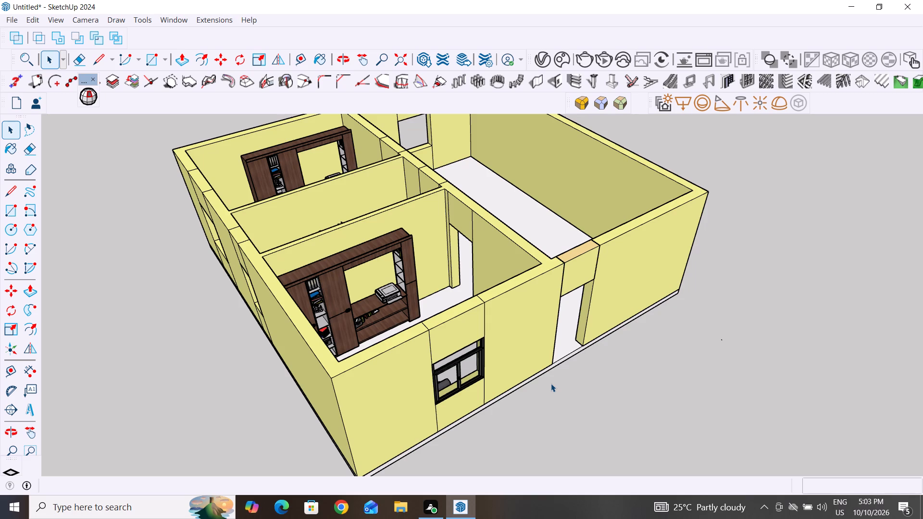
scroll(443, 361, "down", 3)
middle_click_drag(557, 413, 530, 405)
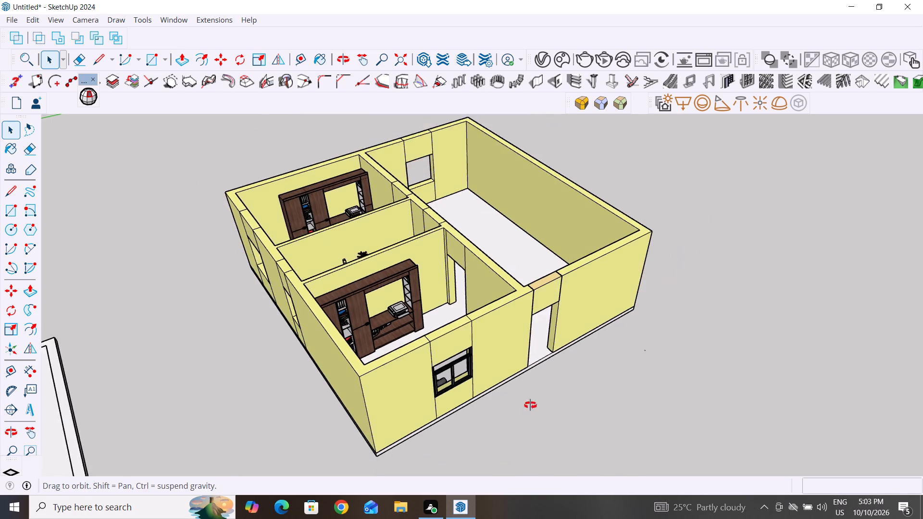
middle_click_drag(530, 405, 479, 307)
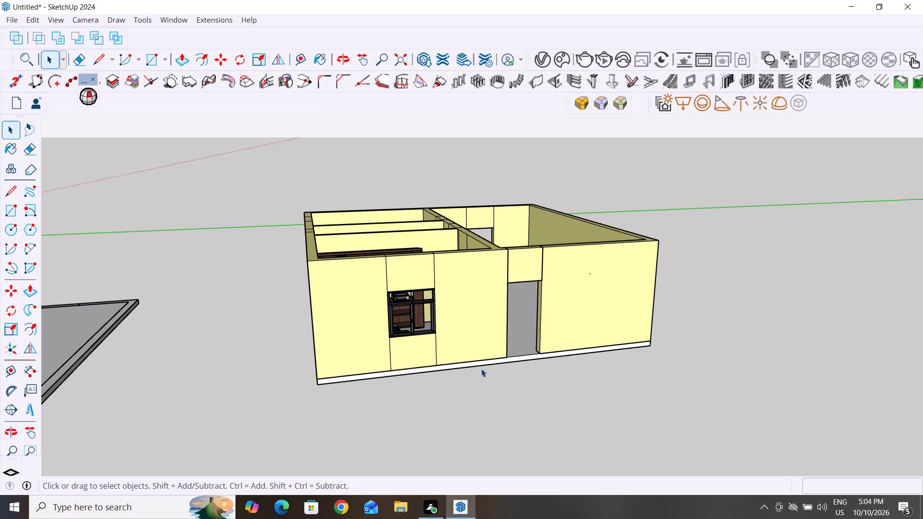
scroll(489, 387, "down", 3)
middle_click_drag(701, 346, 644, 508)
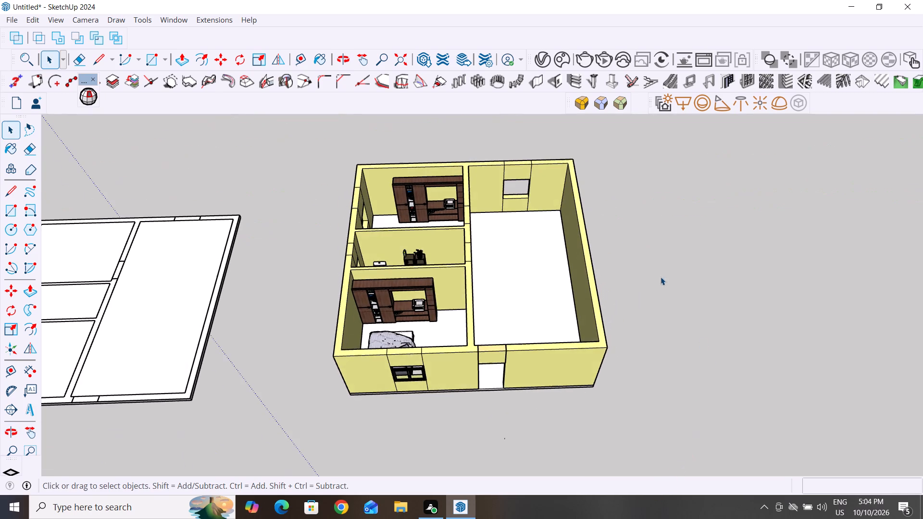
scroll(579, 160, "up", 4)
middle_click_drag(536, 291, 455, 306)
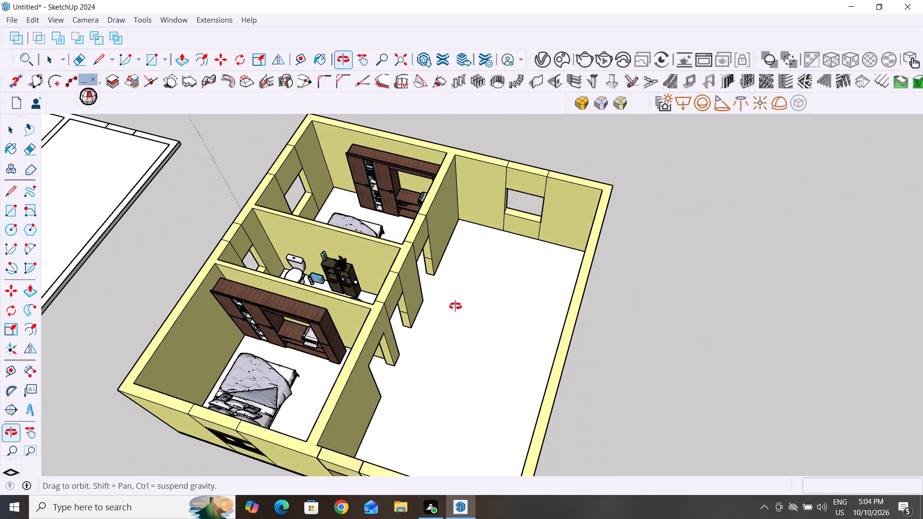
middle_click_drag(455, 306, 443, 204)
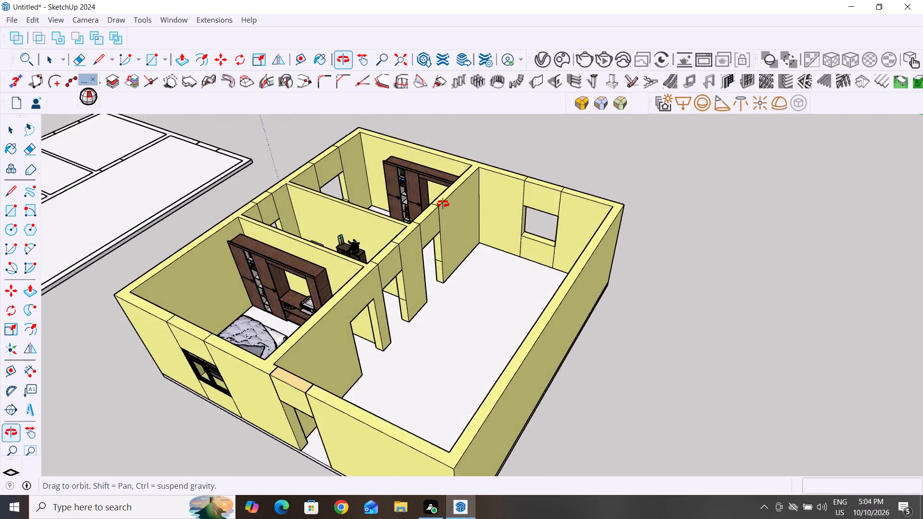
middle_click_drag(443, 204, 613, 162)
scroll(464, 300, "down", 5)
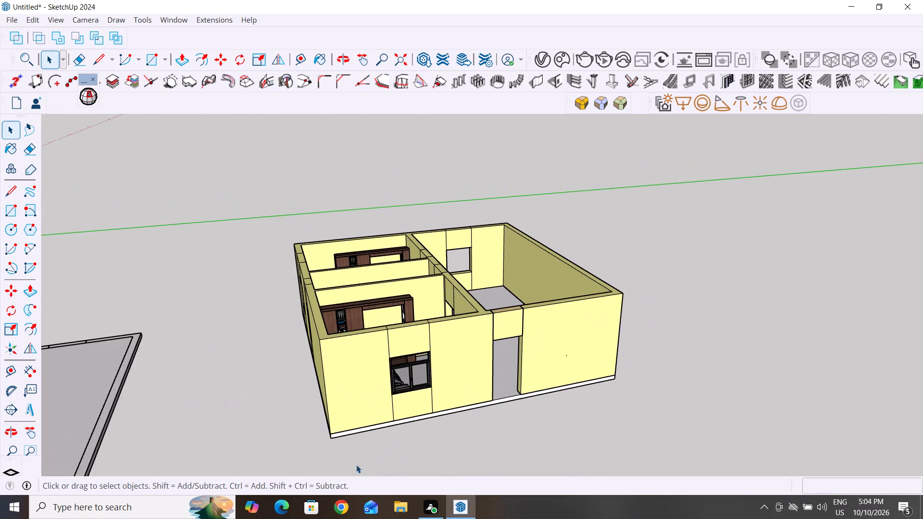
scroll(355, 456, "up", 3)
middle_click_drag(380, 426, 462, 385)
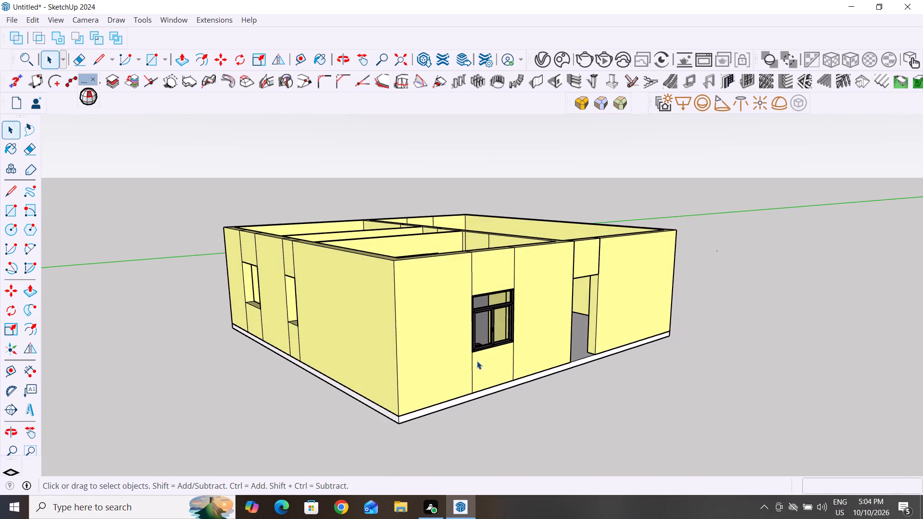
Copy the fitted window about 18' 6 1/2" away to the open ground beside the house's side wall.
left_click(492, 346)
key("m")
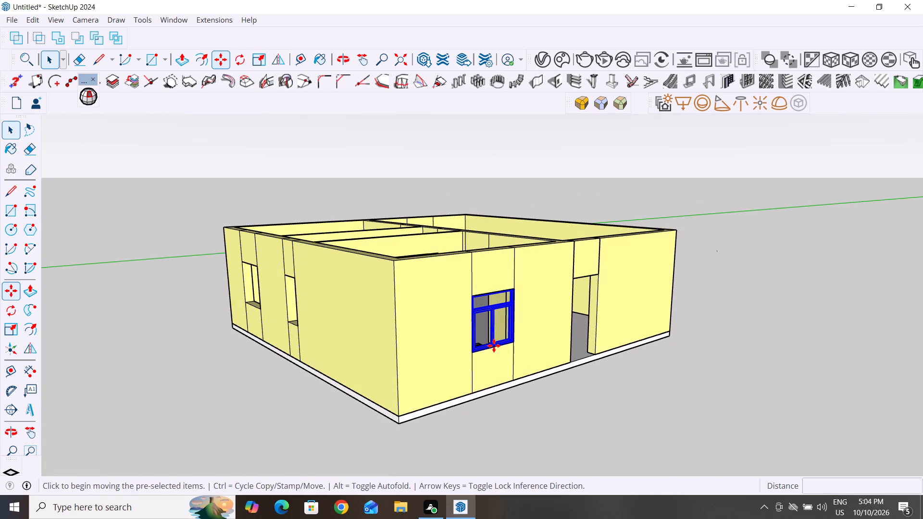
left_click(515, 343, "ctrl")
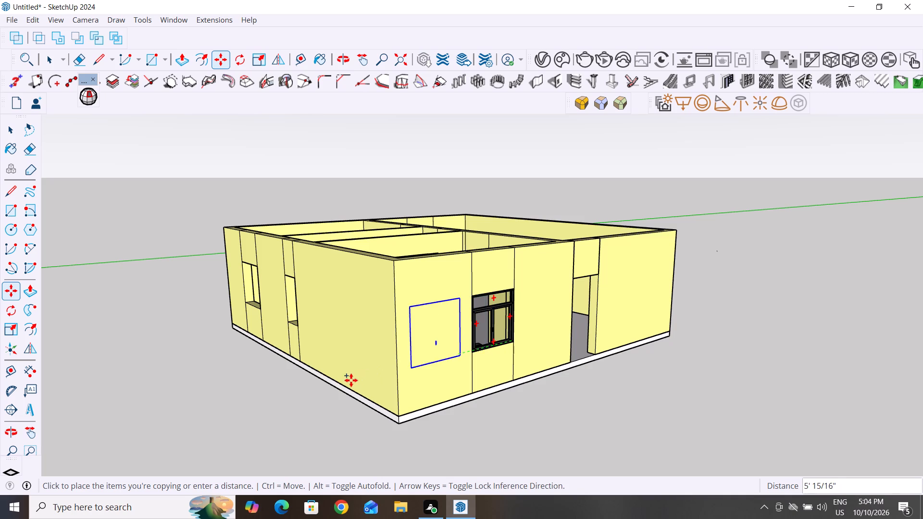
middle_click_drag(293, 386, 314, 385)
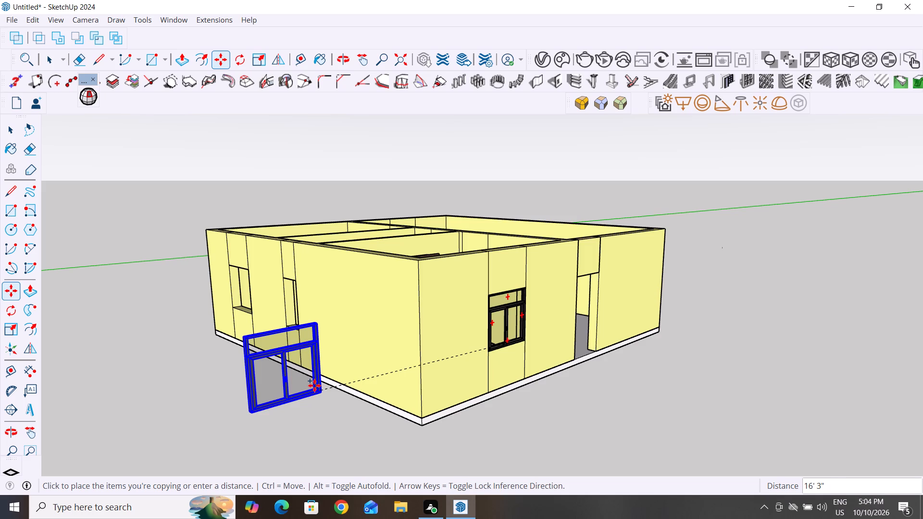
left_click(292, 410)
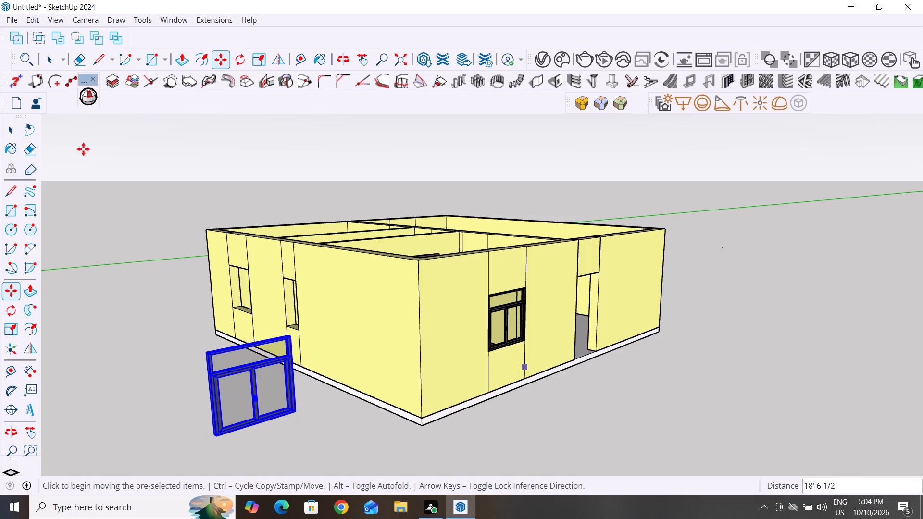
left_click(8, 133)
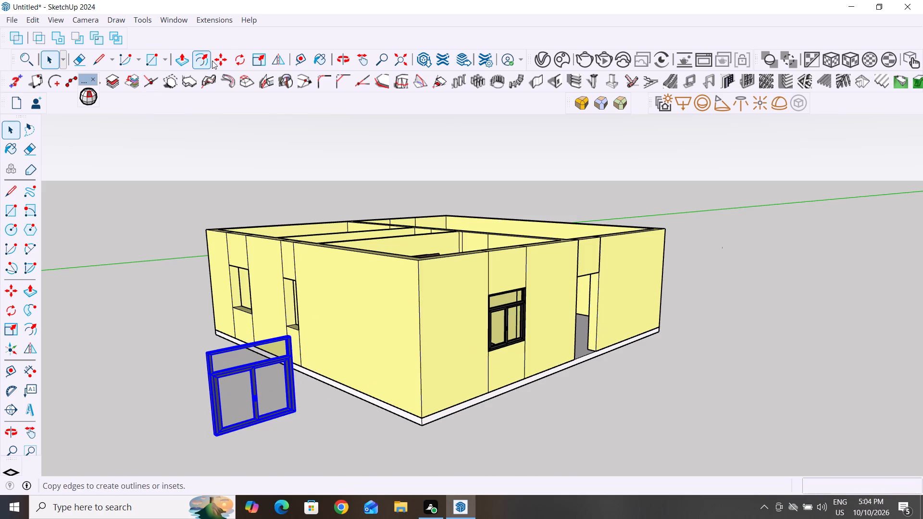
Rotate the window copy 90 degrees on the ground plane so it runs parallel to the side wall.
left_click(236, 61)
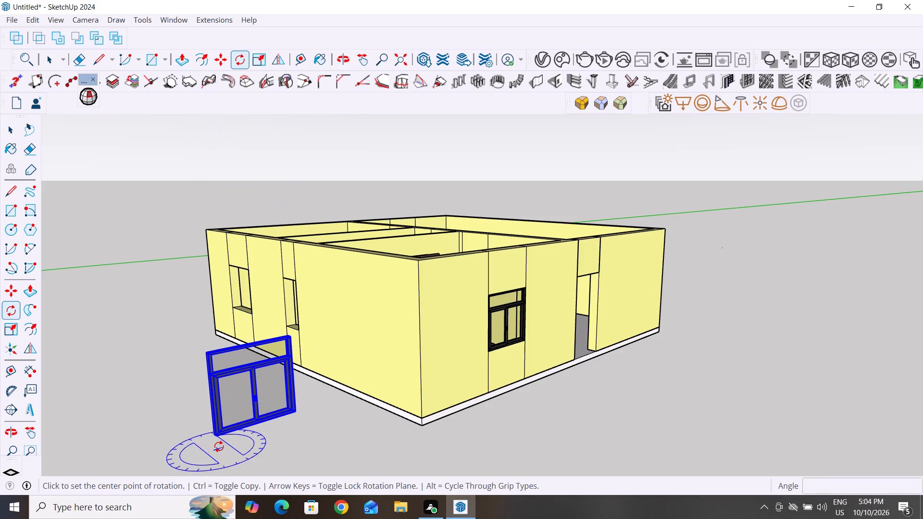
left_click(219, 445)
left_click(317, 413)
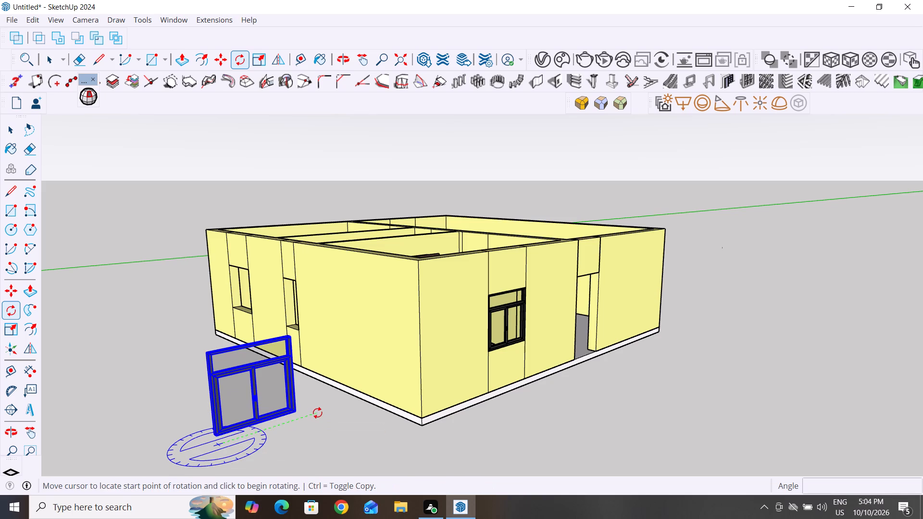
left_click(246, 457)
left_click(12, 135)
left_click(146, 320)
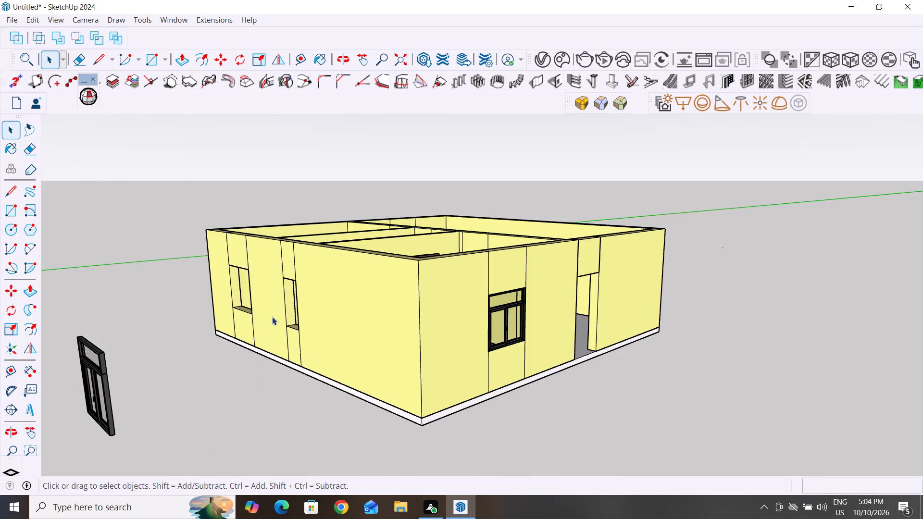
Move the rotated window about 25' 1 1/4" into the side wall's wider opening, matching its lower corner to the opening's corner.
scroll(405, 312, "down", 4)
scroll(274, 365, "down", 3)
middle_click_drag(229, 408, 311, 432)
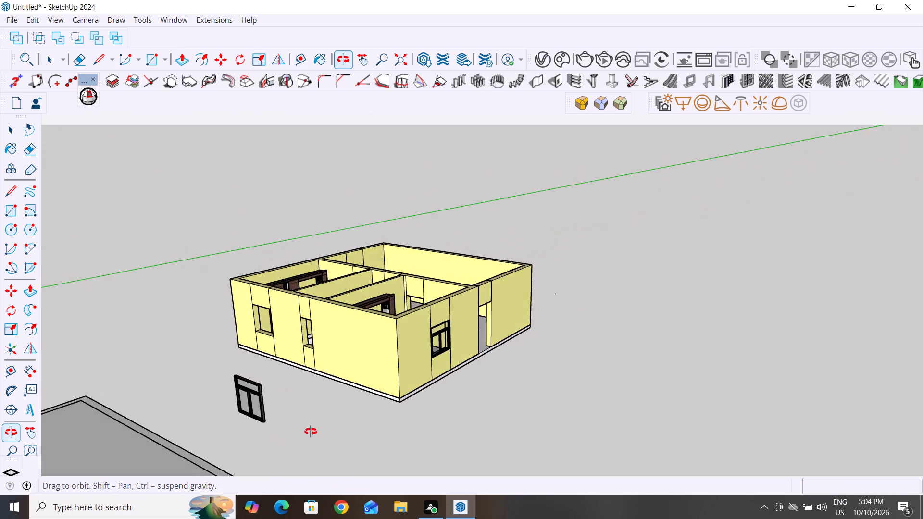
middle_click_drag(311, 432, 370, 422)
scroll(476, 359, "down", 4)
scroll(381, 449, "up", 4)
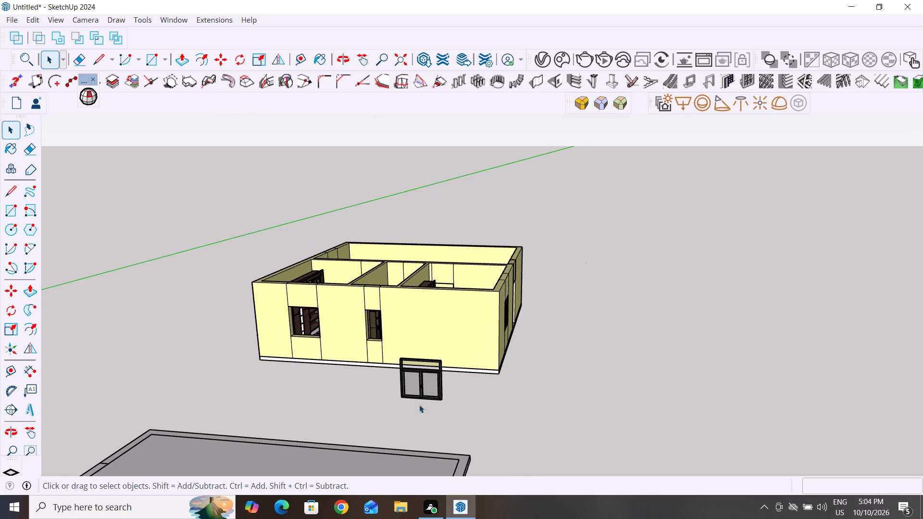
left_click(431, 393)
key("m")
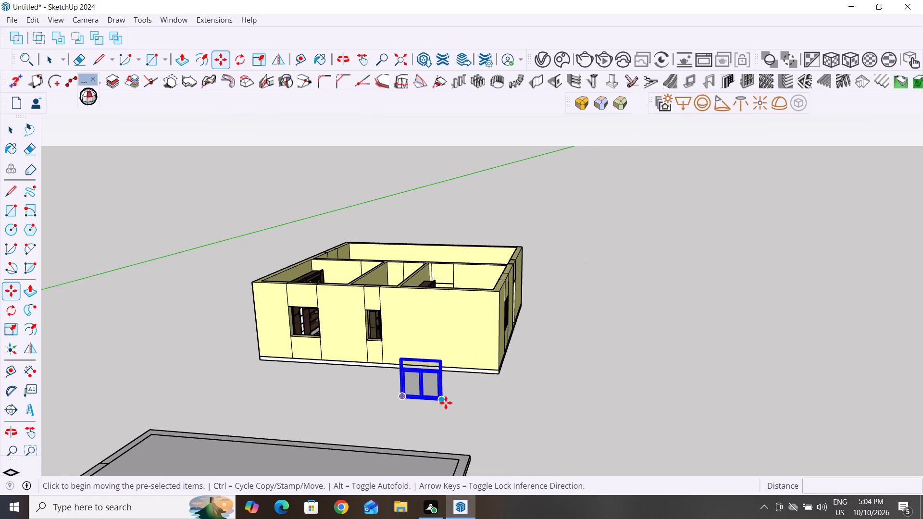
left_click(446, 403)
scroll(314, 349, "up", 13)
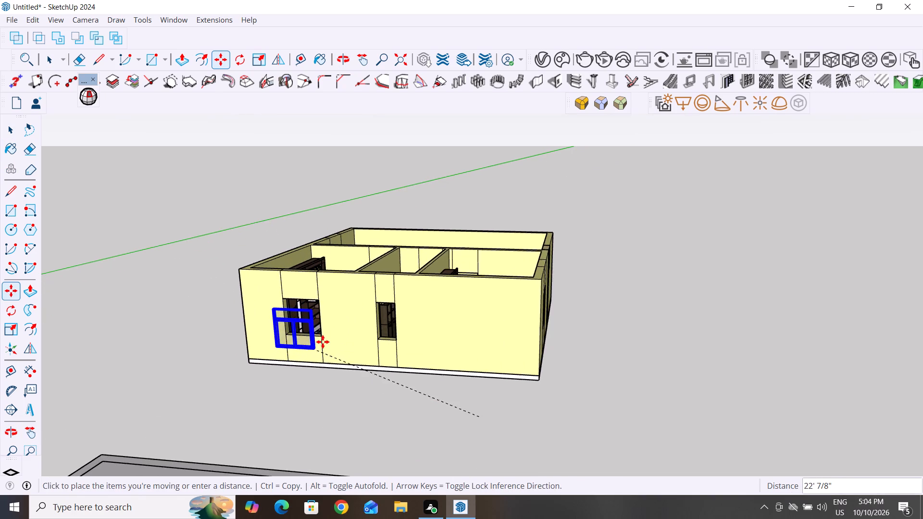
scroll(323, 342, "up", 16)
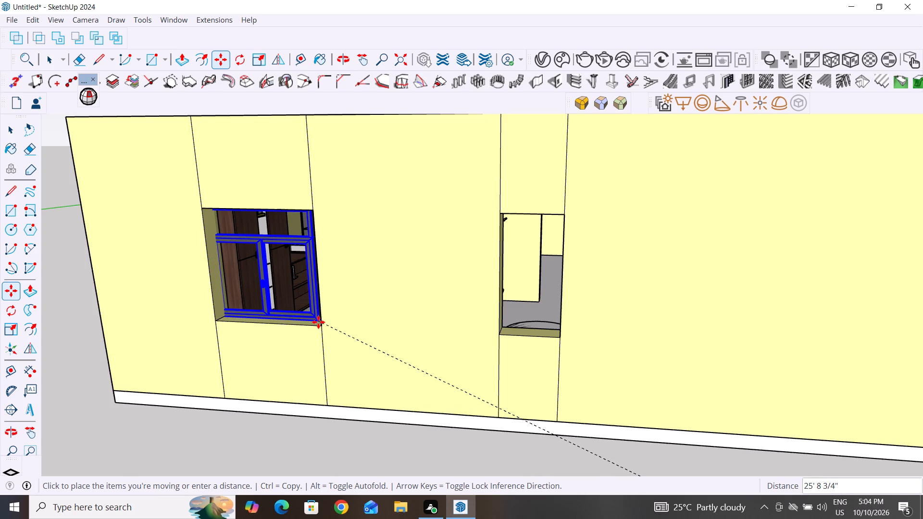
left_click(318, 324)
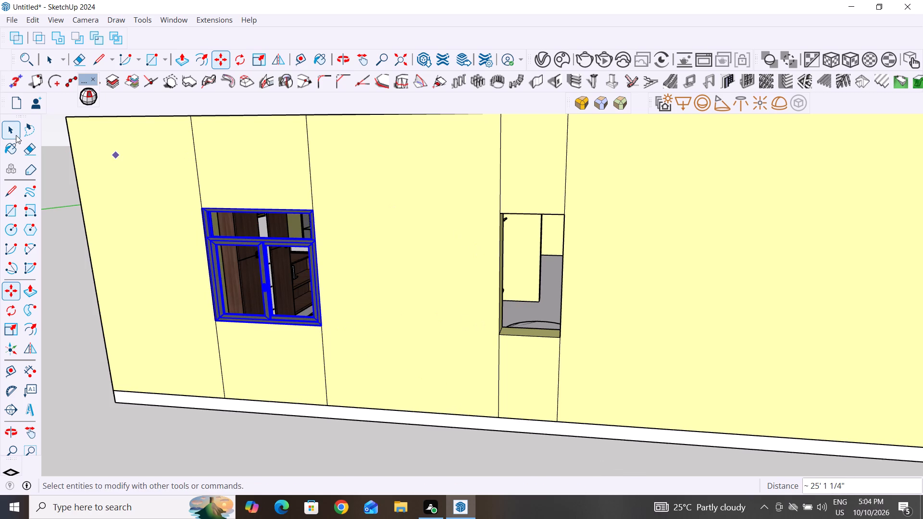
left_click(15, 133)
left_click(81, 284)
Inspect how the window sits in the side wall's wider opening, close up and from above.
scroll(254, 331, "down", 2)
middle_click_drag(271, 332, 343, 310)
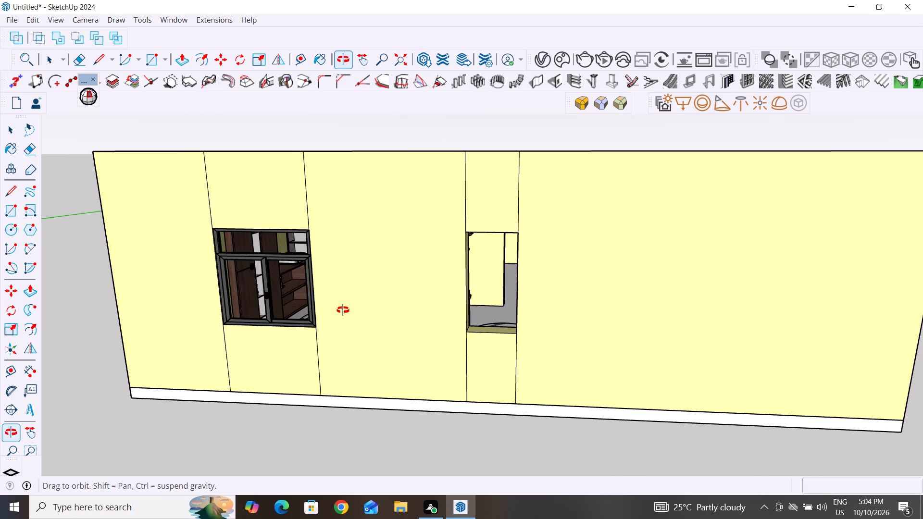
middle_click_drag(343, 310, 458, 388)
scroll(420, 363, "up", 2)
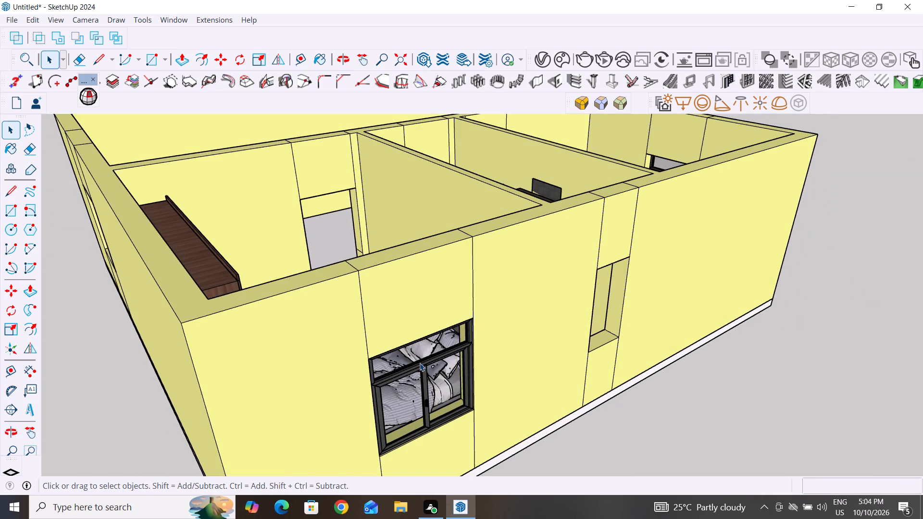
scroll(420, 363, "up", 6)
left_click(445, 386)
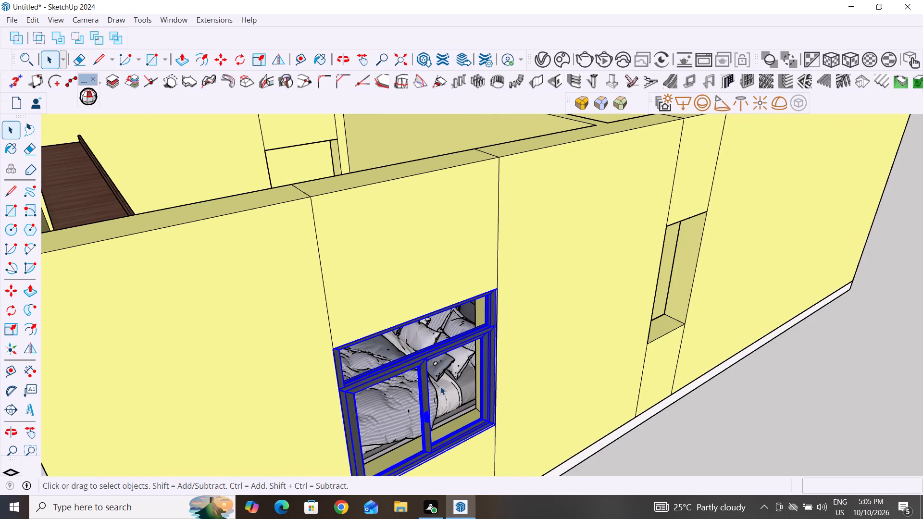
scroll(374, 352, "down", 4)
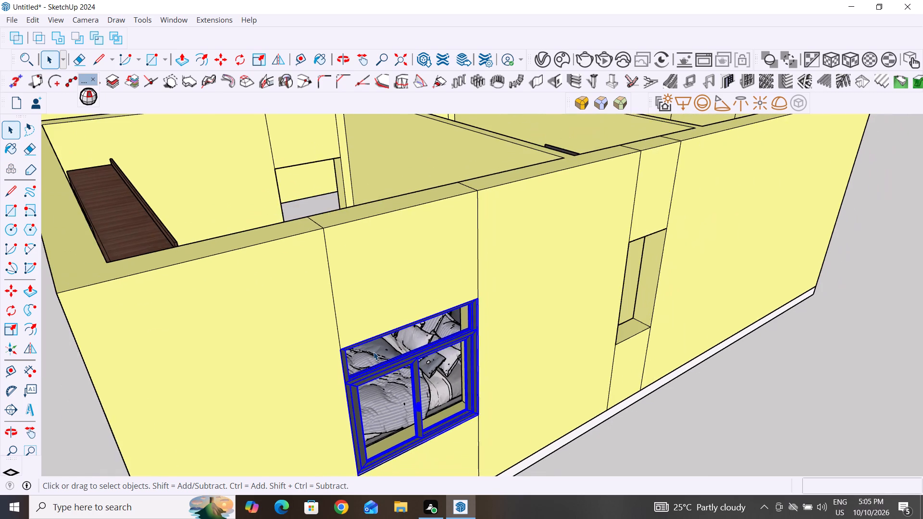
scroll(374, 352, "down", 5)
left_click(706, 427)
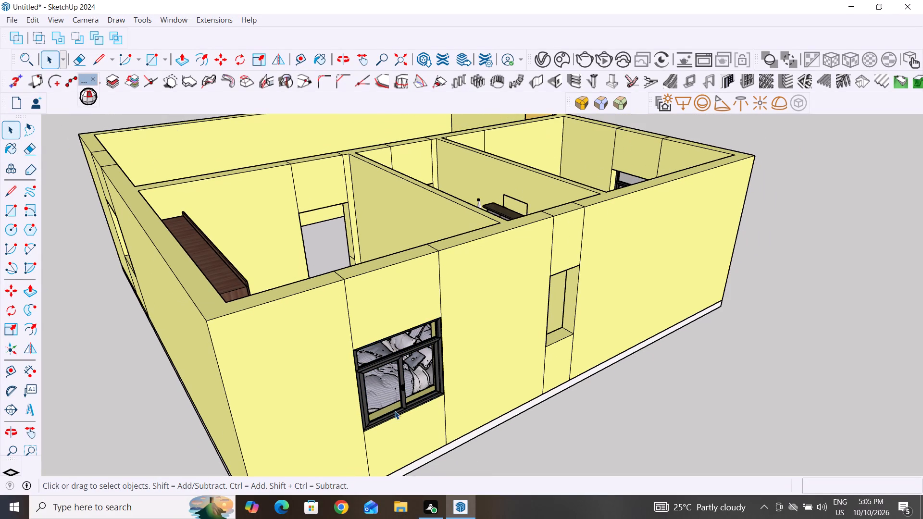
left_click(399, 415)
left_click(648, 451)
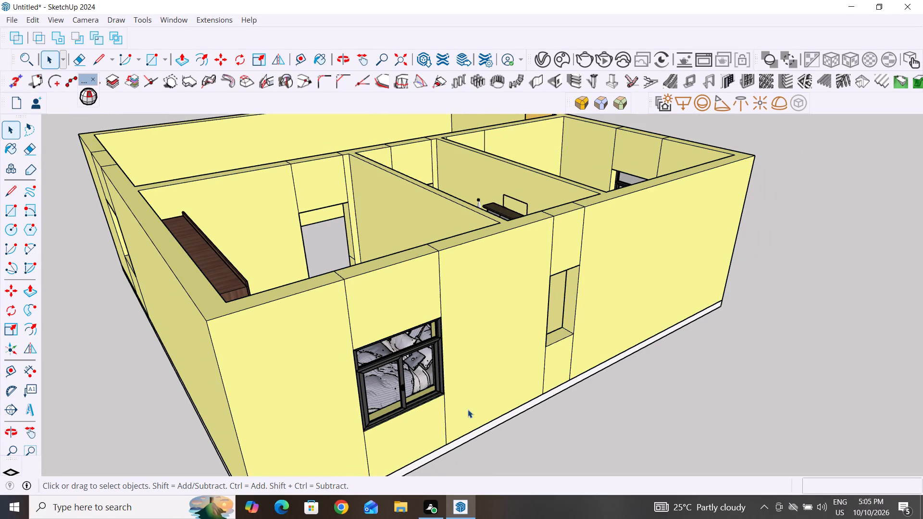
Copy the window fitted in the side wall about 19' 11" away to open ground beside the adjoining wall with the empty opening.
left_click(400, 380)
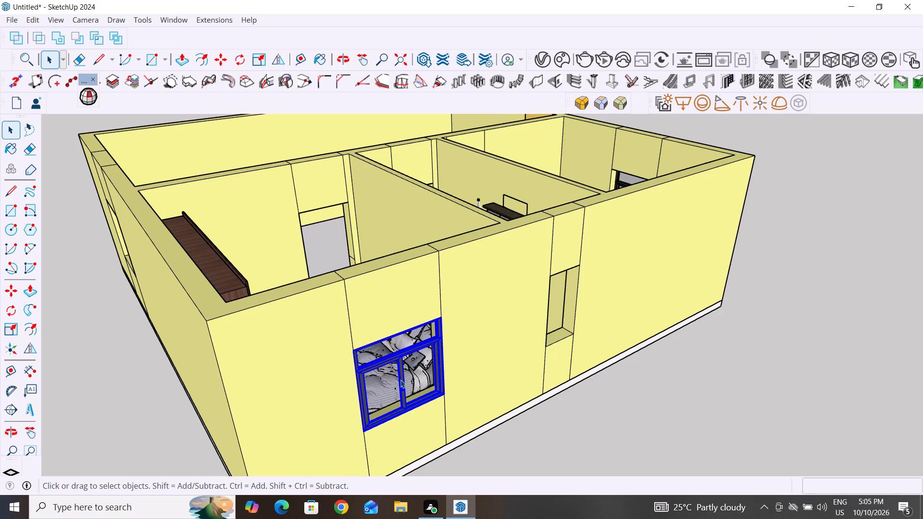
key("m")
left_click(445, 394)
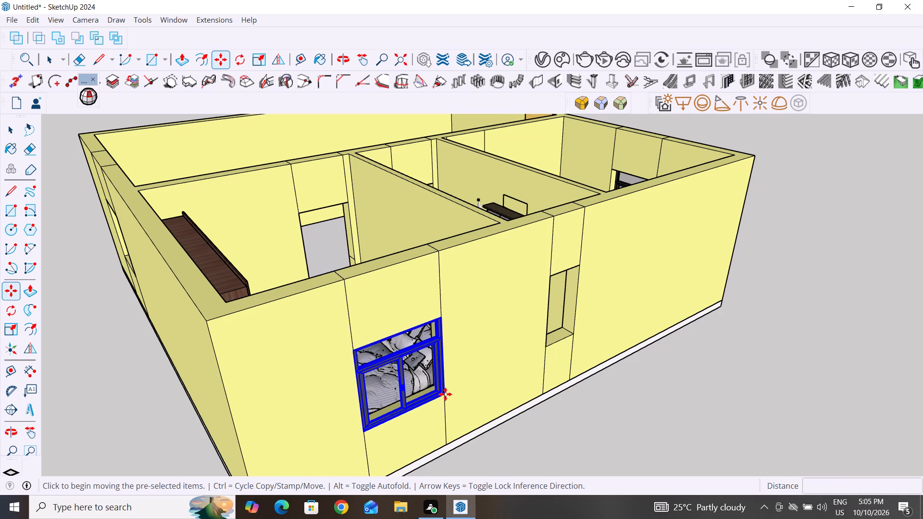
scroll(445, 394, "down", 4)
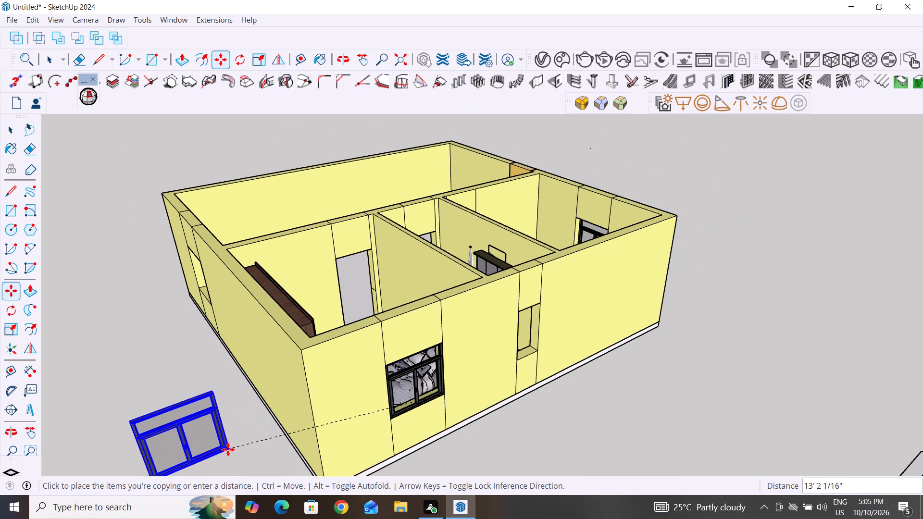
left_click(184, 351)
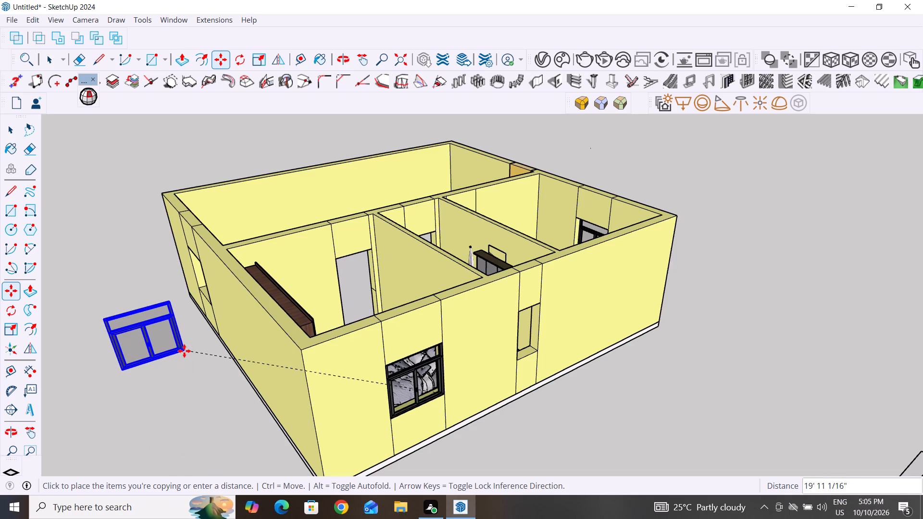
left_click(13, 128)
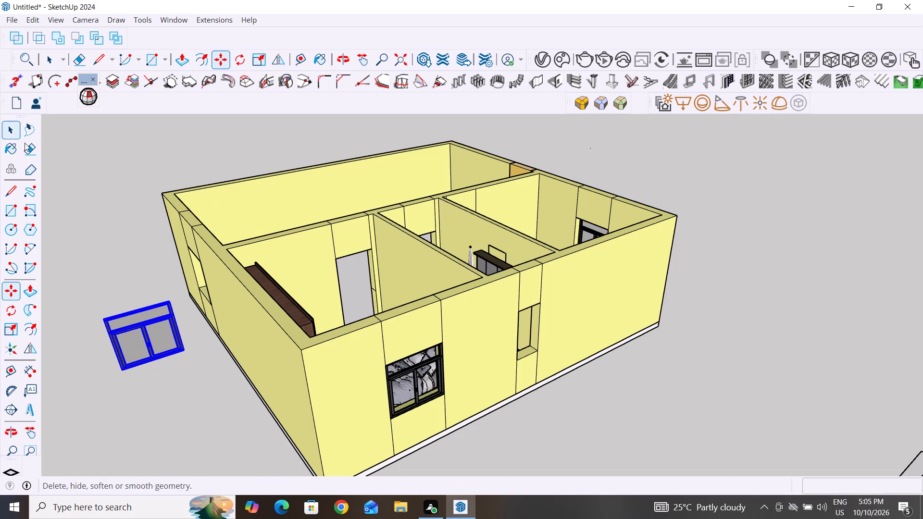
left_click(66, 194)
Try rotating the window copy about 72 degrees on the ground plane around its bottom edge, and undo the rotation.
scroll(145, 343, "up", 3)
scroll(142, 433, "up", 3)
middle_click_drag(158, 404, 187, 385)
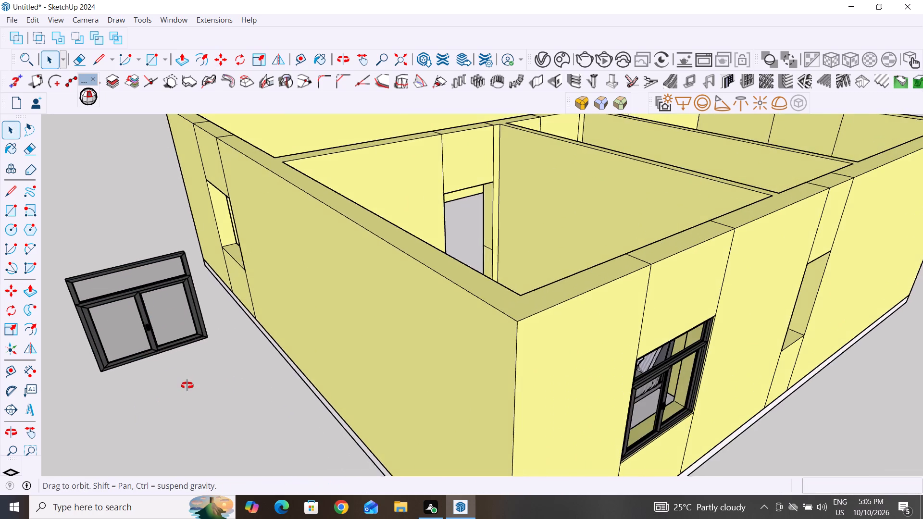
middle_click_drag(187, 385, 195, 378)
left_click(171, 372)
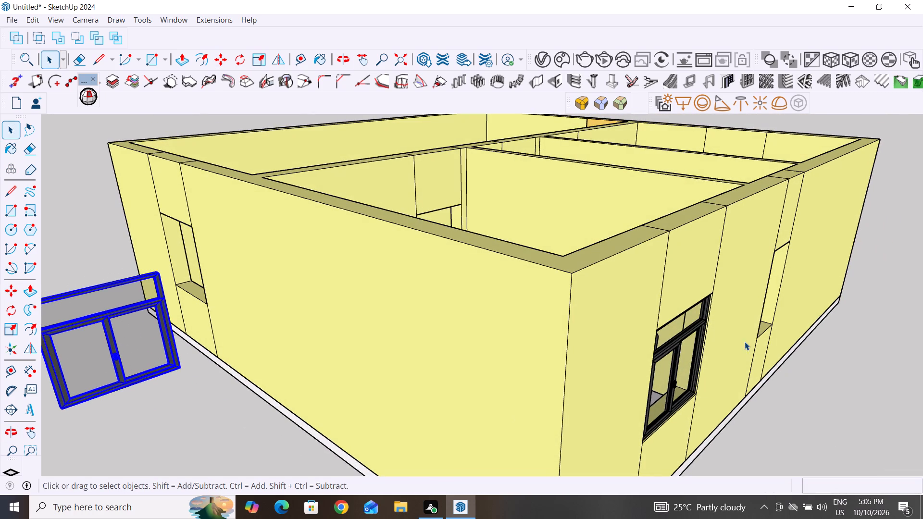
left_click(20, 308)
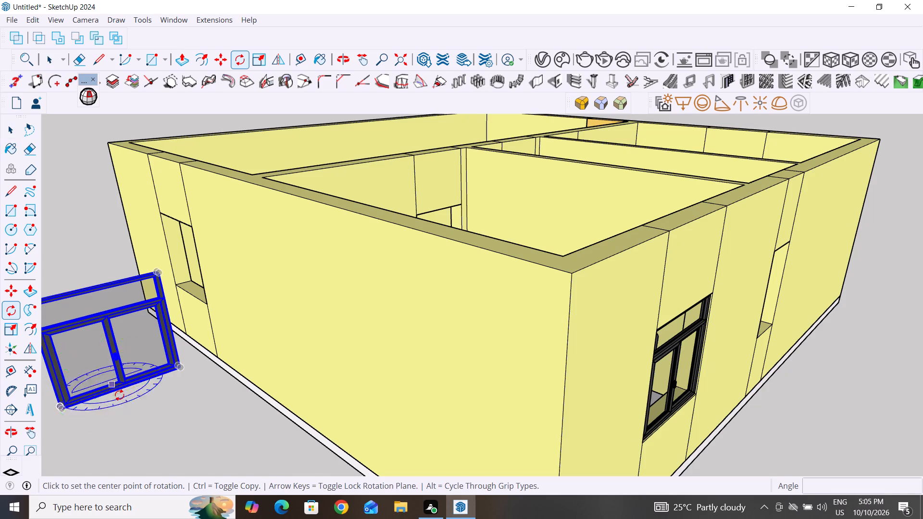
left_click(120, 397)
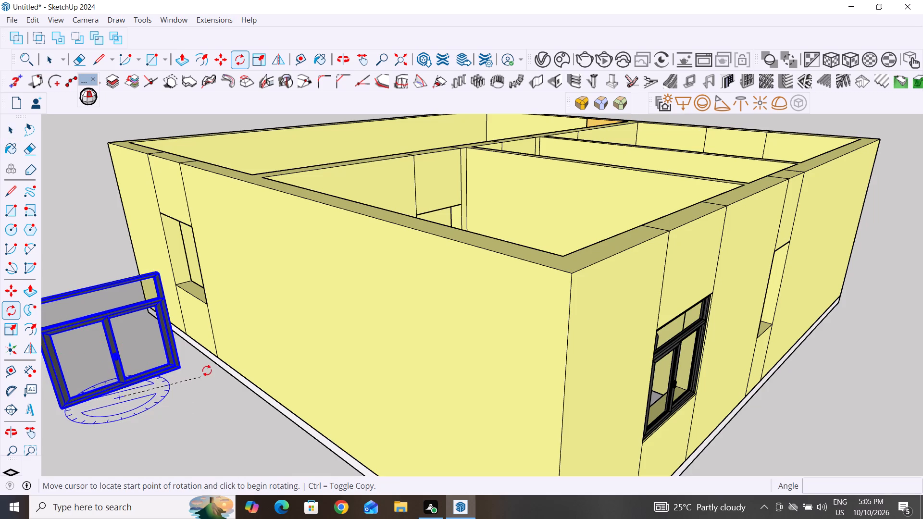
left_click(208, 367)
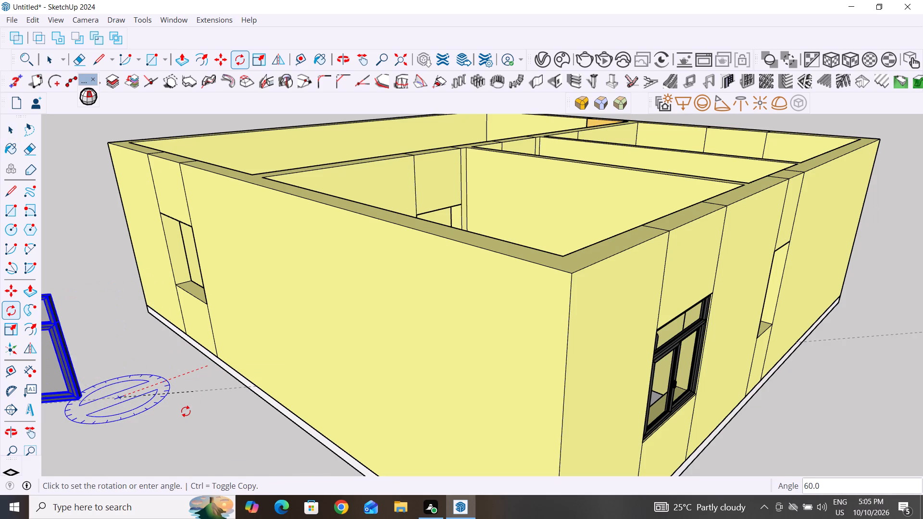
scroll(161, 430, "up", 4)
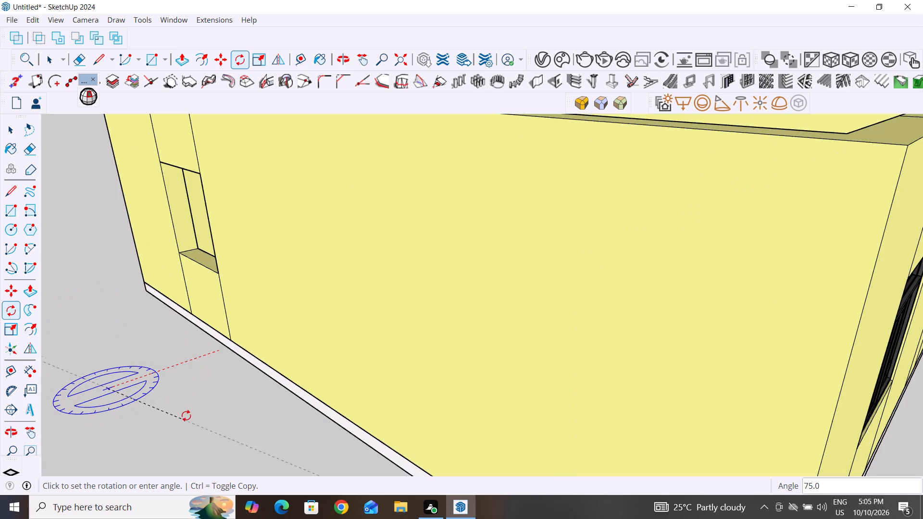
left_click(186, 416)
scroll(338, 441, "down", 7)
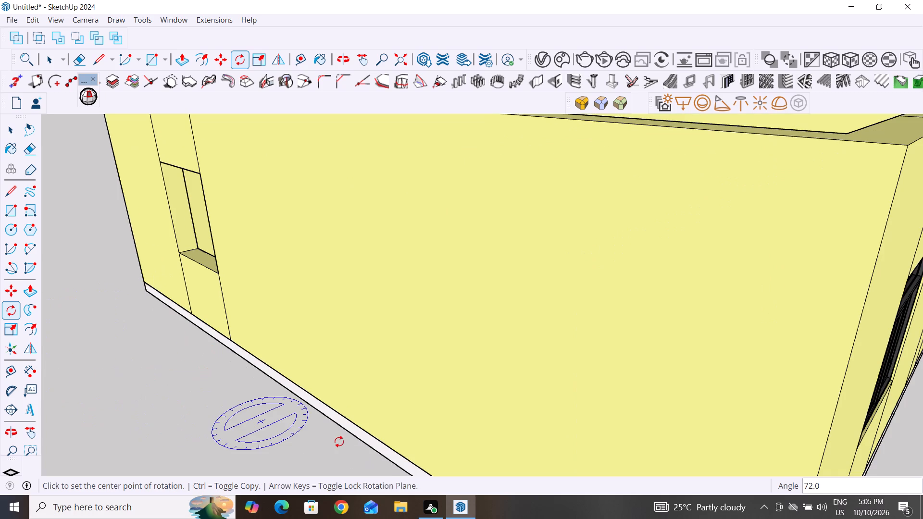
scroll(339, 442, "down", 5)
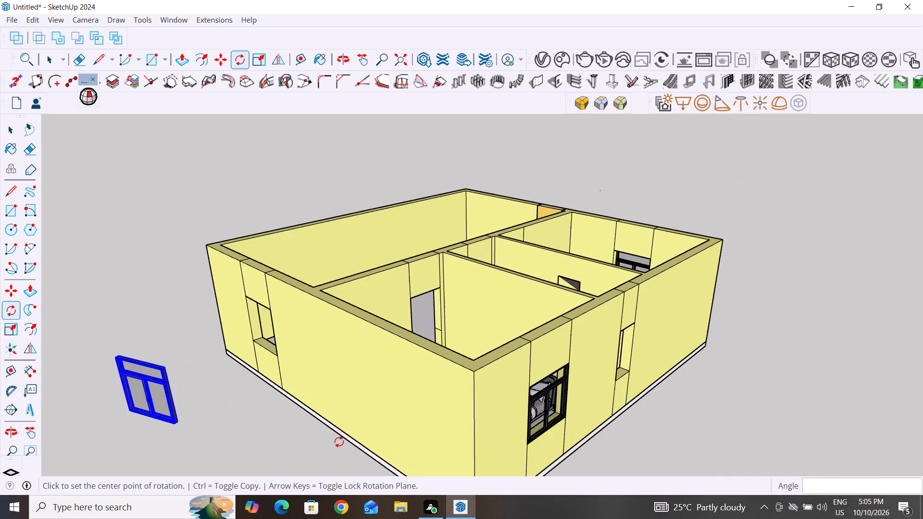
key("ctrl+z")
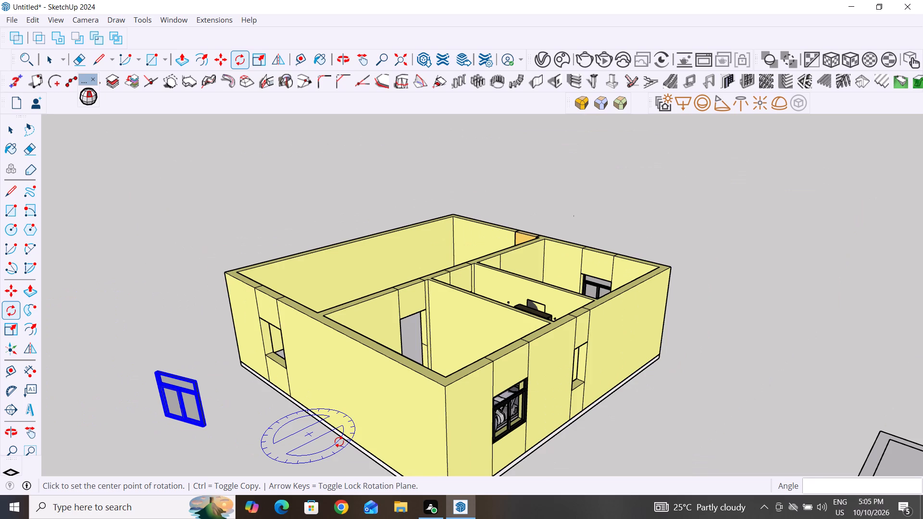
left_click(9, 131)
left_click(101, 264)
Rotate the window copy 90 degrees on the ground plane around its lower corner so it runs parallel to the adjoining wall.
scroll(209, 360, "down", 4)
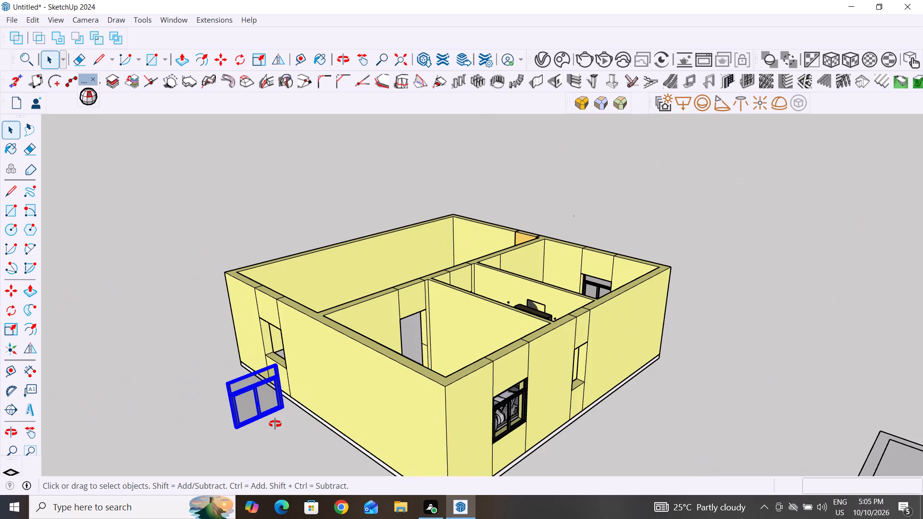
middle_click_drag(246, 437, 495, 332)
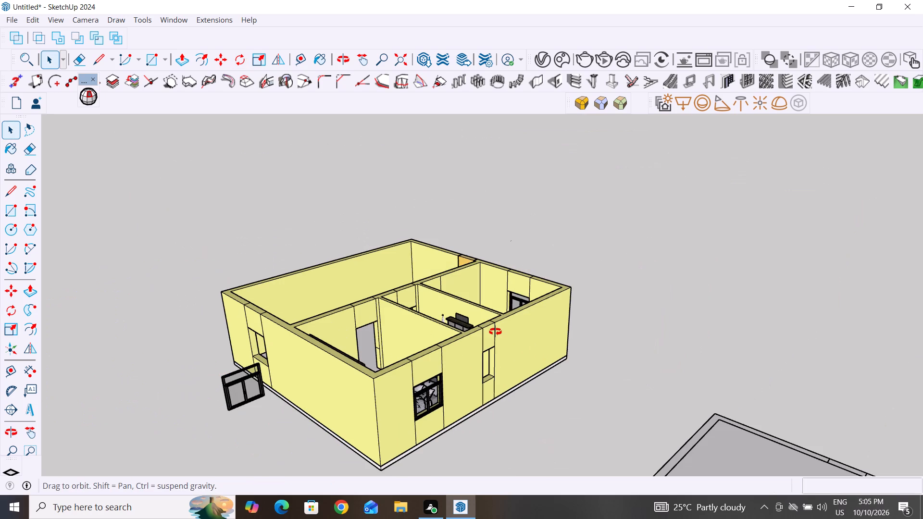
middle_click_drag(495, 332, 466, 343)
scroll(458, 384, "up", 4)
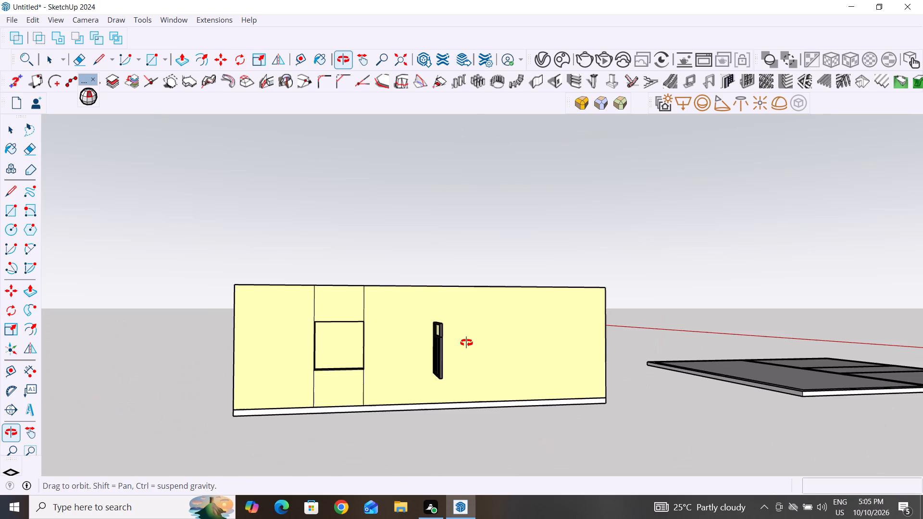
scroll(457, 385, "up", 4)
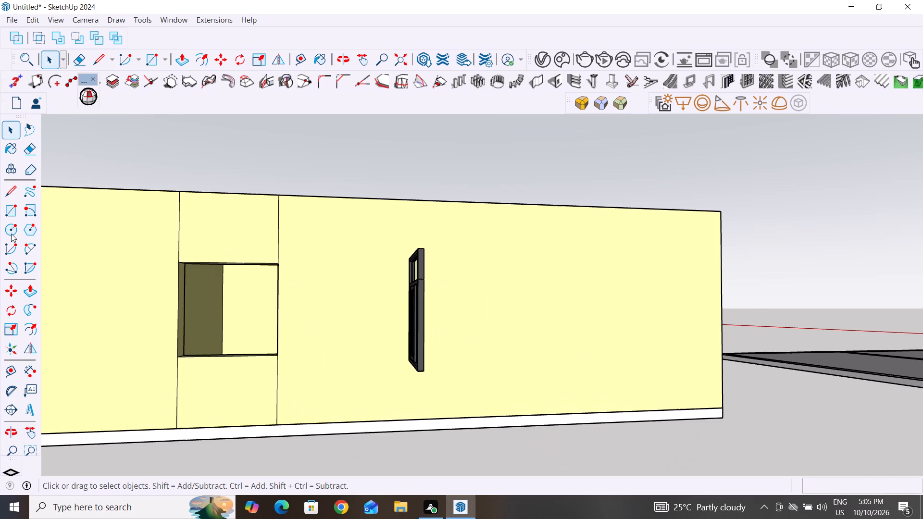
left_click(11, 234)
left_click(16, 307)
left_click(10, 312)
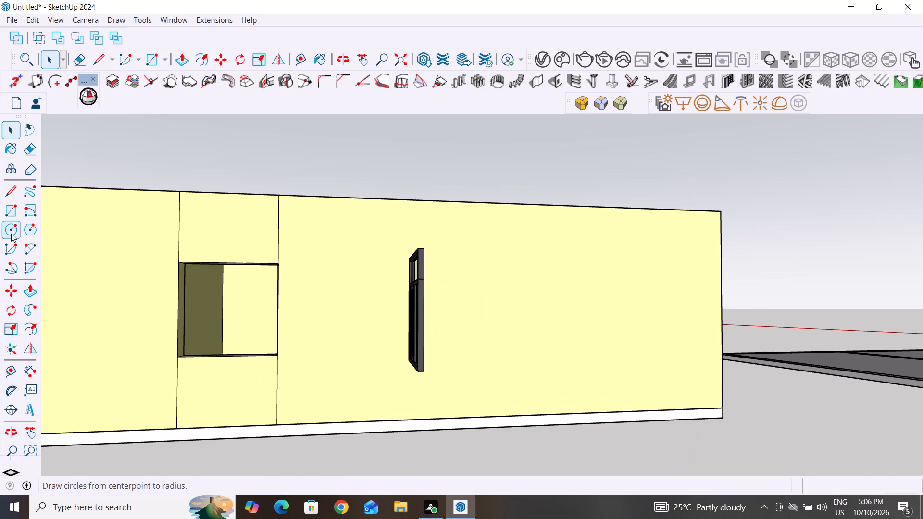
left_click(417, 371)
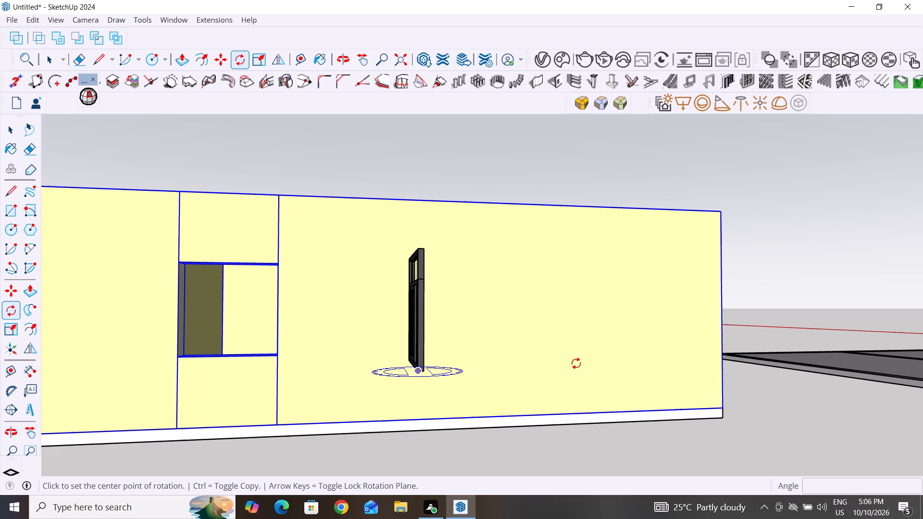
left_click(576, 363)
middle_click_drag(484, 395, 479, 420)
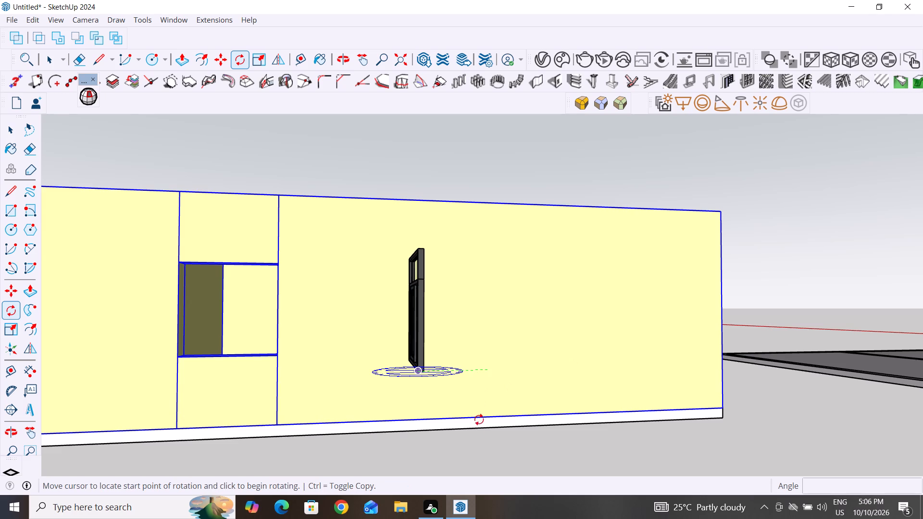
middle_click_drag(479, 420, 473, 442)
scroll(475, 398, "down", 6)
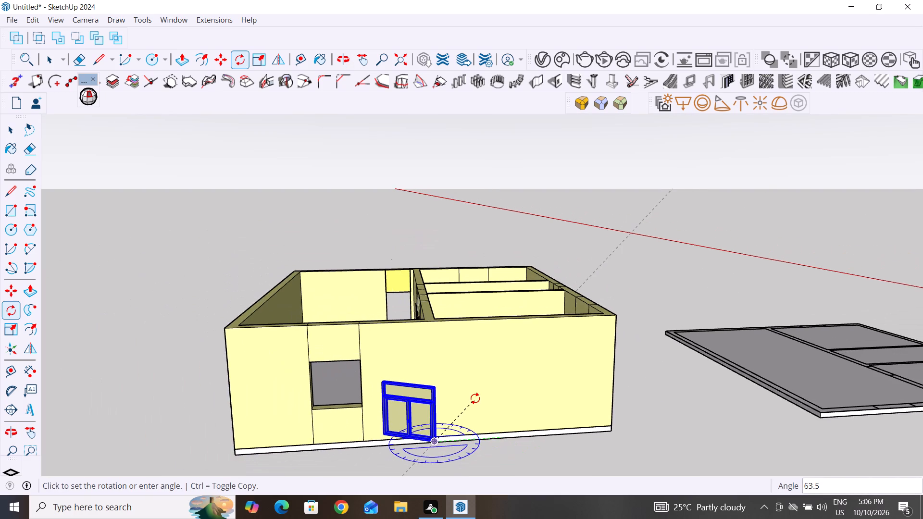
scroll(475, 398, "down", 7)
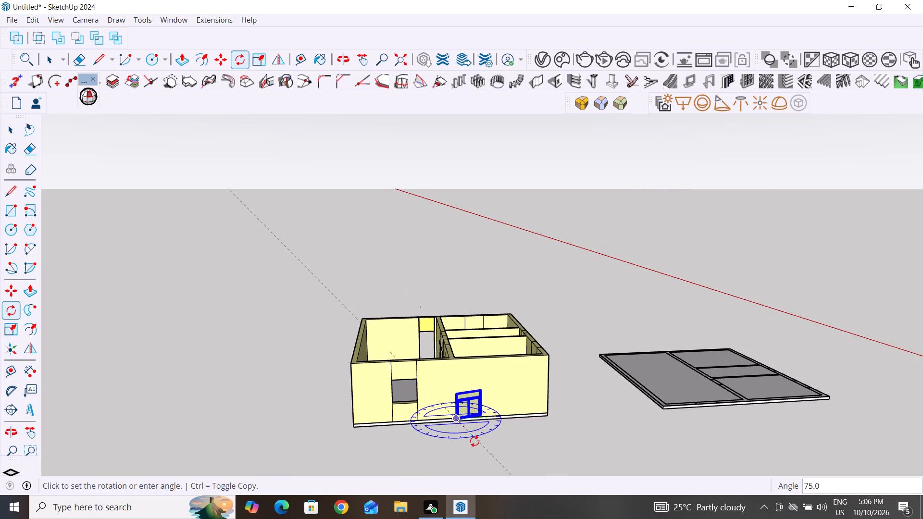
left_click(464, 443)
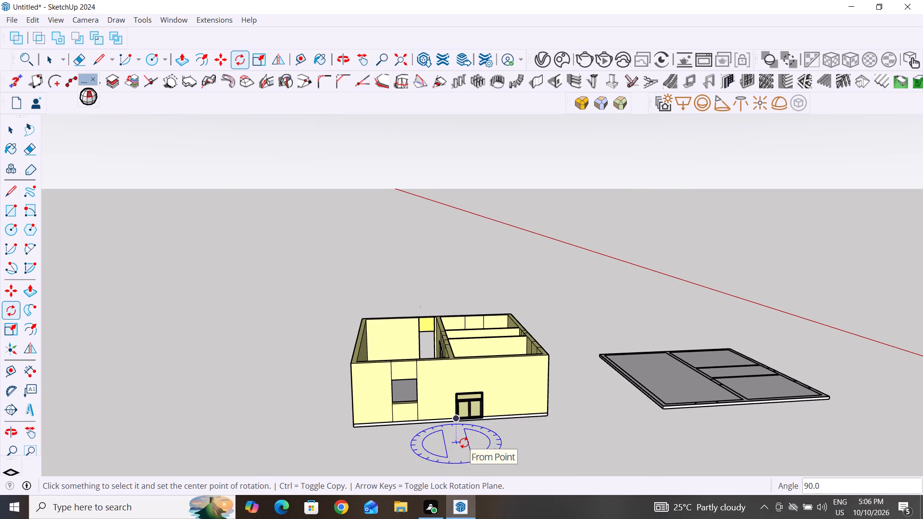
left_click(12, 132)
left_click(171, 272)
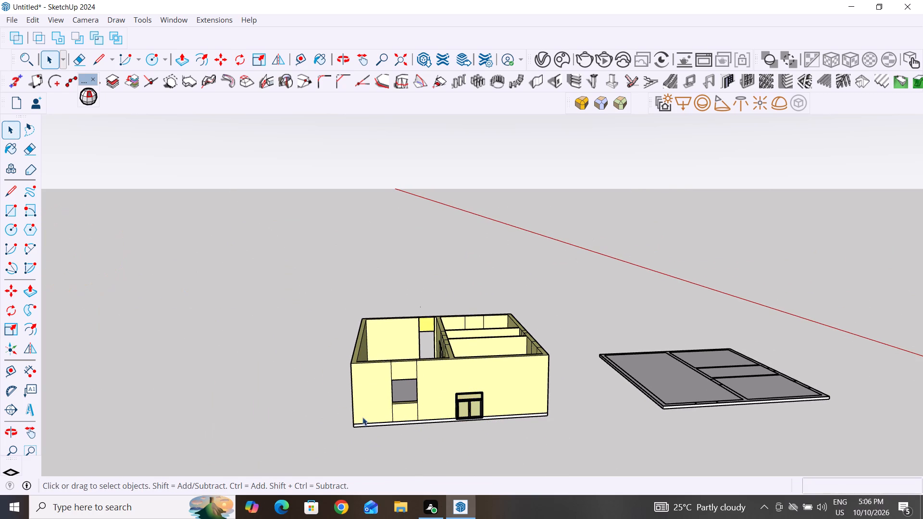
Move the rotated window about 12' 2 1/2" into the adjoining wall's empty opening, matching its lower corner to the opening's corner.
scroll(581, 211, "down", 4)
middle_click_drag(526, 357, 518, 428)
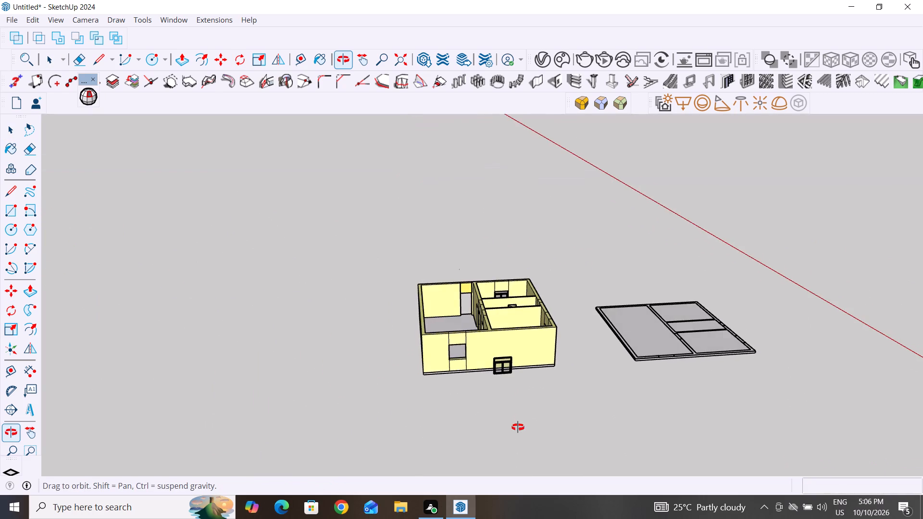
scroll(490, 380, "up", 5)
left_click(515, 382)
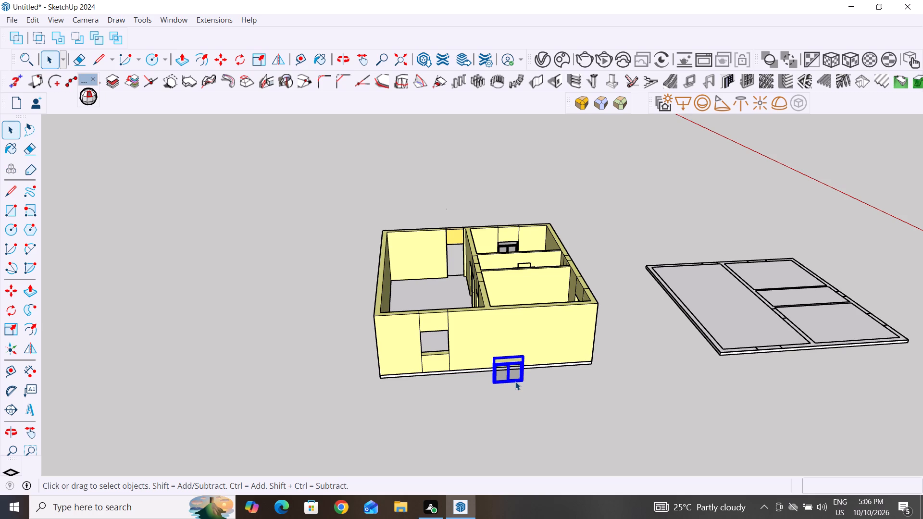
key("m")
scroll(522, 386, "up", 14)
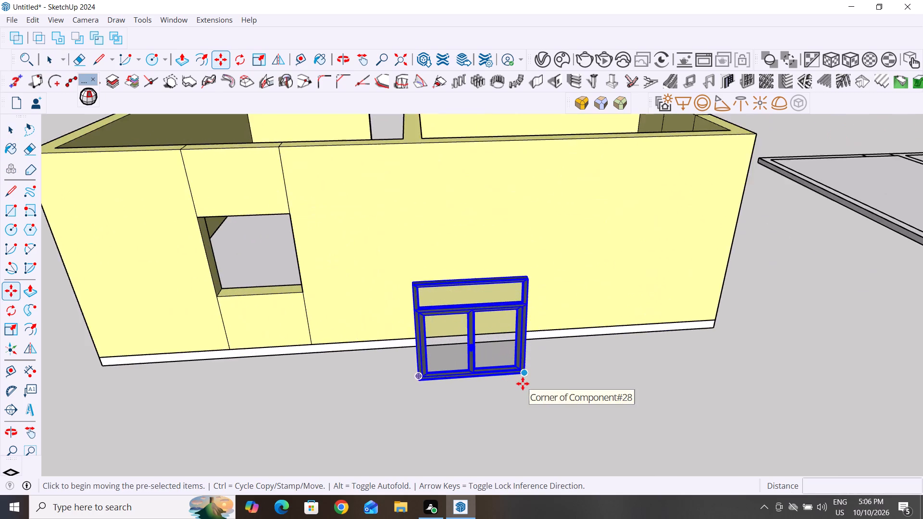
scroll(523, 383, "up", 2)
left_click(533, 369)
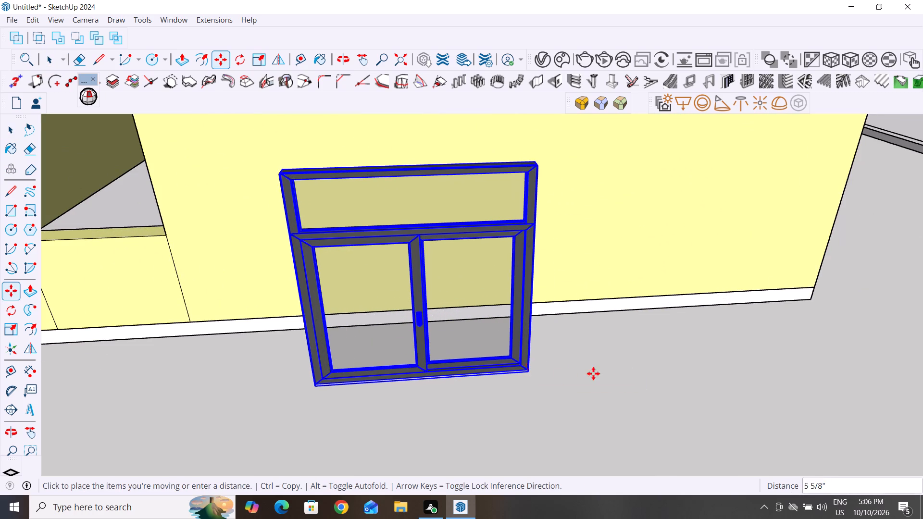
scroll(632, 373, "down", 5)
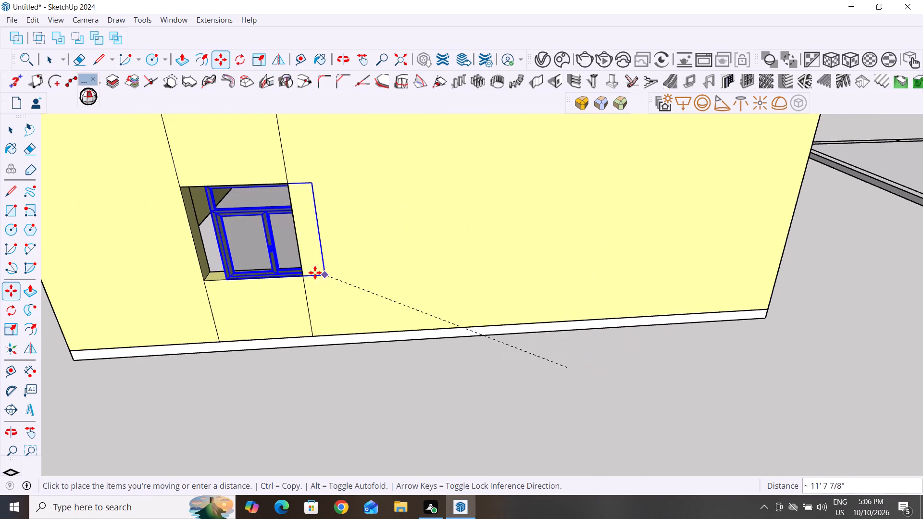
left_click(300, 273)
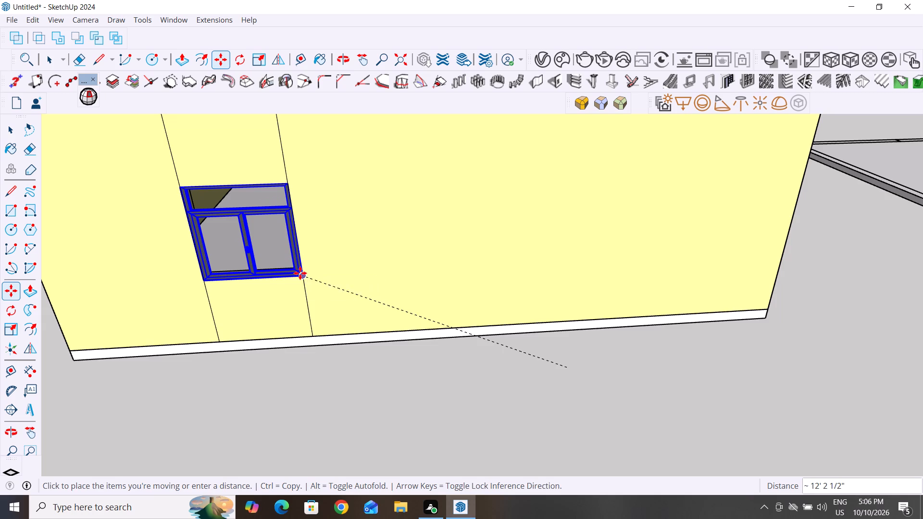
left_click(12, 132)
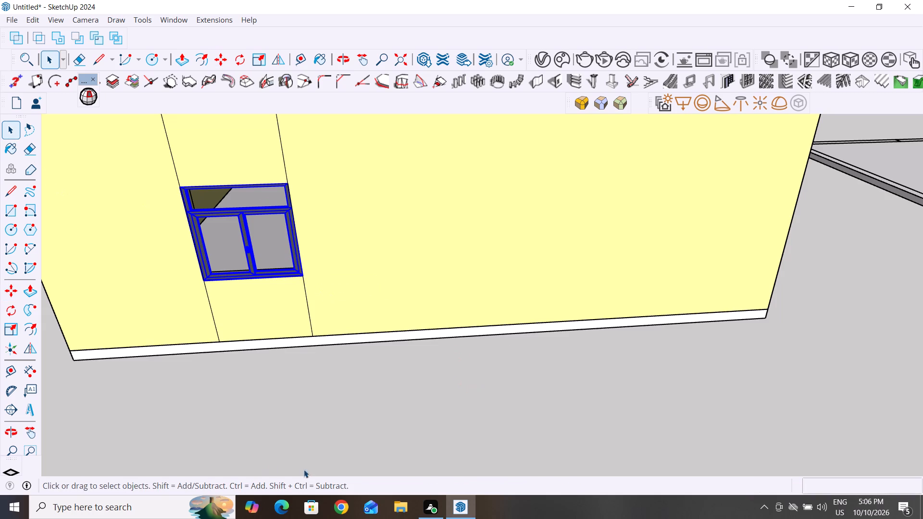
left_click(518, 407)
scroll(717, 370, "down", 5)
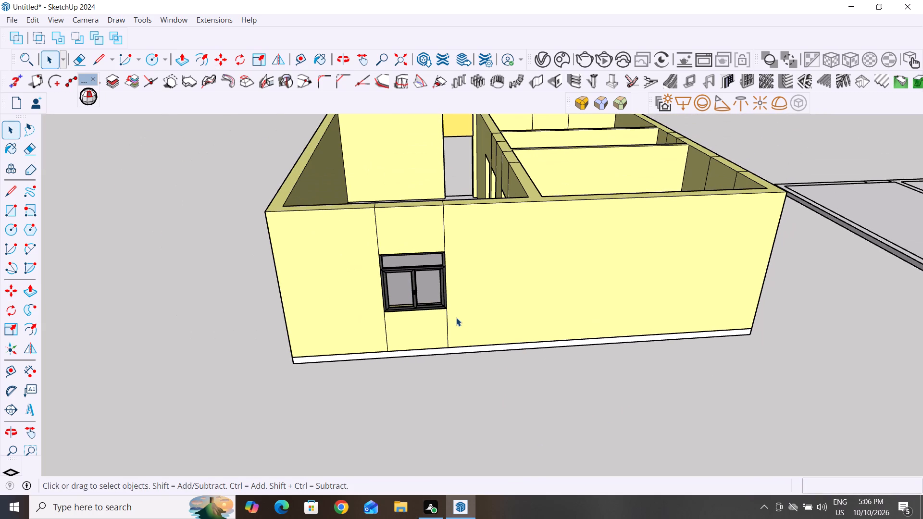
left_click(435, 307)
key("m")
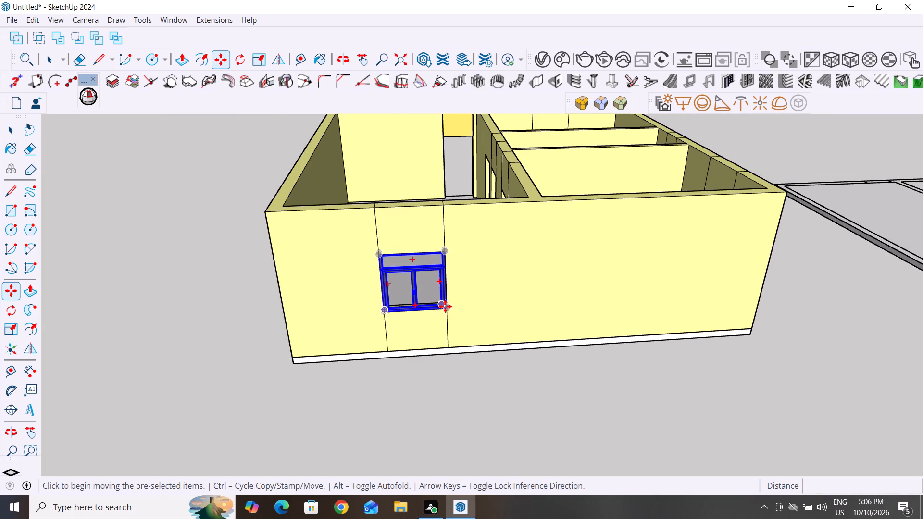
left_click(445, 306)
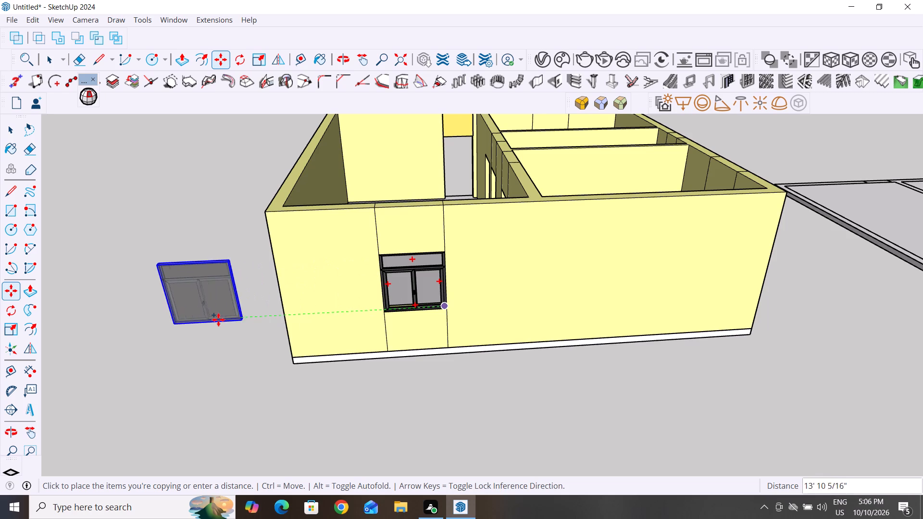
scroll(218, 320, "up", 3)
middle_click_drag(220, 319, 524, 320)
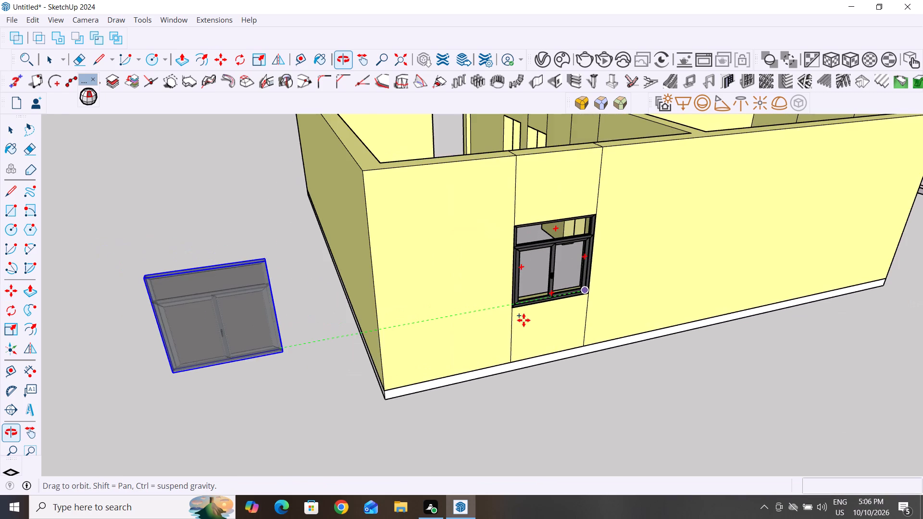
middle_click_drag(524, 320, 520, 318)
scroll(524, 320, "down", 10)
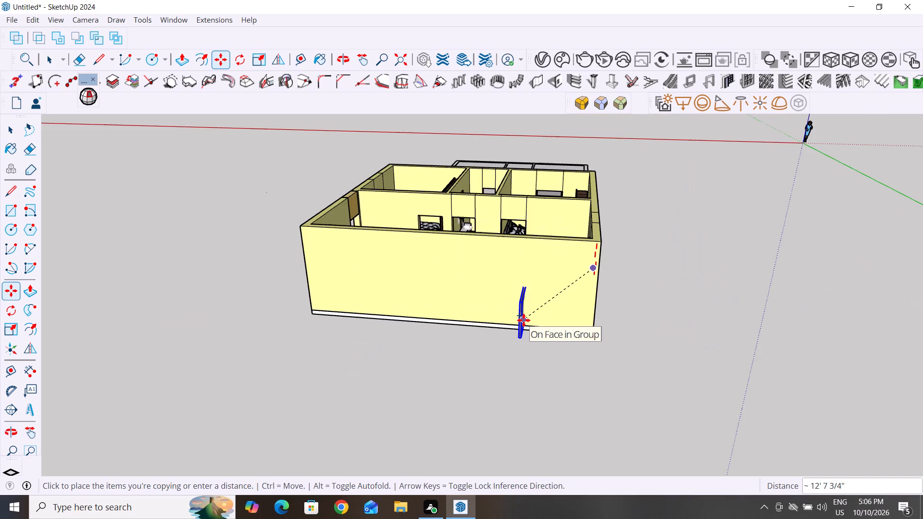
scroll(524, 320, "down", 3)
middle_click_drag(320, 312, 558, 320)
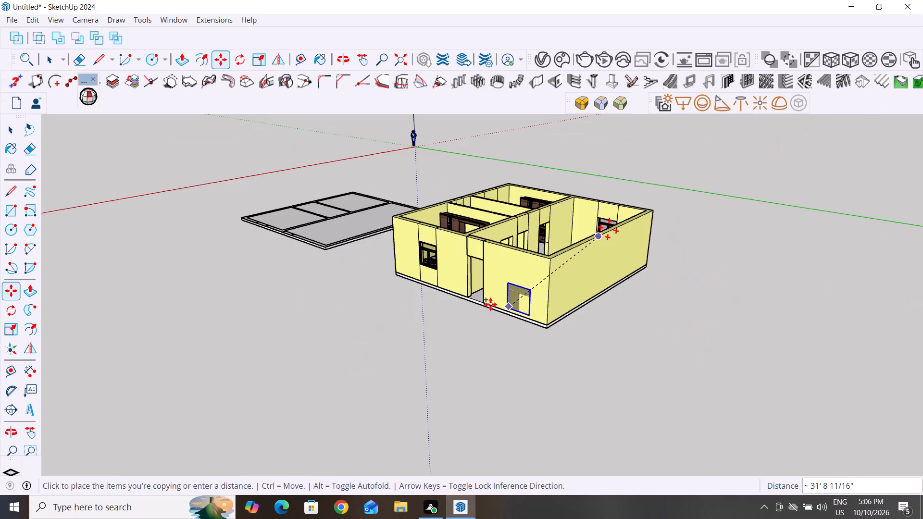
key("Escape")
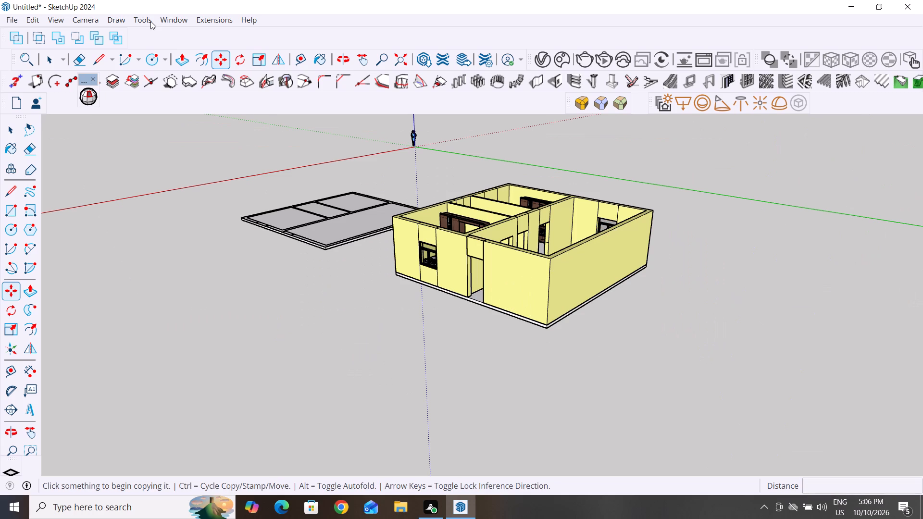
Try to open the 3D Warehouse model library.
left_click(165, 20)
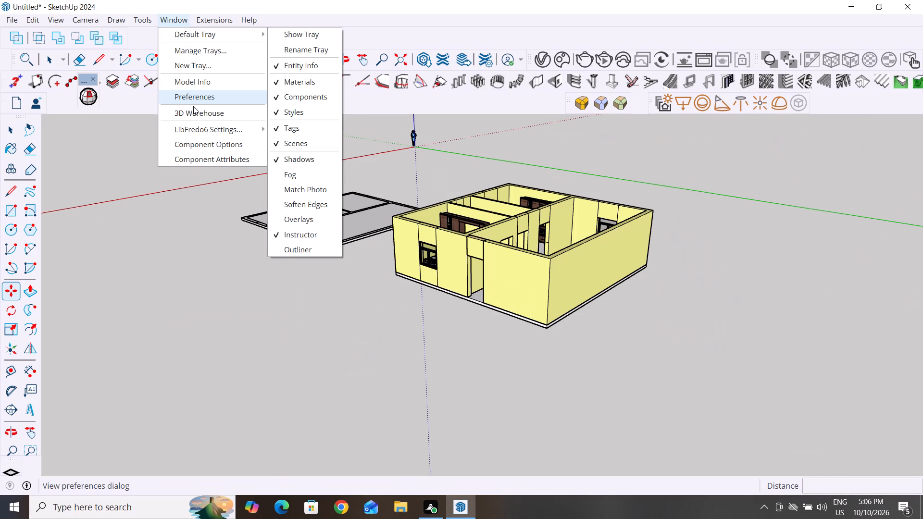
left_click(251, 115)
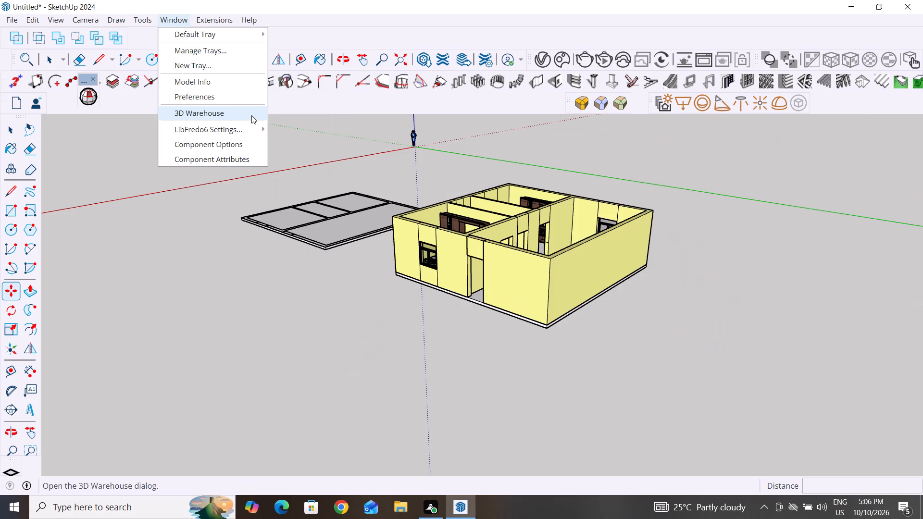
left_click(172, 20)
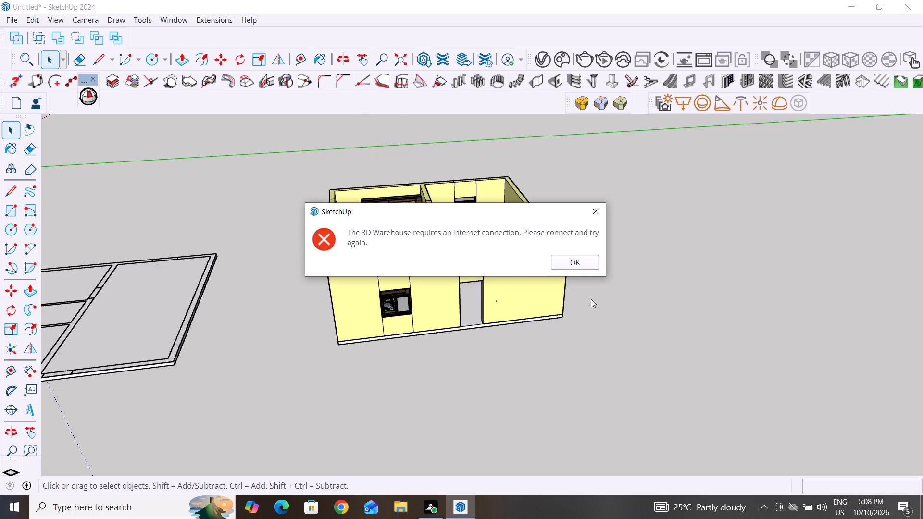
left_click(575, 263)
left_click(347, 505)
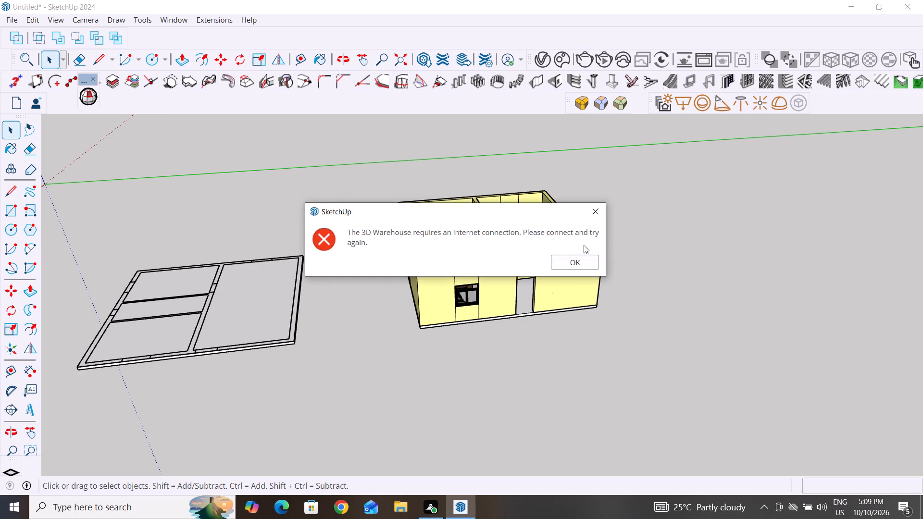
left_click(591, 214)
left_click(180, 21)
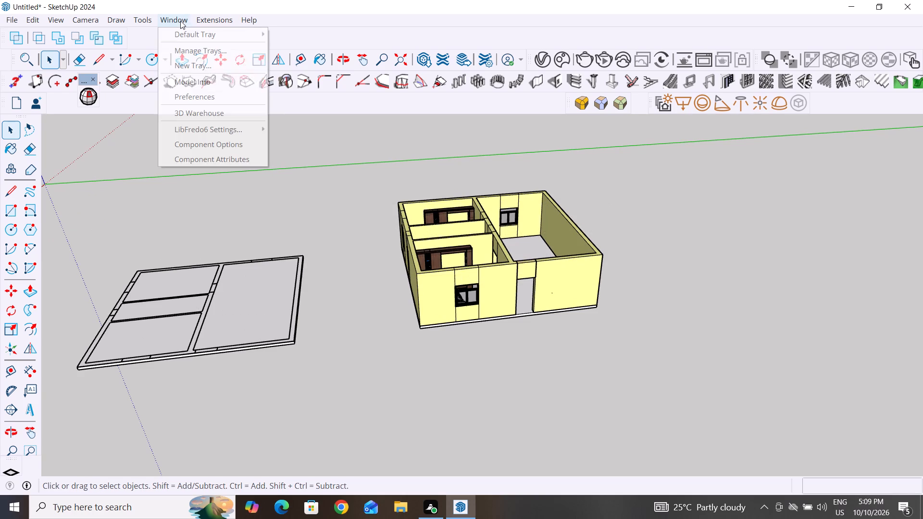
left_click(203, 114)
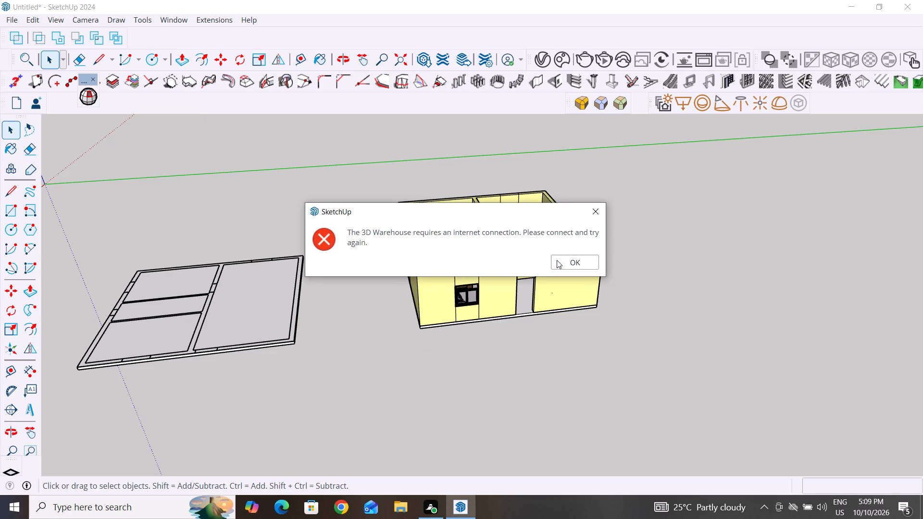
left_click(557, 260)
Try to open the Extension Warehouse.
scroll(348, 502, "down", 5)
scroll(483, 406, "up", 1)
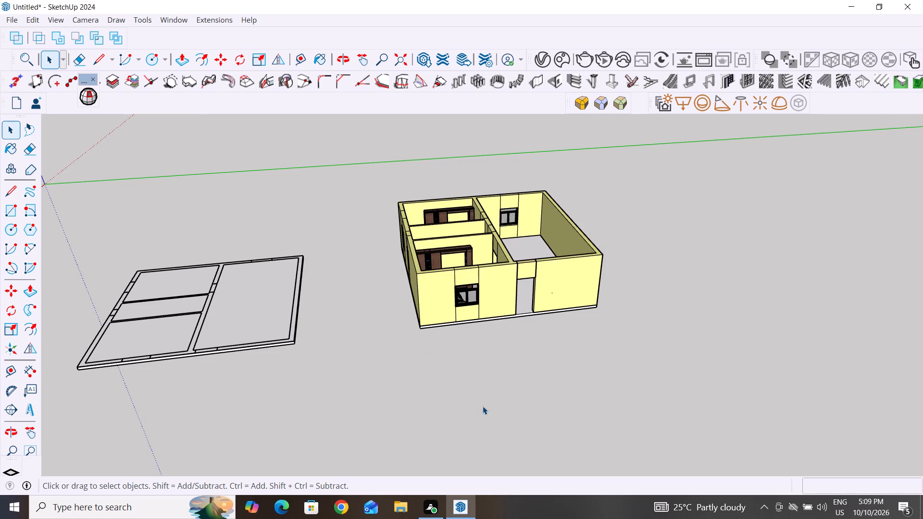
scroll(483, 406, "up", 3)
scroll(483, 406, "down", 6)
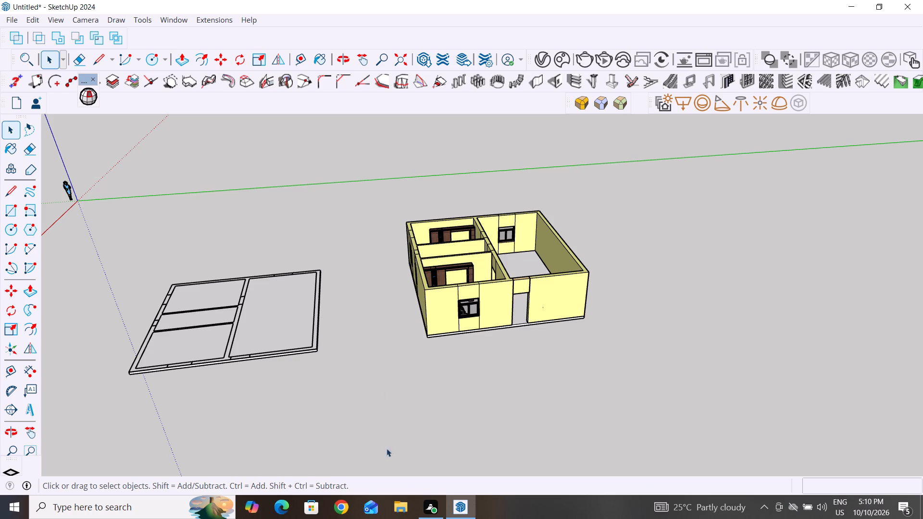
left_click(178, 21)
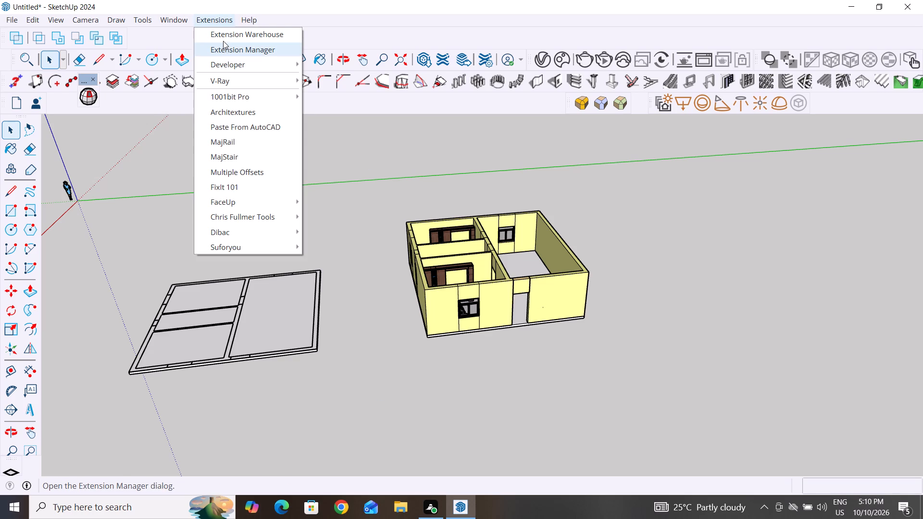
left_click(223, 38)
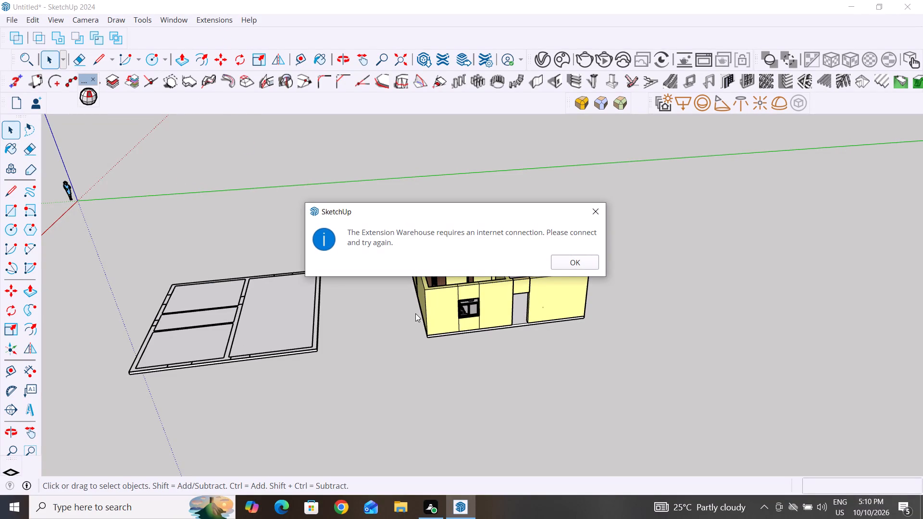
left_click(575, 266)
Switch to Chrome, run a Google search for "pu stone" and close the browser window.
left_click(342, 509)
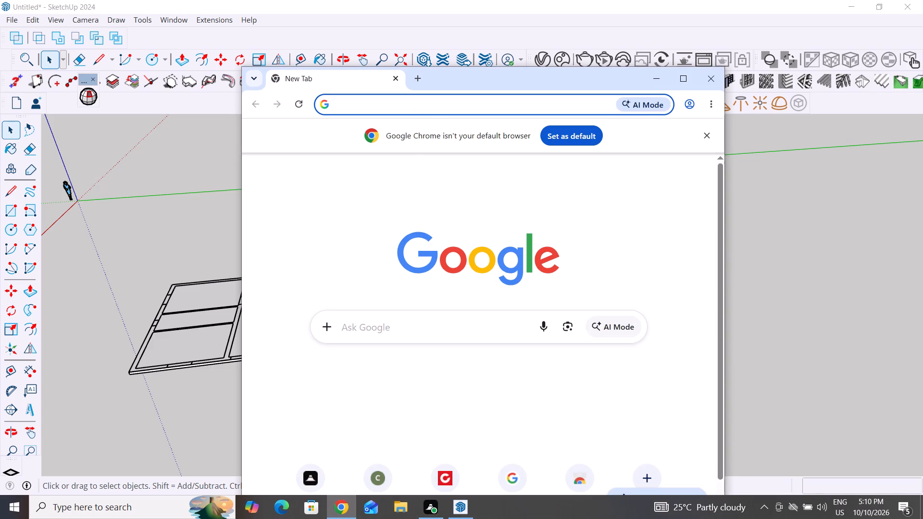
left_click(426, 320)
left_click(415, 389)
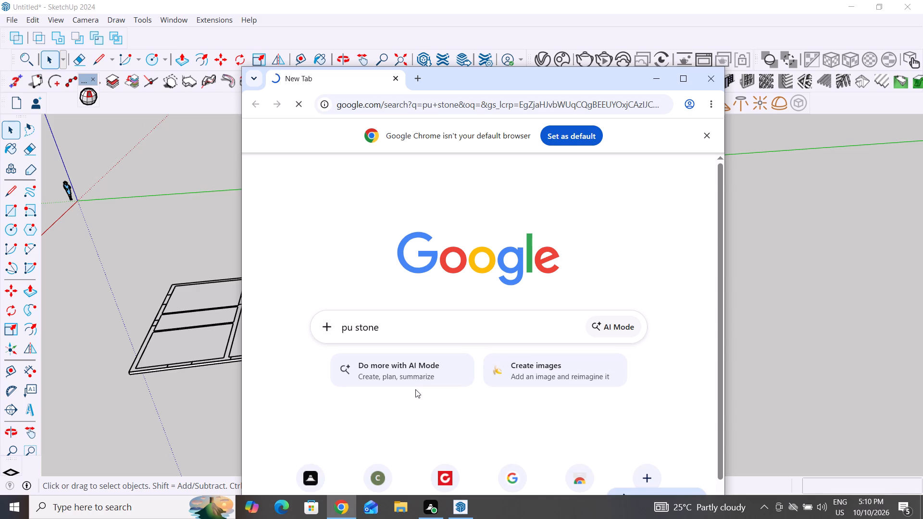
scroll(415, 389, "down", 1)
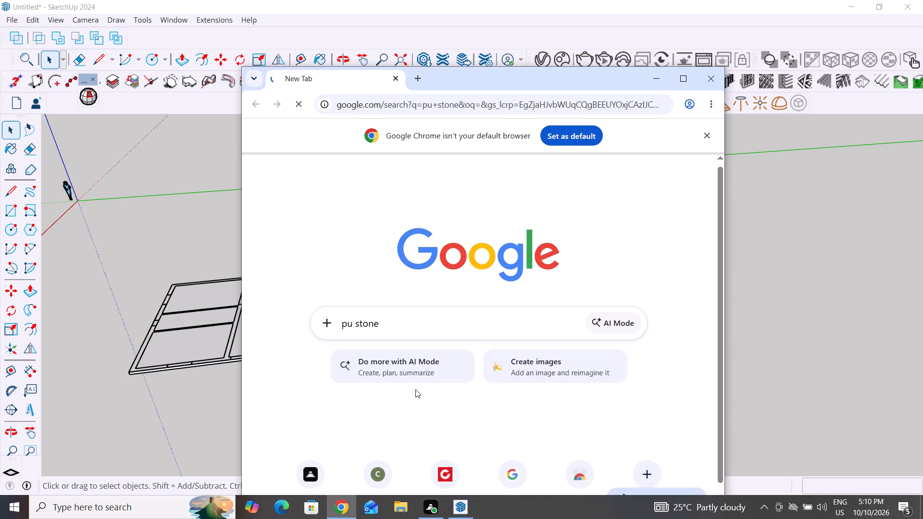
scroll(415, 389, "down", 4)
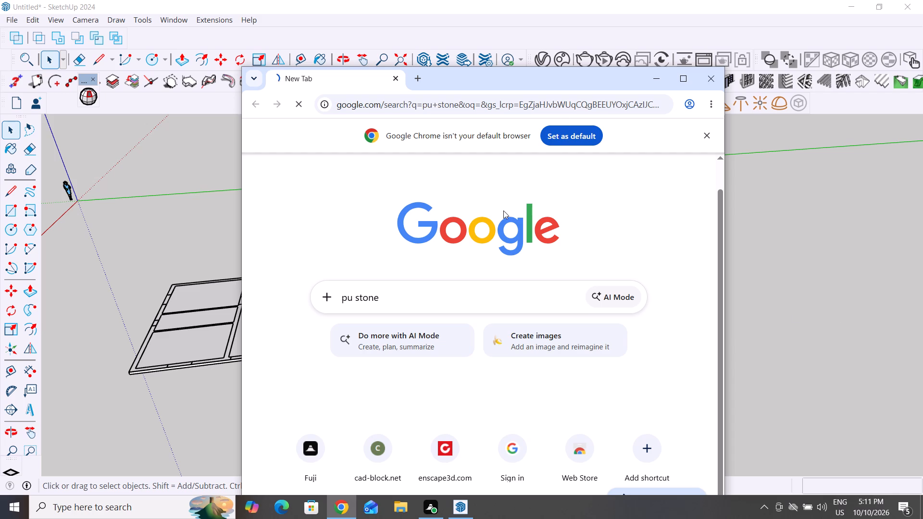
scroll(415, 382, "down", 5)
left_click(712, 81)
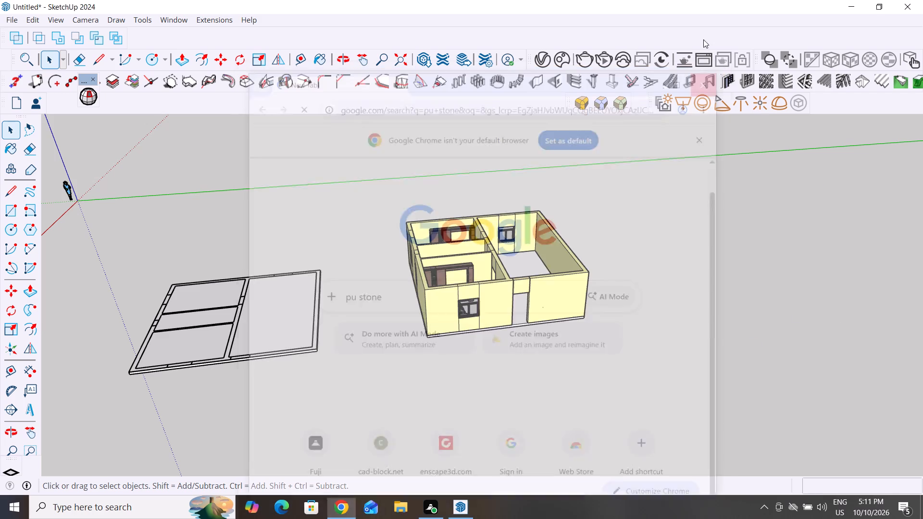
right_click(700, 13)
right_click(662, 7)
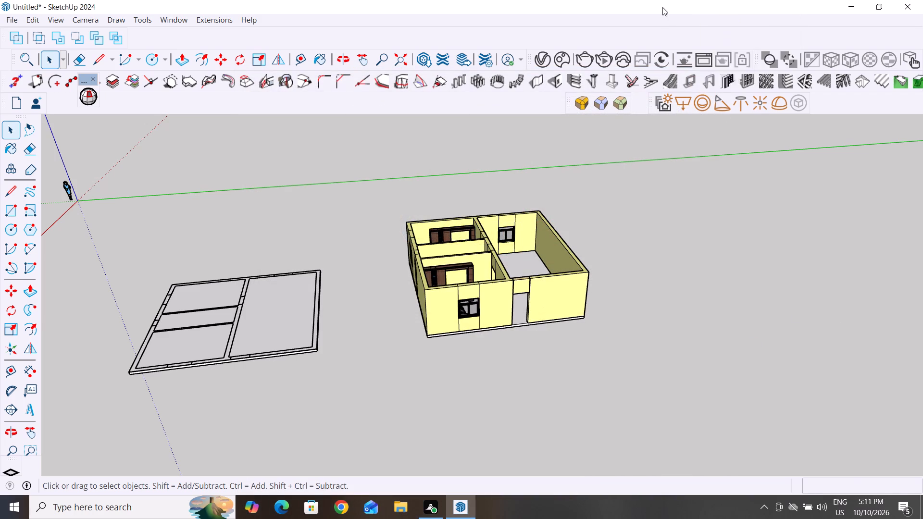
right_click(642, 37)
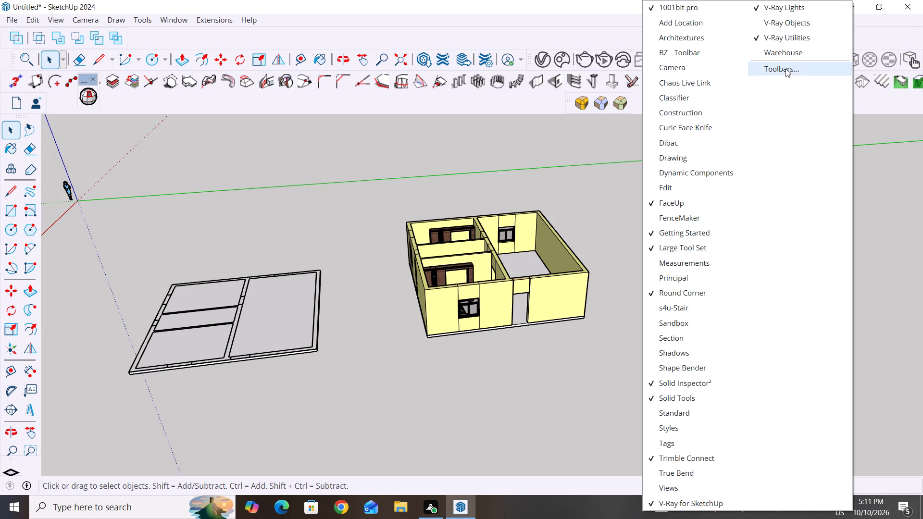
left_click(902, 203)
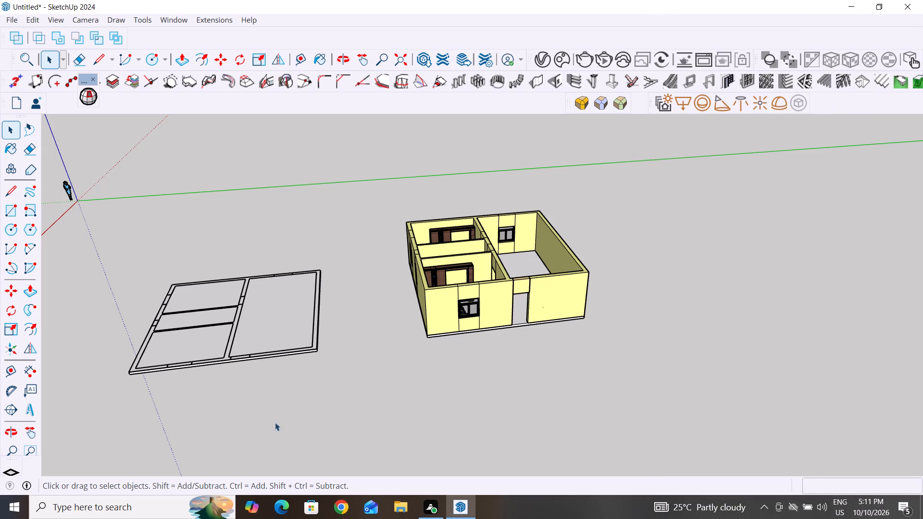
Open the 3D Warehouse and search its models for "DOOR".
scroll(428, 423, "down", 5)
middle_click_drag(576, 388, 503, 436)
scroll(488, 225, "up", 2)
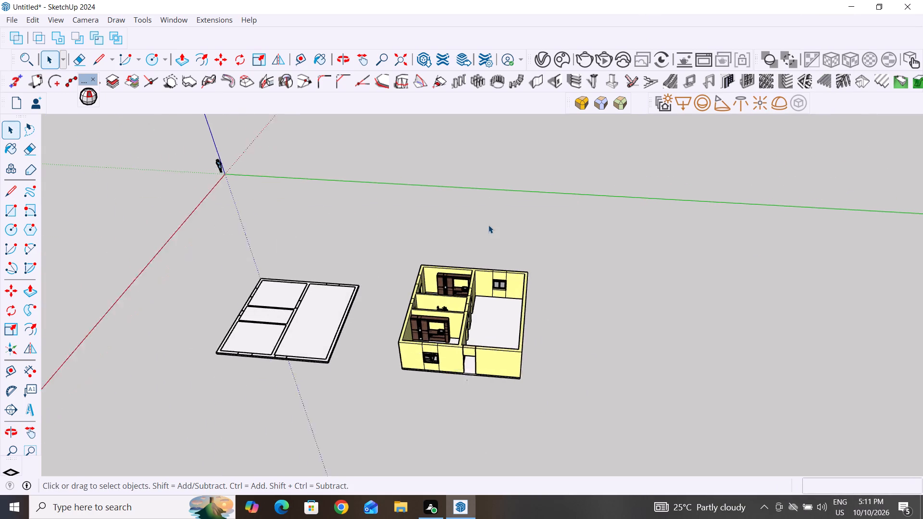
scroll(488, 225, "up", 1)
left_click(169, 19)
left_click(201, 113)
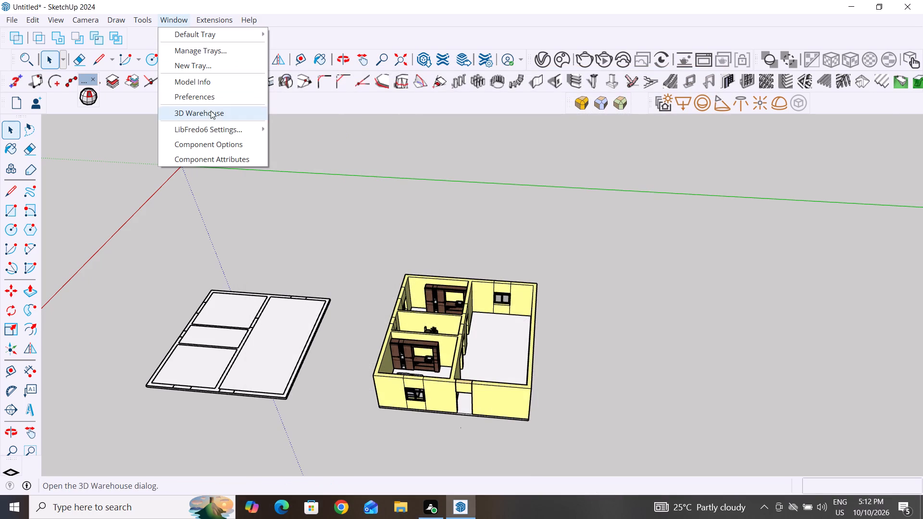
left_click(211, 115)
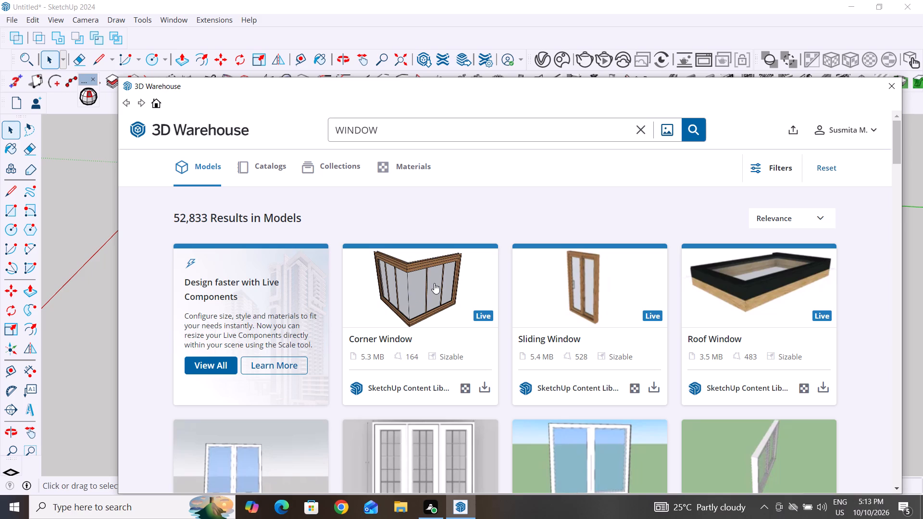
left_click_drag(649, 94, 649, 98)
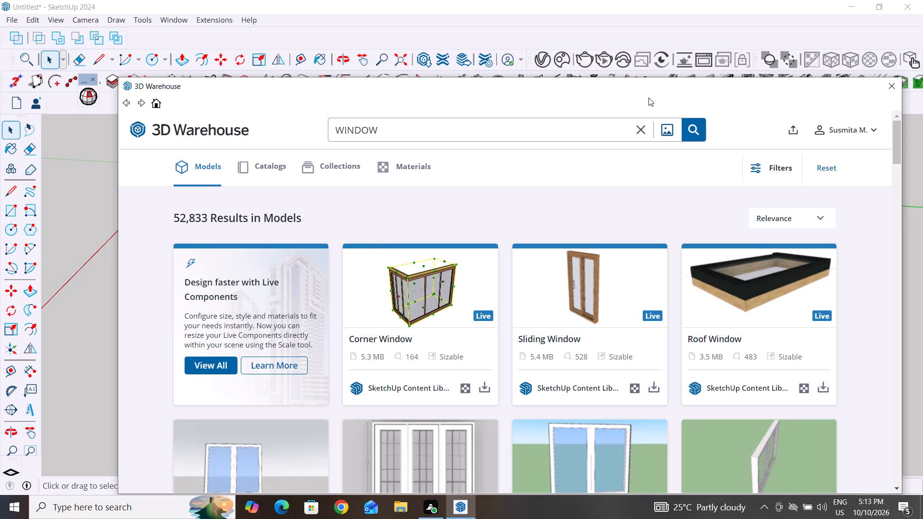
left_click_drag(649, 98, 668, 97)
left_click(665, 136)
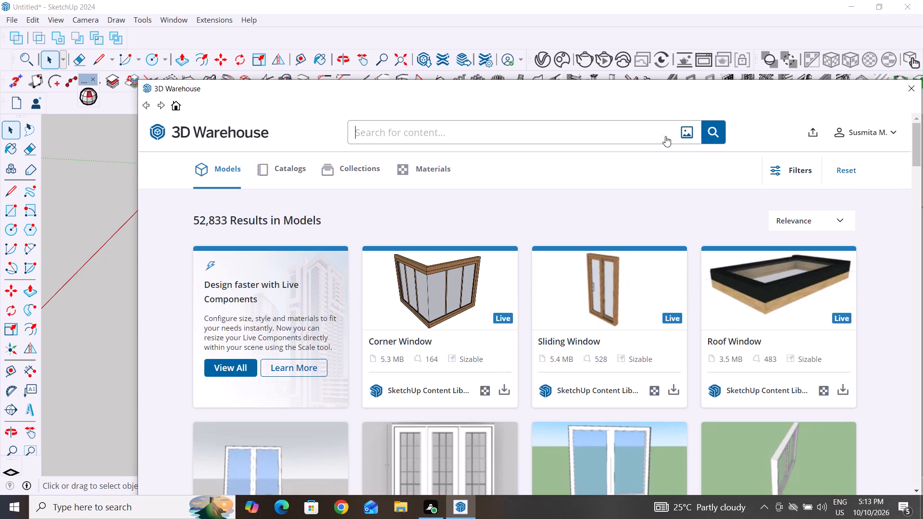
left_click(611, 140)
type("DOOR")
key("Return")
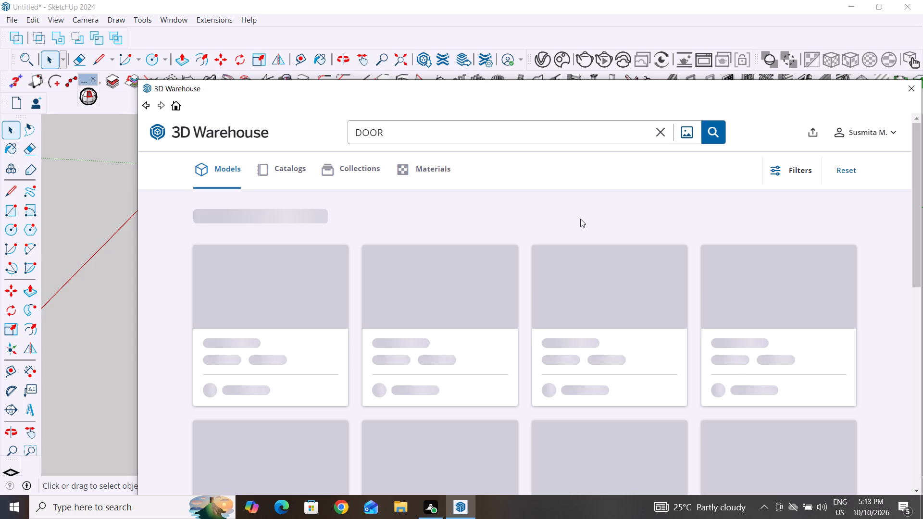
Look through the 3D Warehouse door results for a suitable model.
scroll(462, 348, "down", 5)
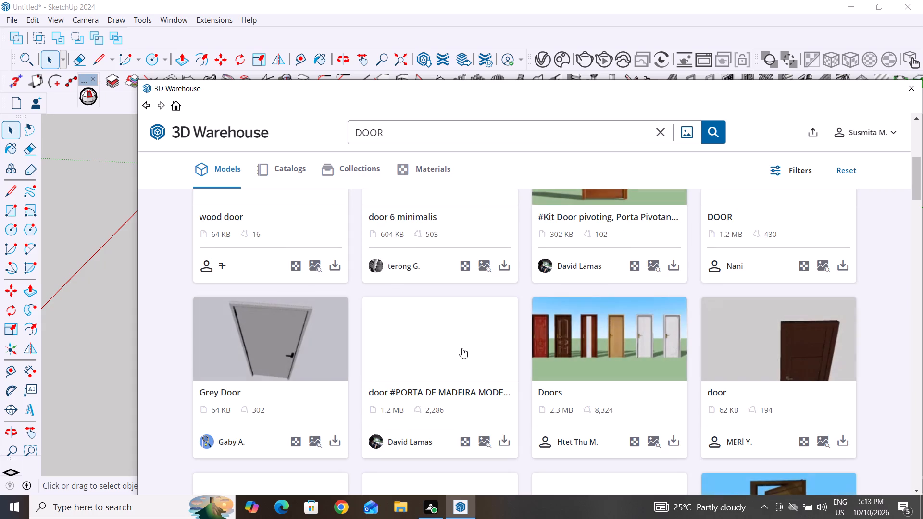
scroll(462, 348, "down", 6)
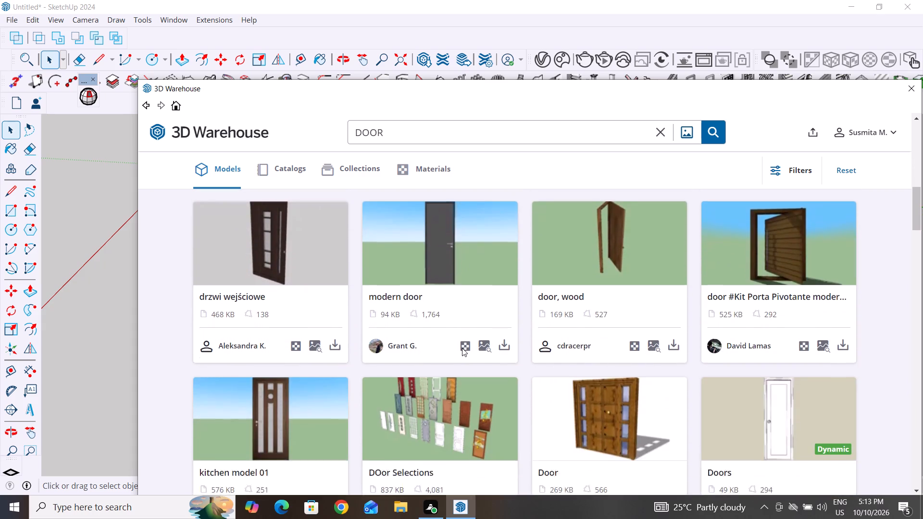
scroll(462, 348, "down", 5)
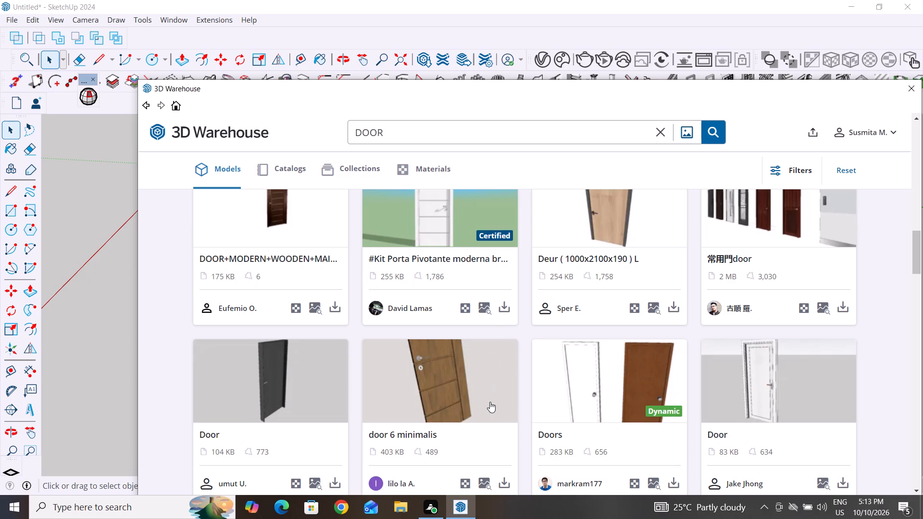
scroll(441, 401, "down", 2)
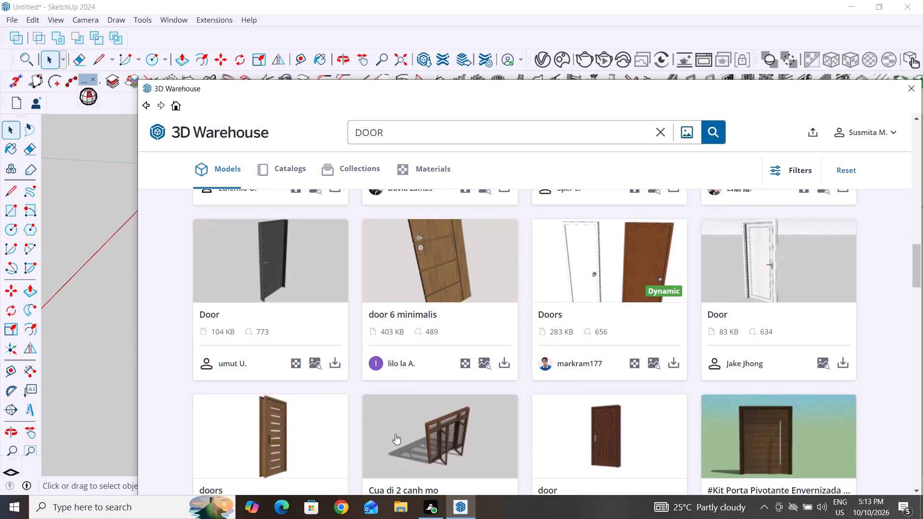
scroll(344, 408, "down", 4)
left_click(337, 300)
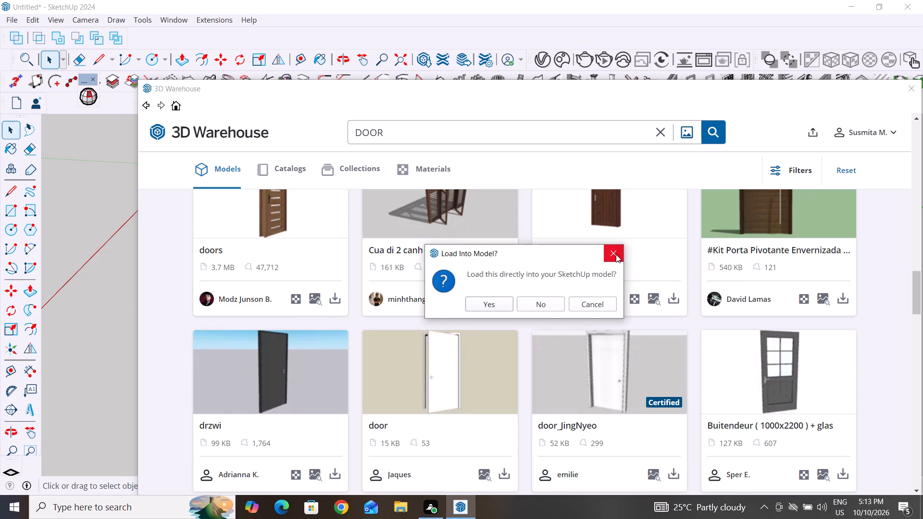
left_click(616, 254)
Load the "Buitendeur ( 1000x2200 ) + glas" door directly into the model and place it on the open ground beside the house.
scroll(720, 357, "down", 2)
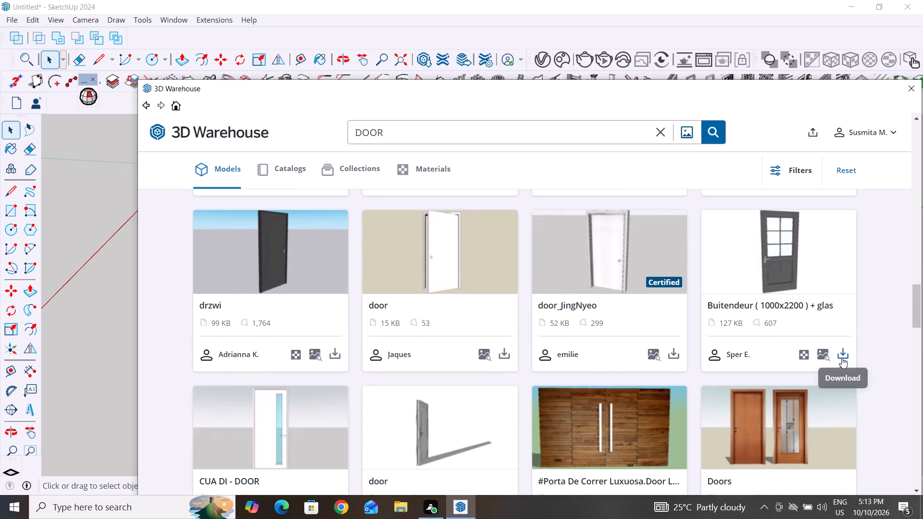
left_click(842, 358)
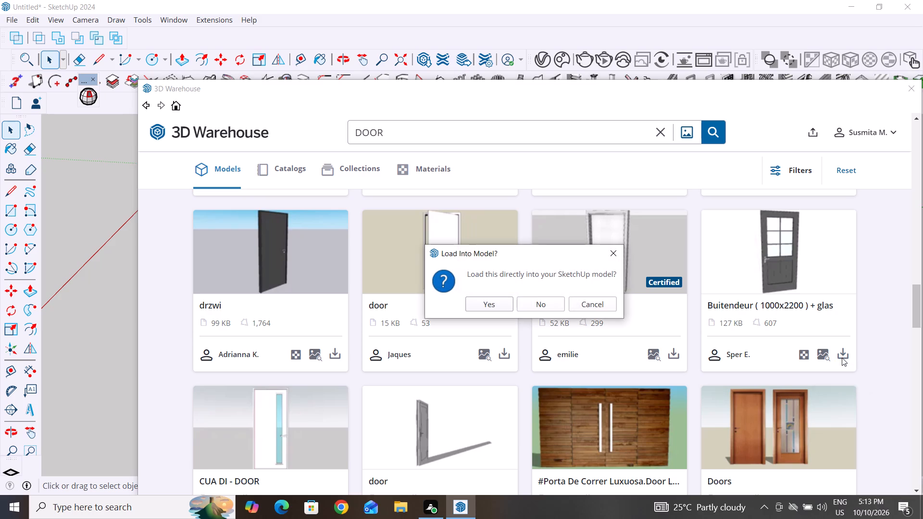
left_click(493, 307)
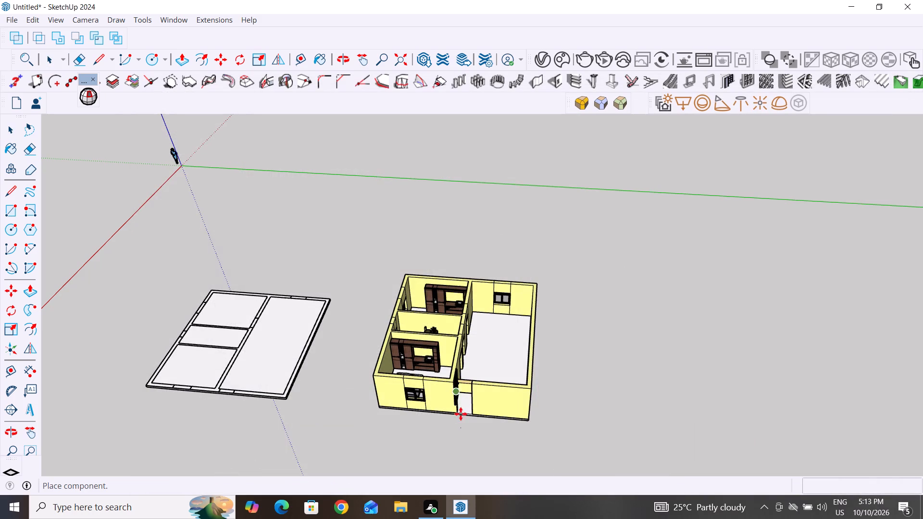
scroll(462, 417, "up", 9)
middle_click_drag(473, 423, 495, 334)
scroll(476, 421, "up", 1)
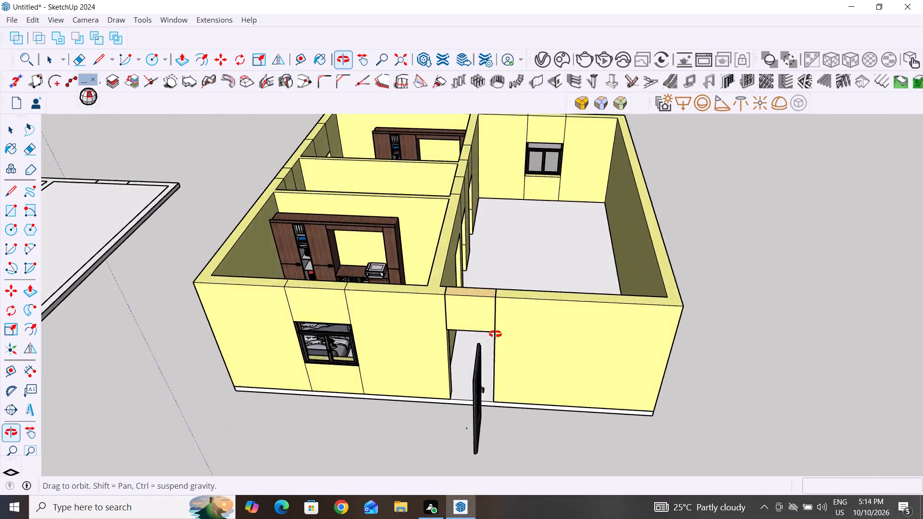
middle_click_drag(495, 334, 494, 329)
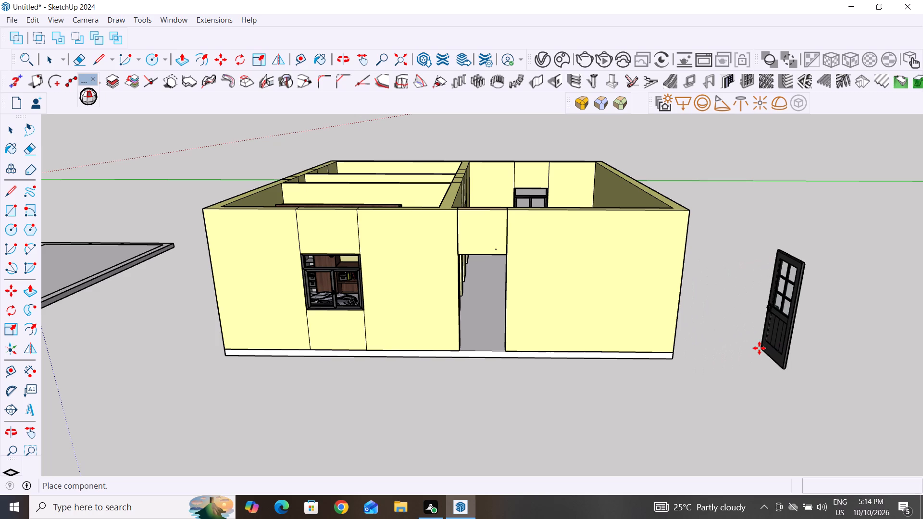
left_click(759, 348)
Rotate the placed glazed door 90° horizontally about its bottom corner, aligning it parallel to the house's front wall, and deselect it.
left_click_drag(11, 134, 12, 142)
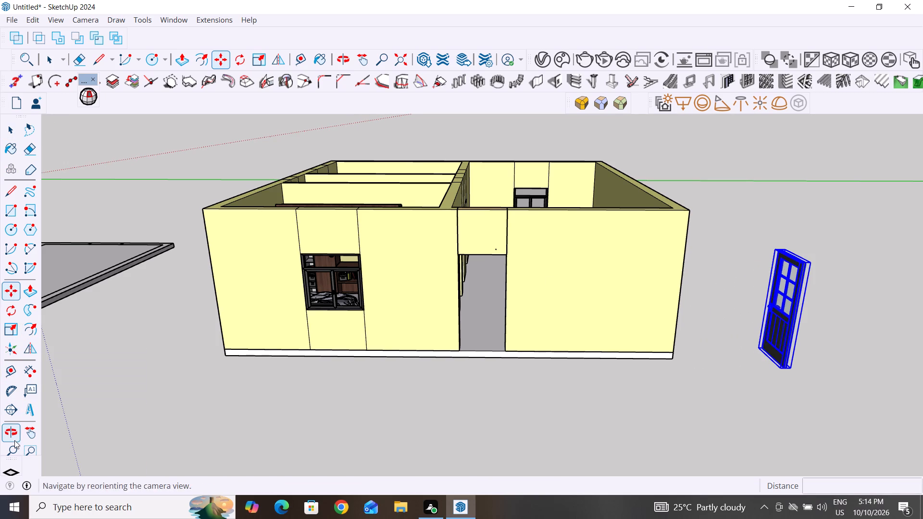
left_click(10, 309)
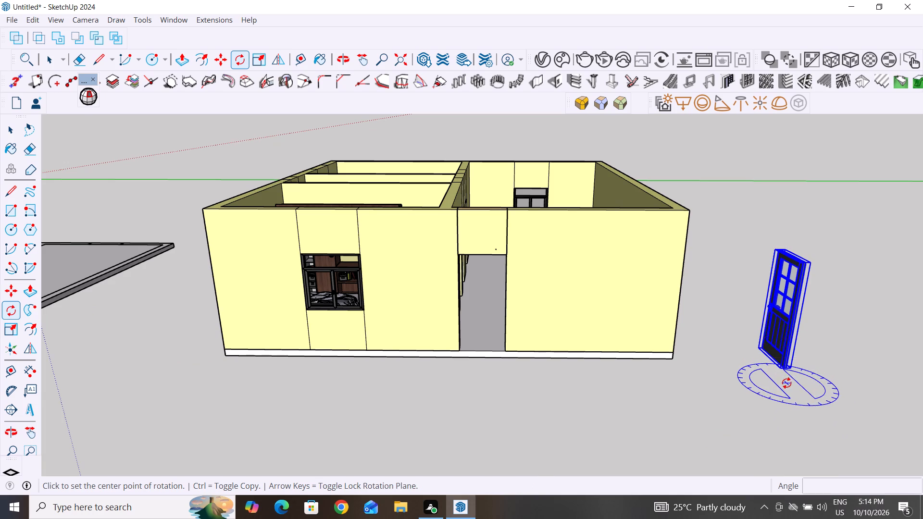
scroll(786, 376, "up", 7)
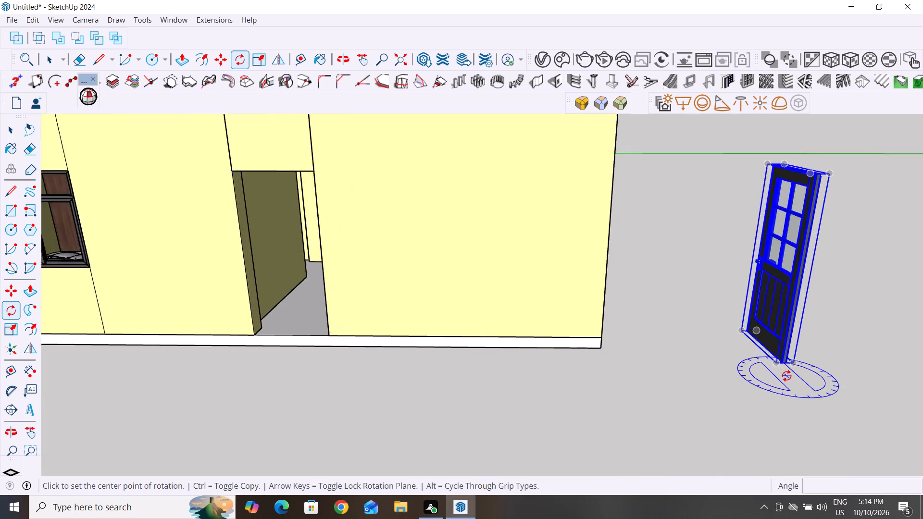
scroll(786, 376, "up", 5)
left_click(779, 361)
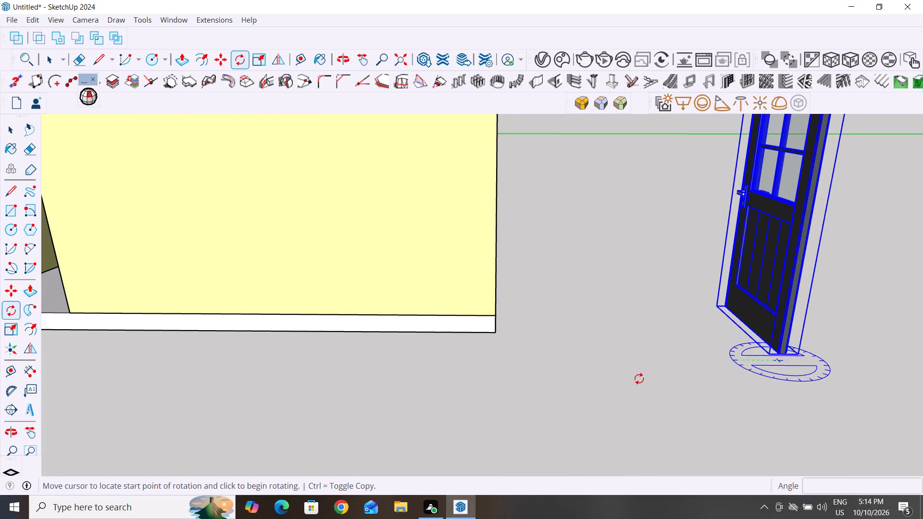
left_click(701, 363)
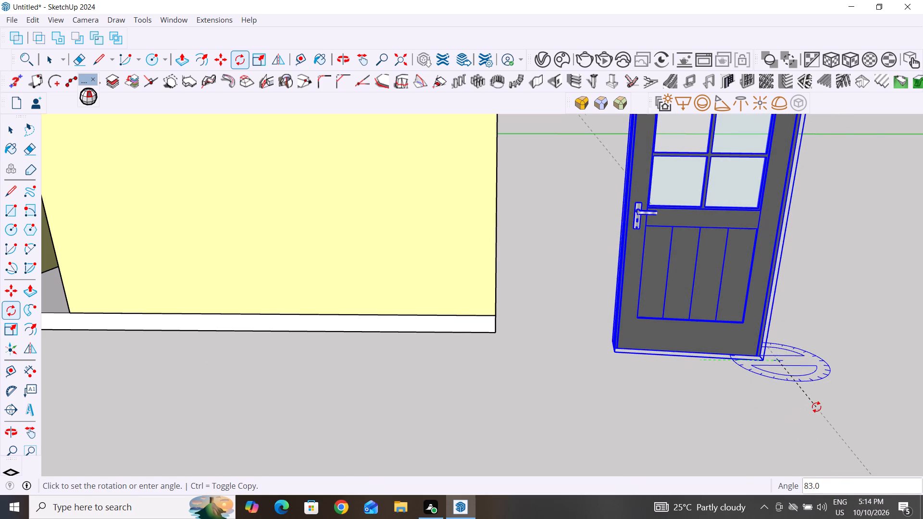
key("Escape")
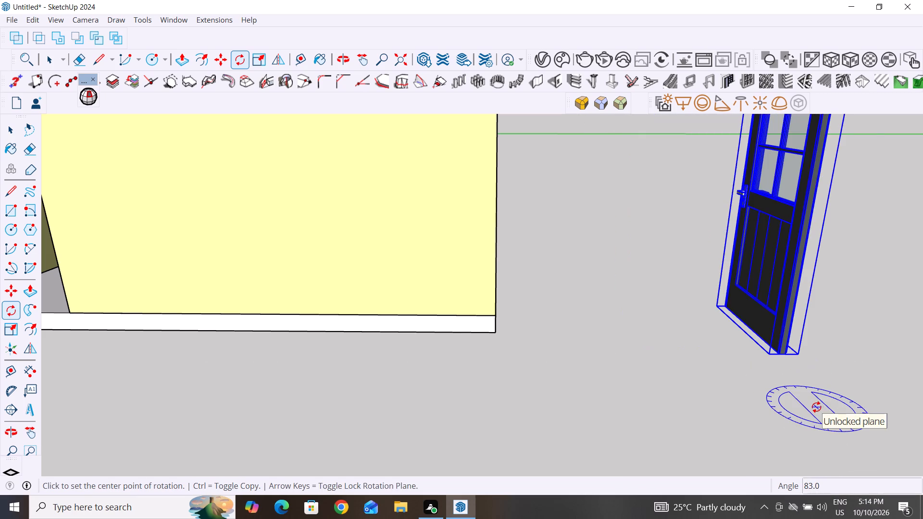
left_click(781, 359)
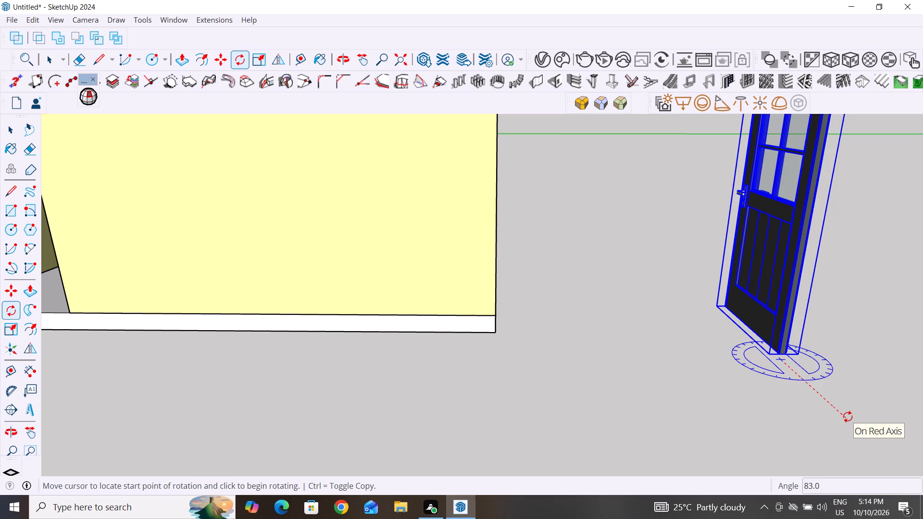
left_click(848, 417)
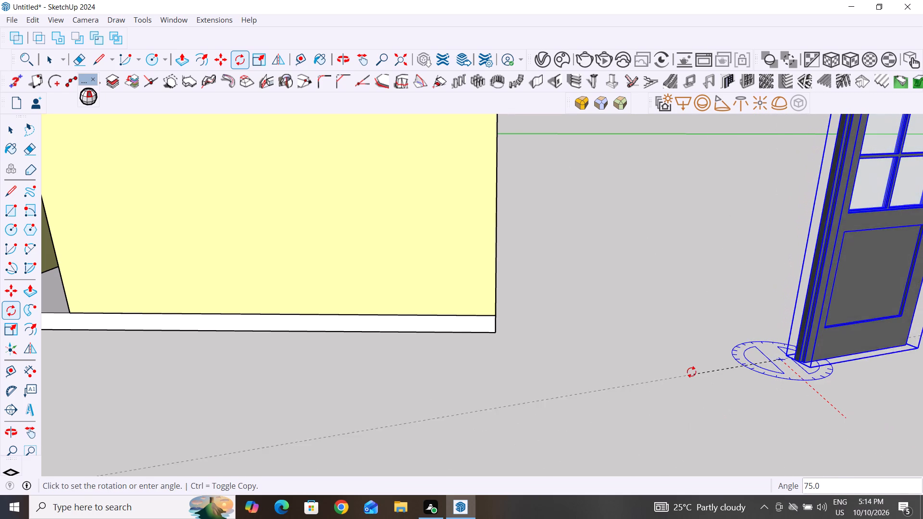
scroll(693, 370, "down", 6)
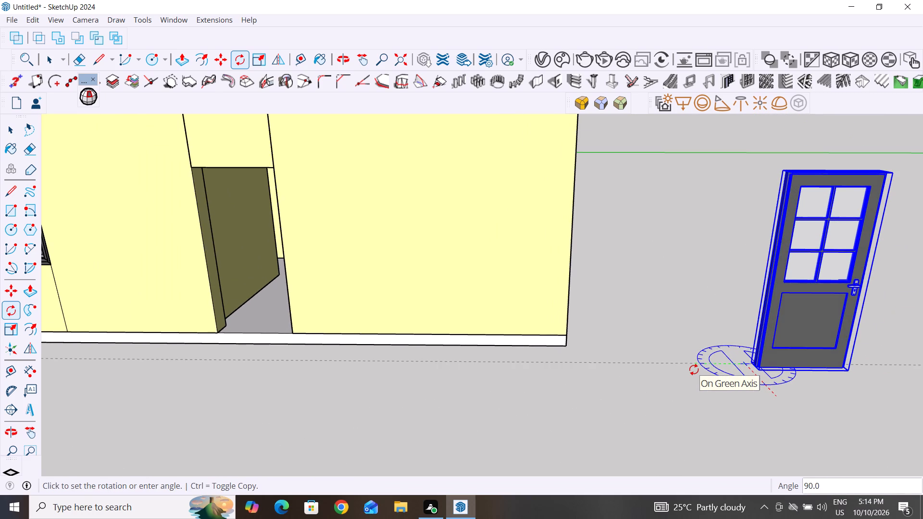
scroll(694, 370, "up", 4)
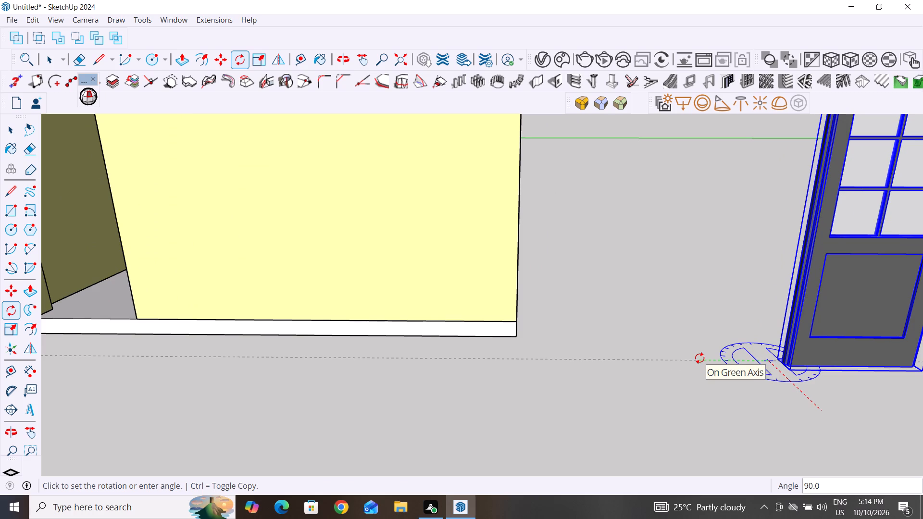
left_click(699, 358)
left_click(11, 129)
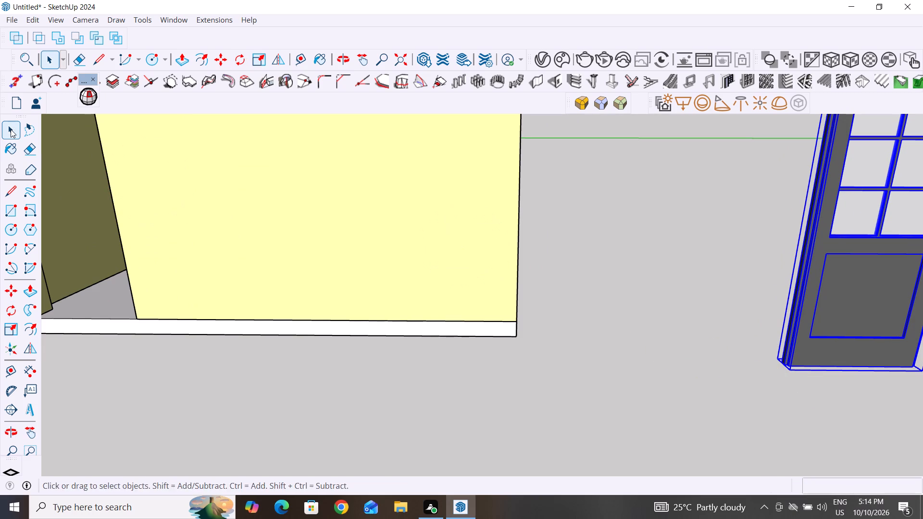
left_click(567, 255)
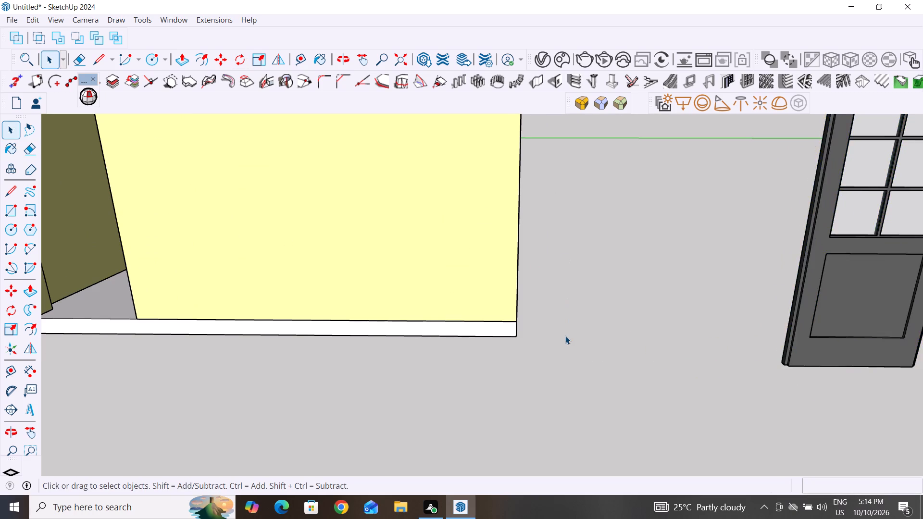
Move the glazed door by its bottom outer corner to the matching bottom corner of the front wall's doorway opening.
scroll(565, 336, "down", 6)
left_click(748, 329)
key("m")
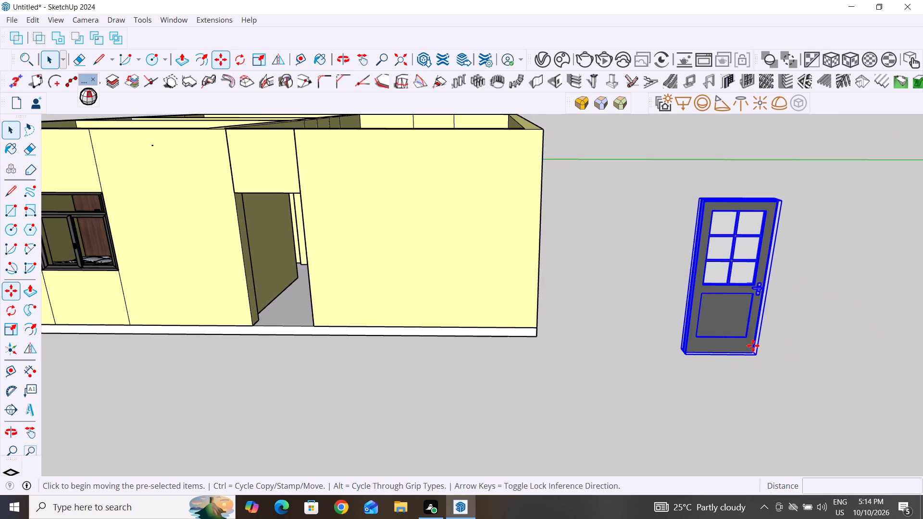
left_click(756, 359)
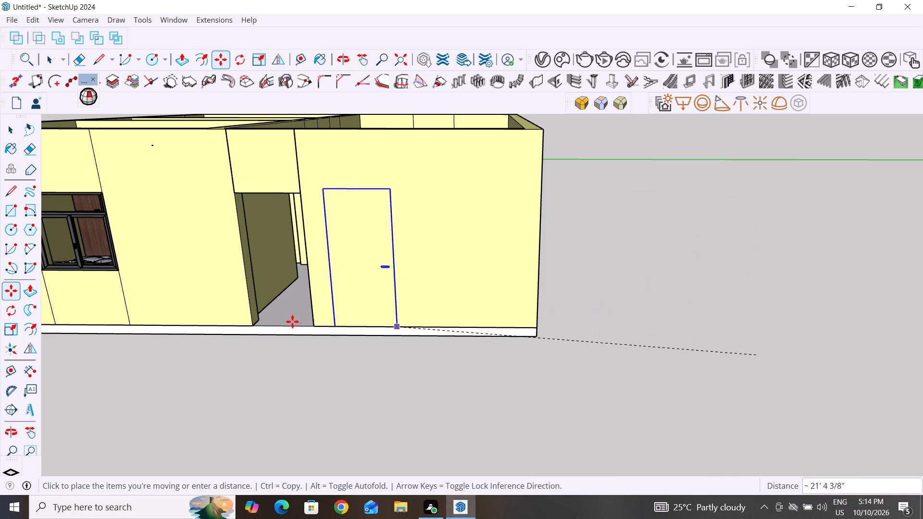
scroll(289, 324, "up", 15)
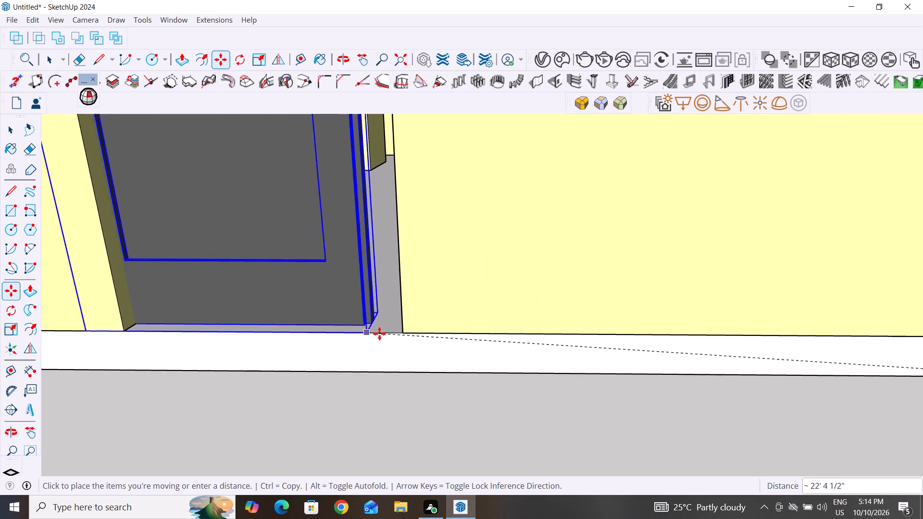
left_click(406, 335)
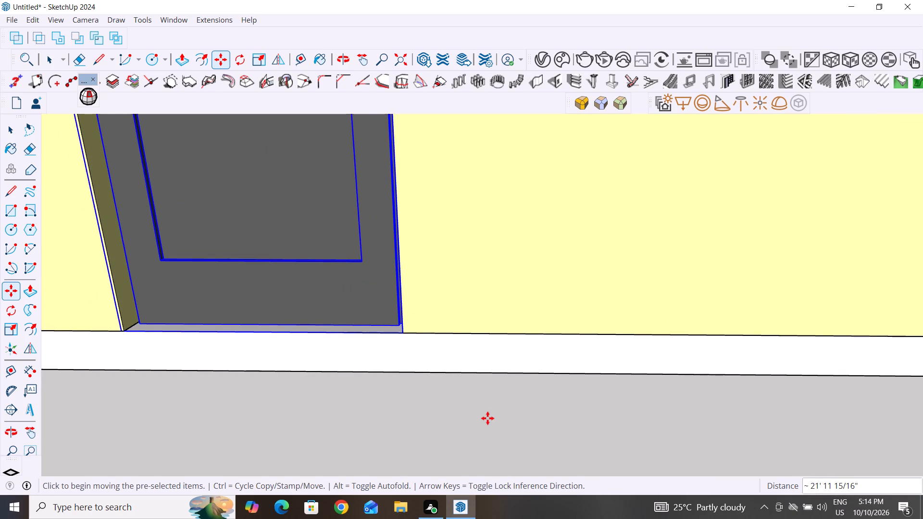
Scale the glazed door to fit the height of the front wall's doorway opening.
scroll(487, 418, "down", 19)
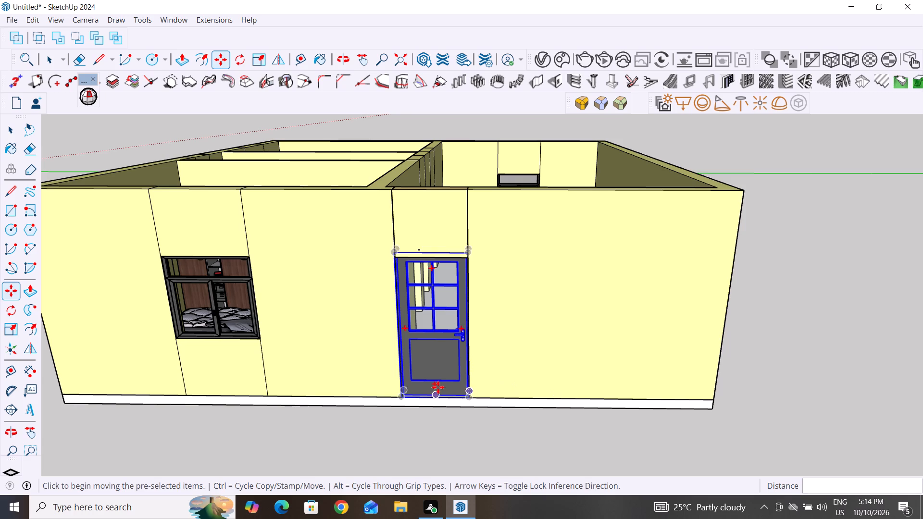
key("s")
scroll(371, 323, "up", 12)
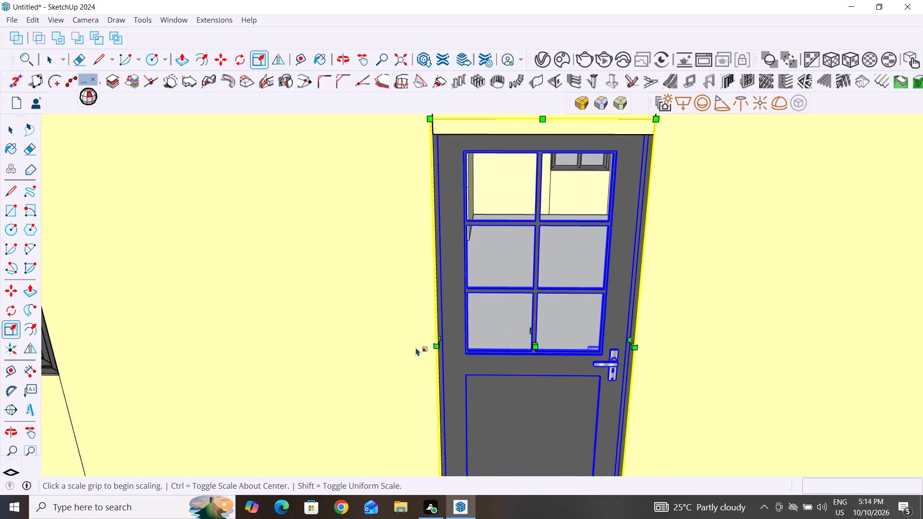
scroll(416, 347, "up", 3)
scroll(426, 365, "down", 11)
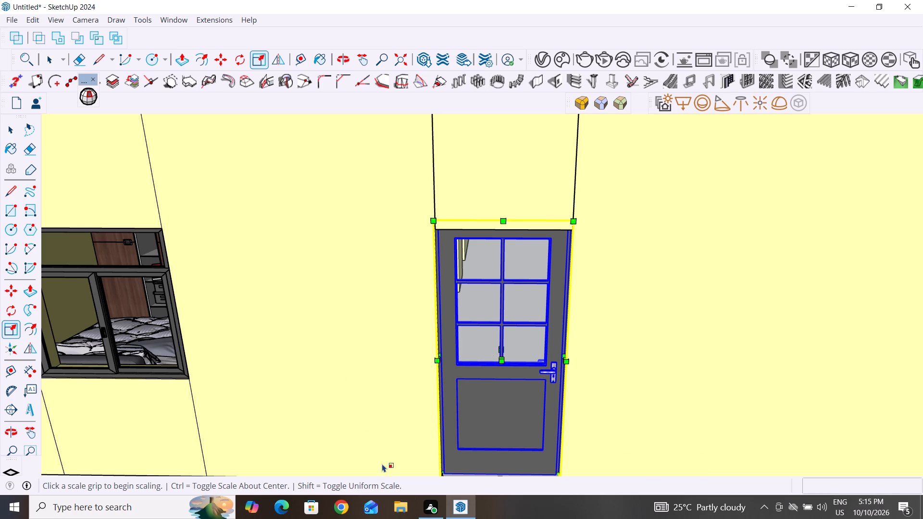
scroll(467, 291, "down", 5)
middle_click_drag(467, 284, 424, 212)
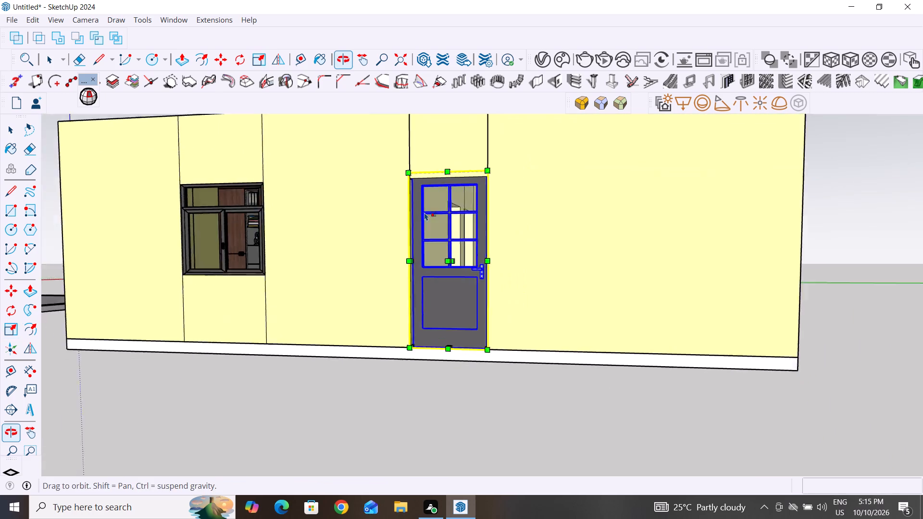
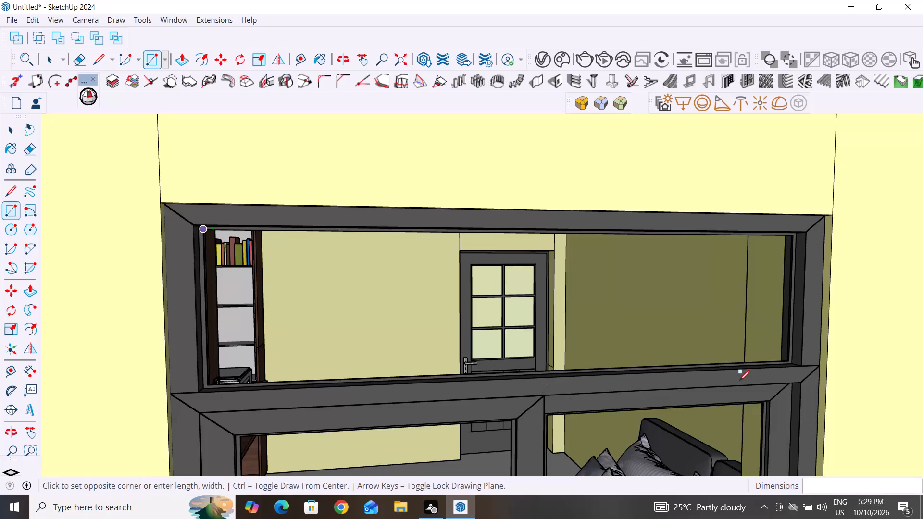
Complete the rectangle face filling the upper fixed pane of the bedroom's sliding window, meeting the pane frame's opposite bottom corner.
left_click(789, 360)
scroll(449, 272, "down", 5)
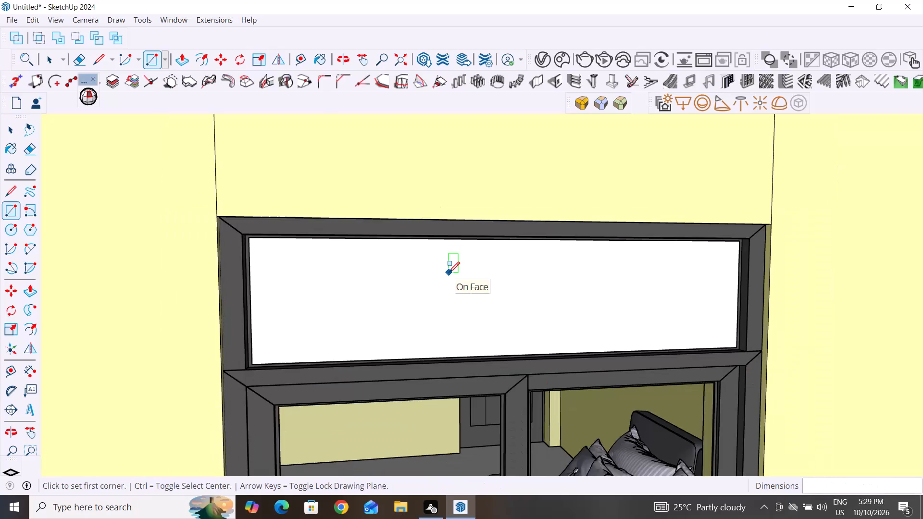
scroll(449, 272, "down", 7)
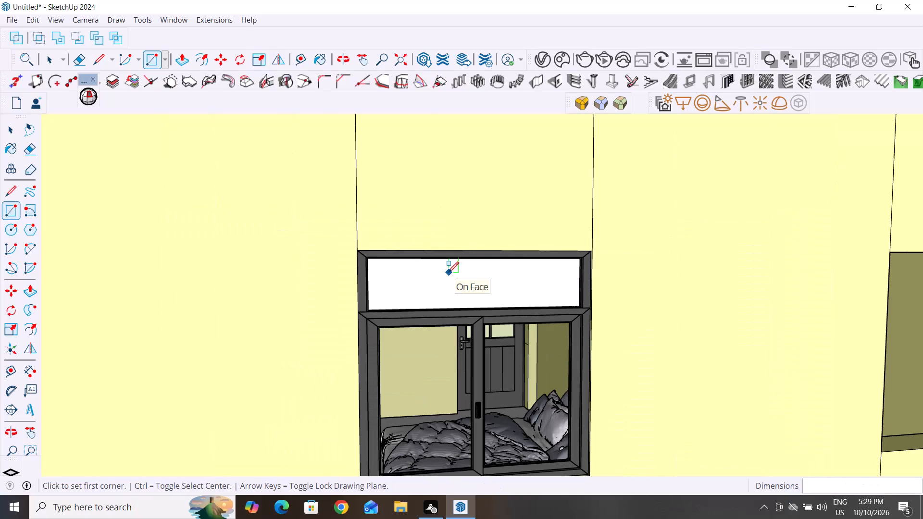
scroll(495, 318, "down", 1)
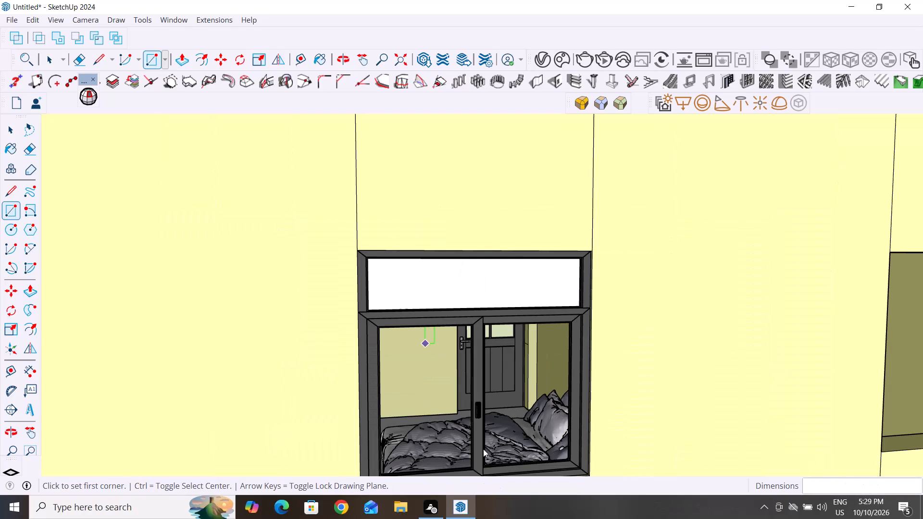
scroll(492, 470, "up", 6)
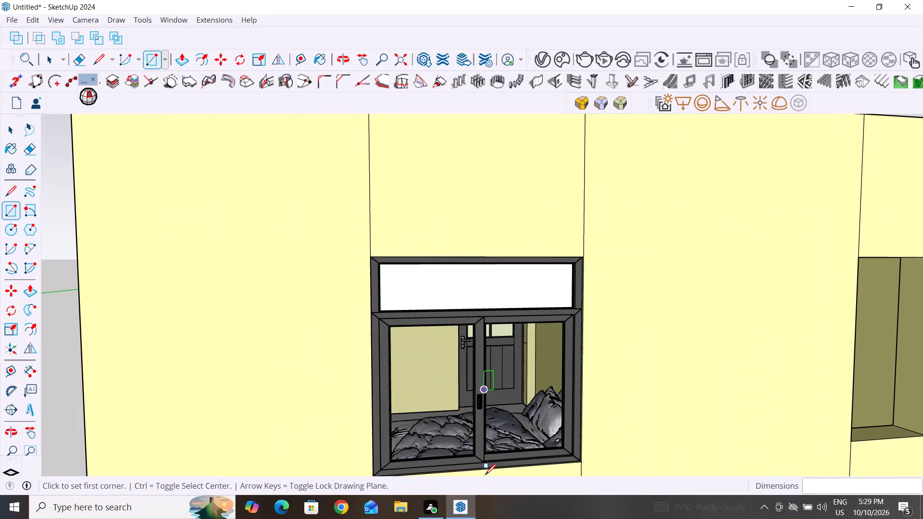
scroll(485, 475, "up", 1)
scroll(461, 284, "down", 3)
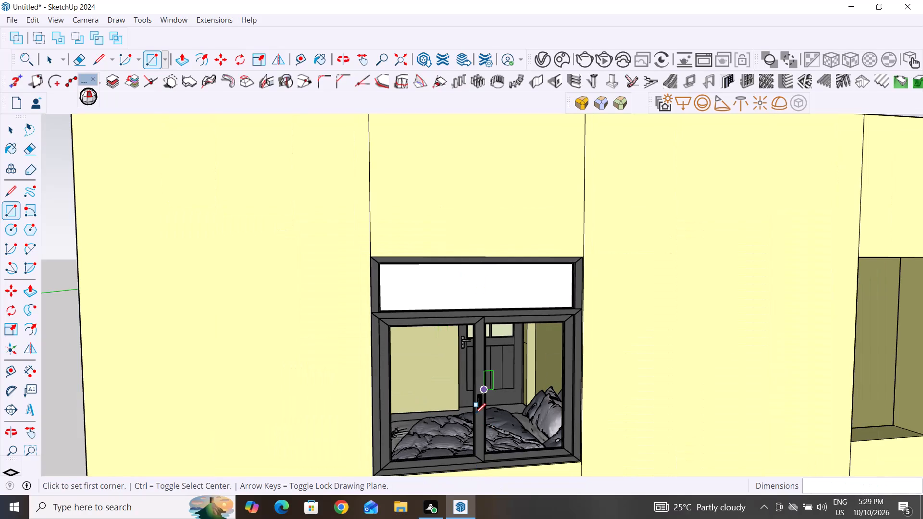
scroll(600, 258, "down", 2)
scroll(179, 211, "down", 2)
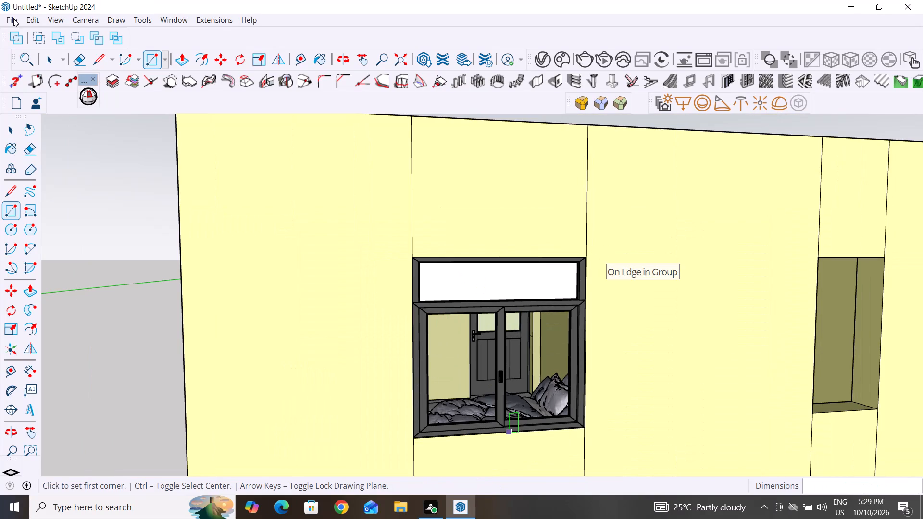
Save the model in the Documents folder under the file name BUILDING SECTION.
left_click(13, 18)
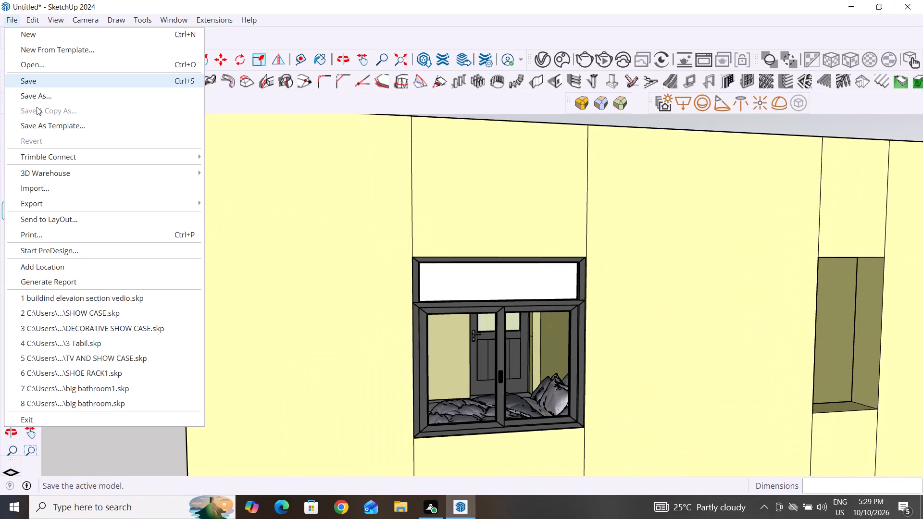
left_click(44, 98)
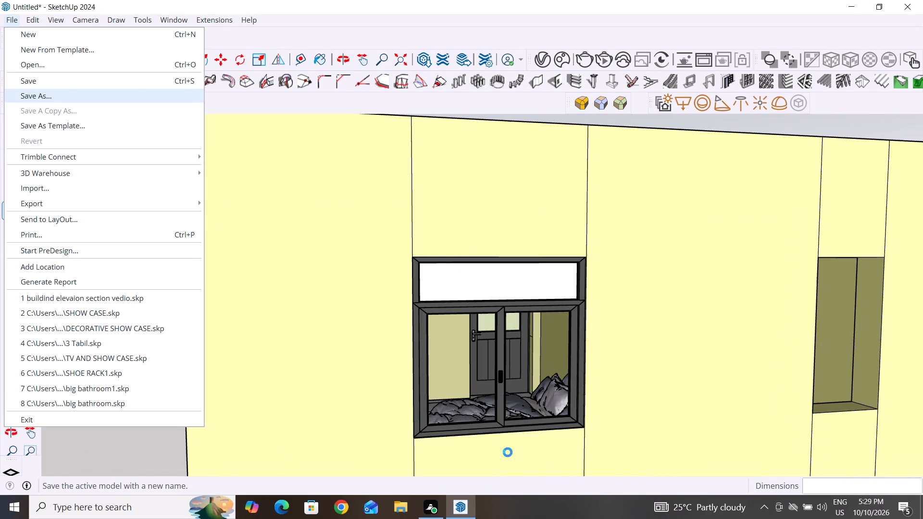
scroll(561, 476, "up", 5)
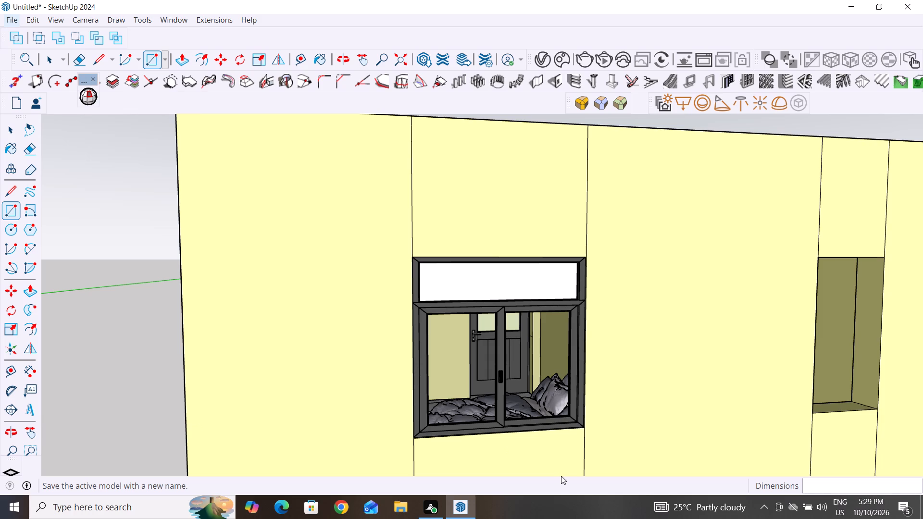
scroll(561, 476, "up", 2)
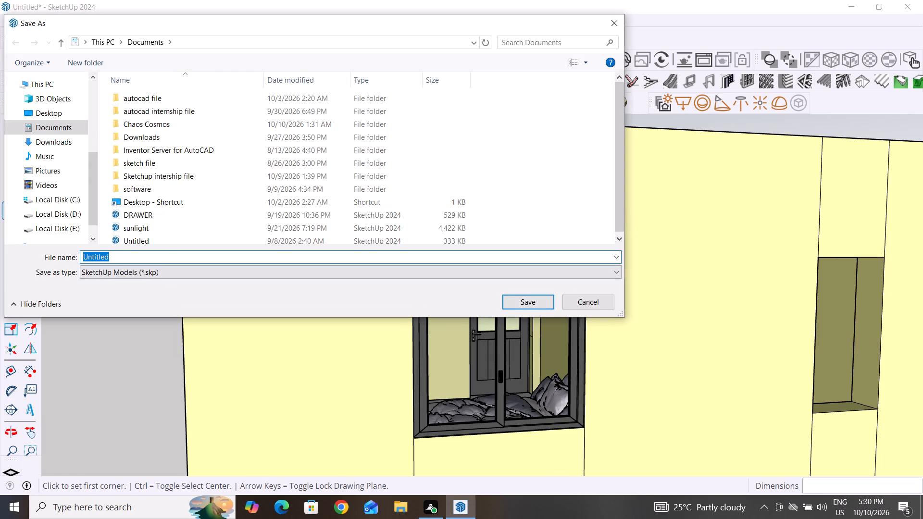
left_click_drag(265, 20, 521, 99)
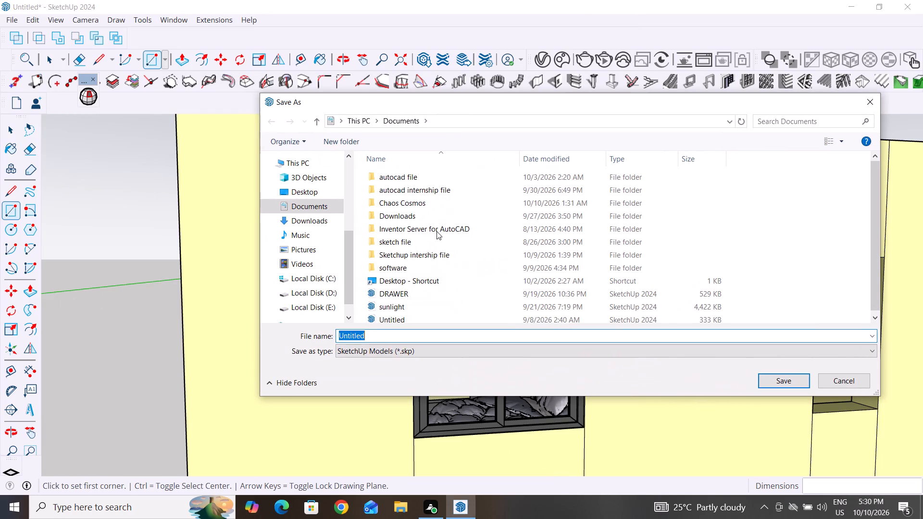
left_click(389, 332)
key("BackSpace")
key("BackSpace")
key("BackSpace")
key("BackSpace")
key("BackSpace")
key("BackSpace")
key("BackSpace")
key("BackSpace")
key("BackSpace")
key("BackSpace")
key("BackSpace")
key("BackSpace")
key("BackSpace")
key("BackSpace")
key("BackSpace")
key("BackSpace")
key("BackSpace")
key("BackSpace")
key("BackSpace")
key("BackSpace")
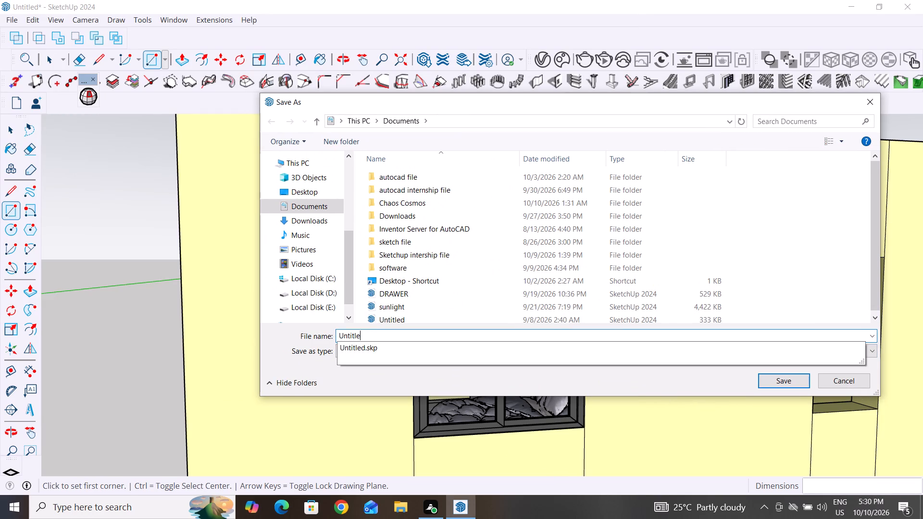
type("BUILDING")
key("space")
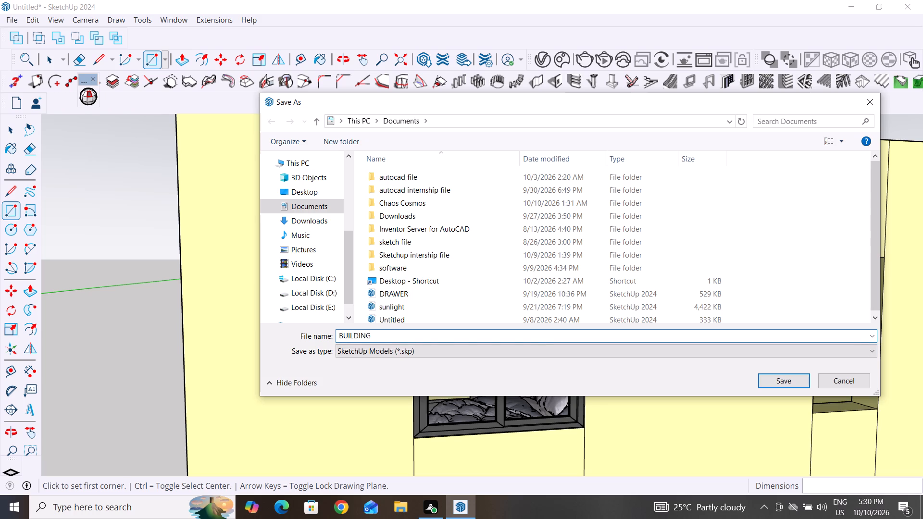
key("s")
type("ECTION")
key("space")
left_click(788, 377)
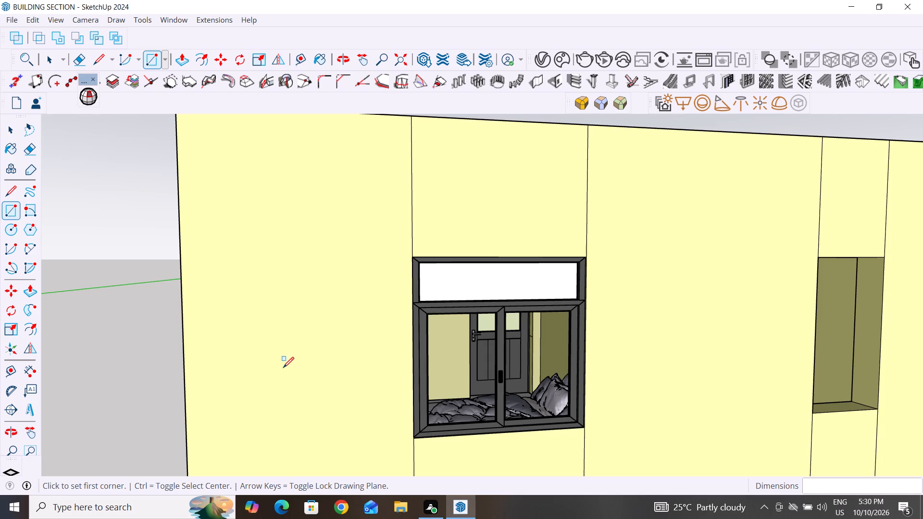
Draw a rectangle about 1' 6 1/2" by 2' 5 3/4" filling the bedroom window's sliding pane on the side without the handle.
left_click(13, 210)
scroll(598, 456, "up", 3)
scroll(611, 331, "up", 2)
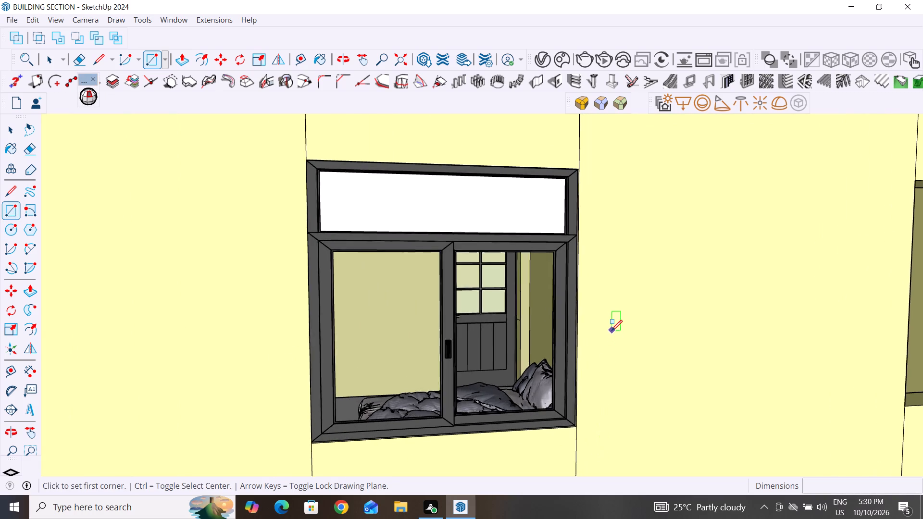
scroll(611, 331, "up", 2)
middle_click_drag(641, 351, 605, 343)
scroll(605, 343, "up", 1)
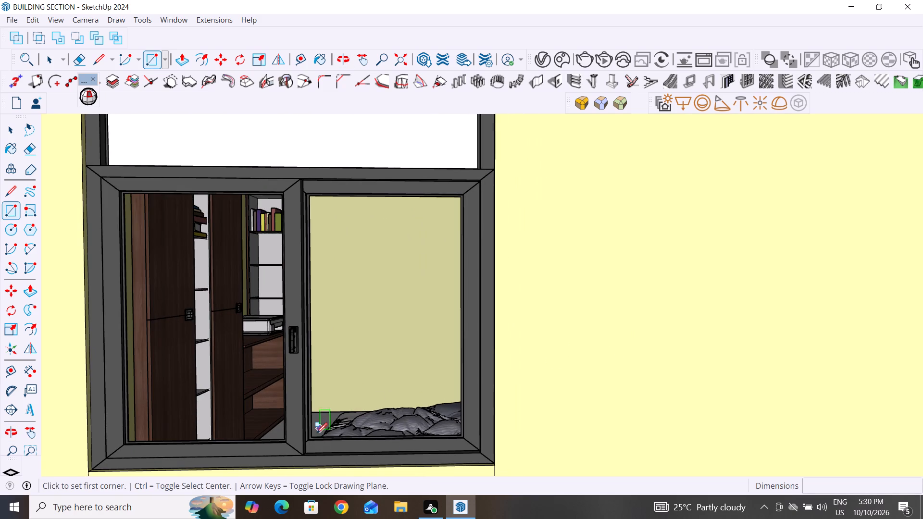
left_click(312, 438)
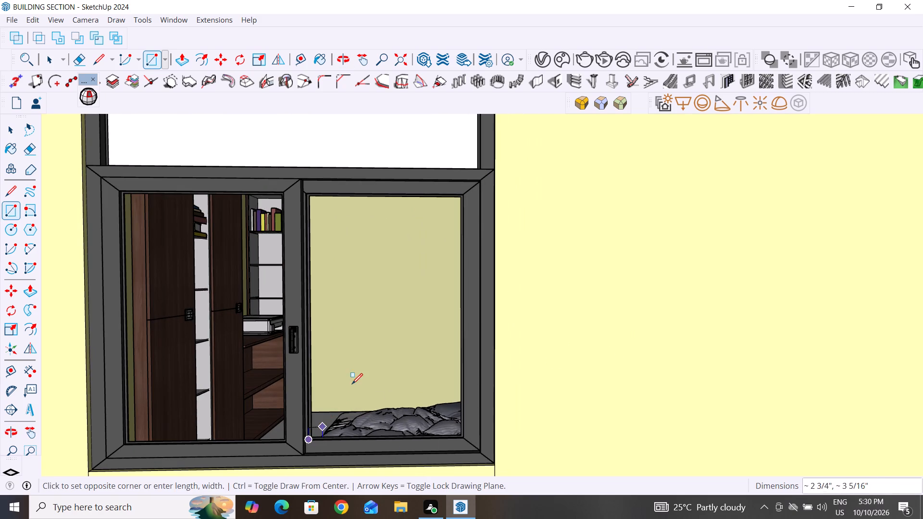
key("Escape")
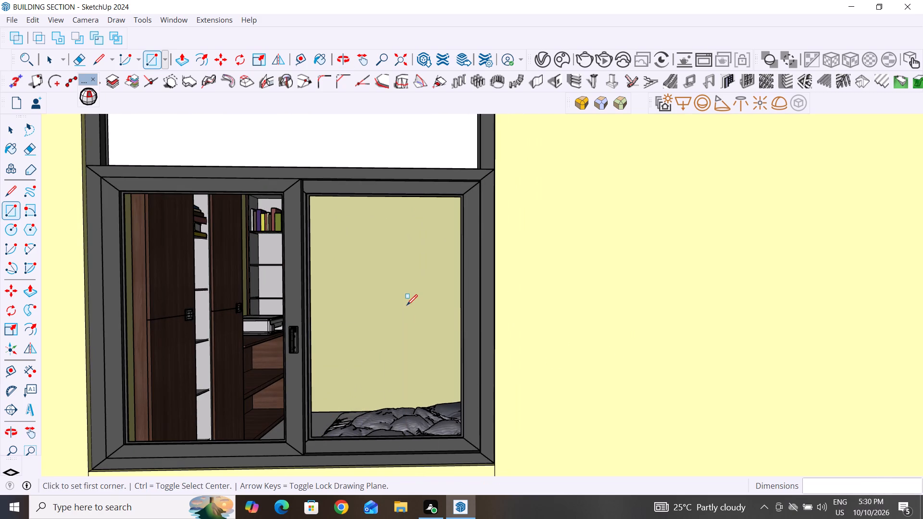
left_click(460, 201)
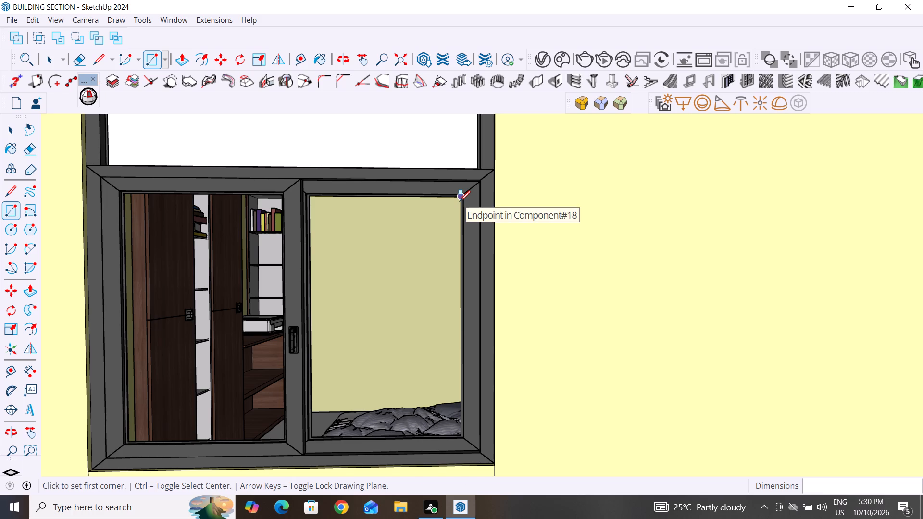
left_click(314, 437)
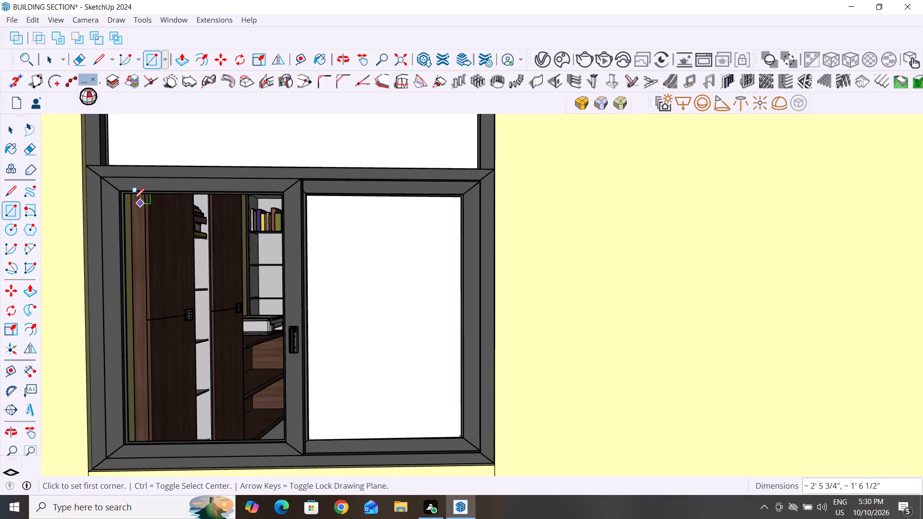
Draw a rectangle about 1' 6 3/4" by 2' 5 15/16" filling the other lower pane, the sash with the handle.
left_click(122, 198)
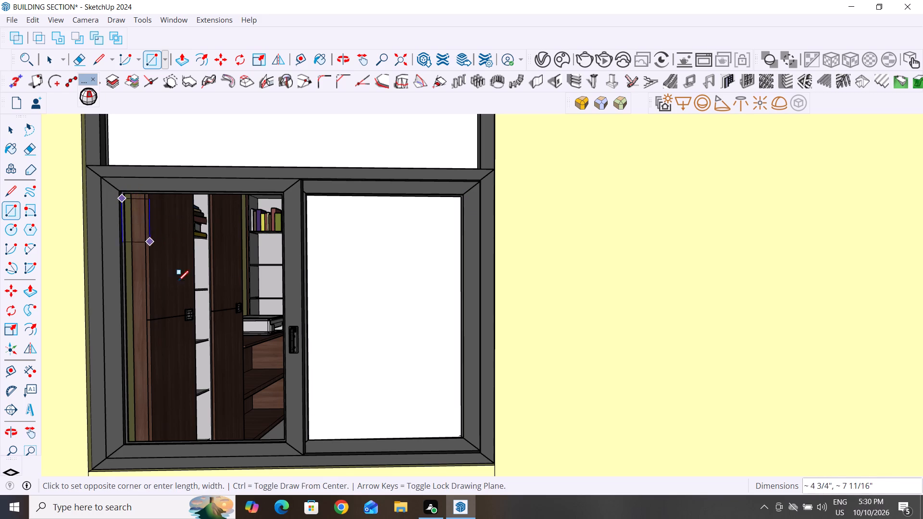
key("Escape")
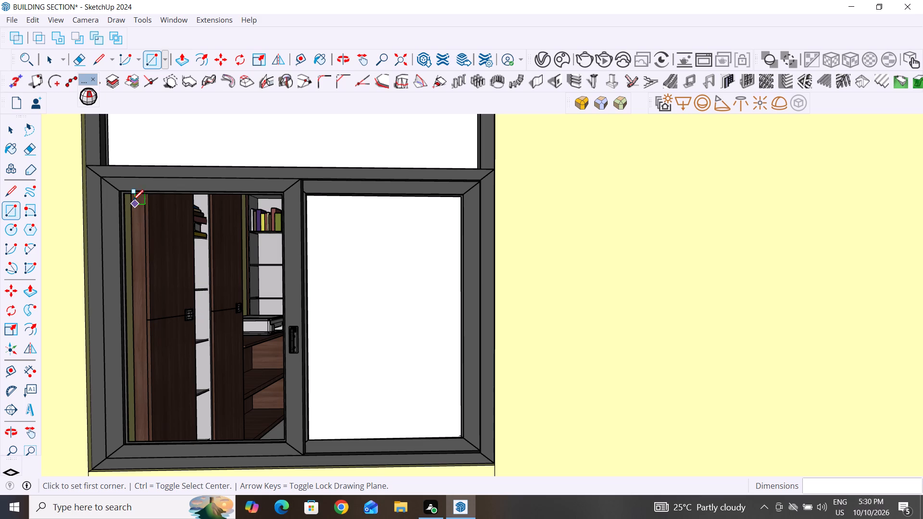
left_click(122, 197)
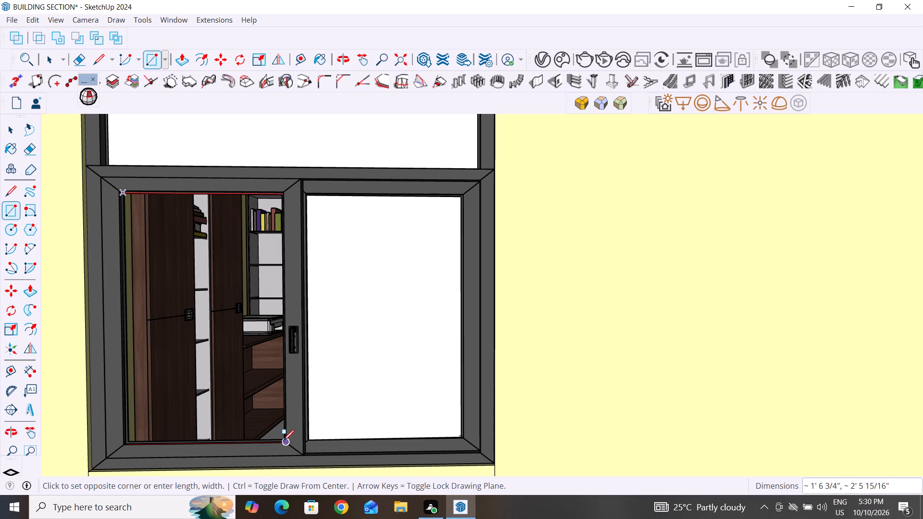
left_click(283, 441)
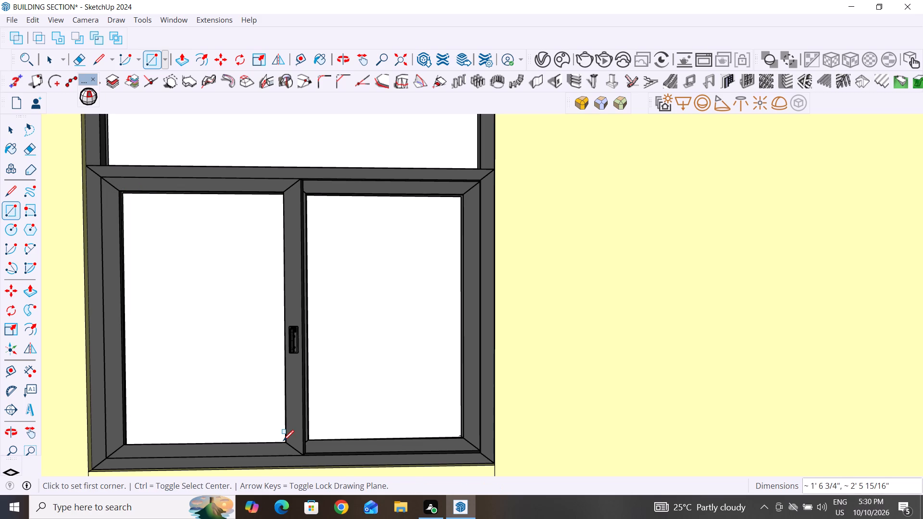
left_click(10, 128)
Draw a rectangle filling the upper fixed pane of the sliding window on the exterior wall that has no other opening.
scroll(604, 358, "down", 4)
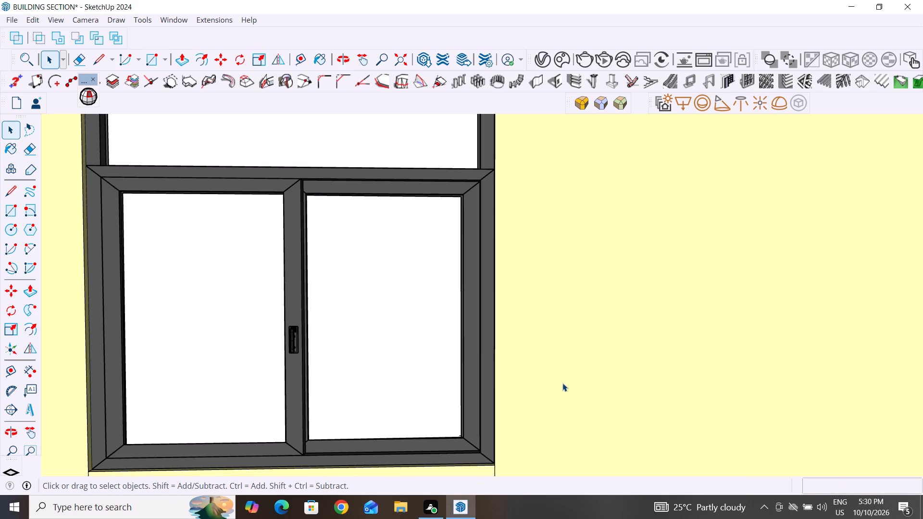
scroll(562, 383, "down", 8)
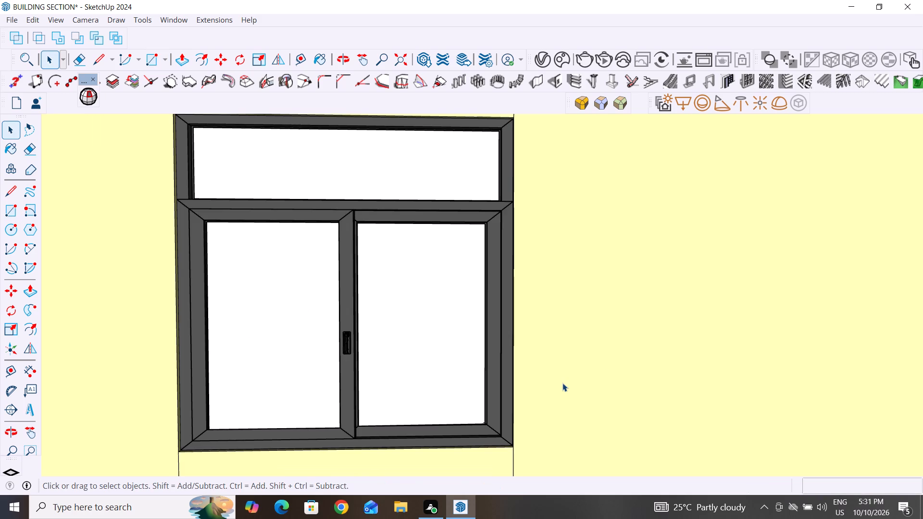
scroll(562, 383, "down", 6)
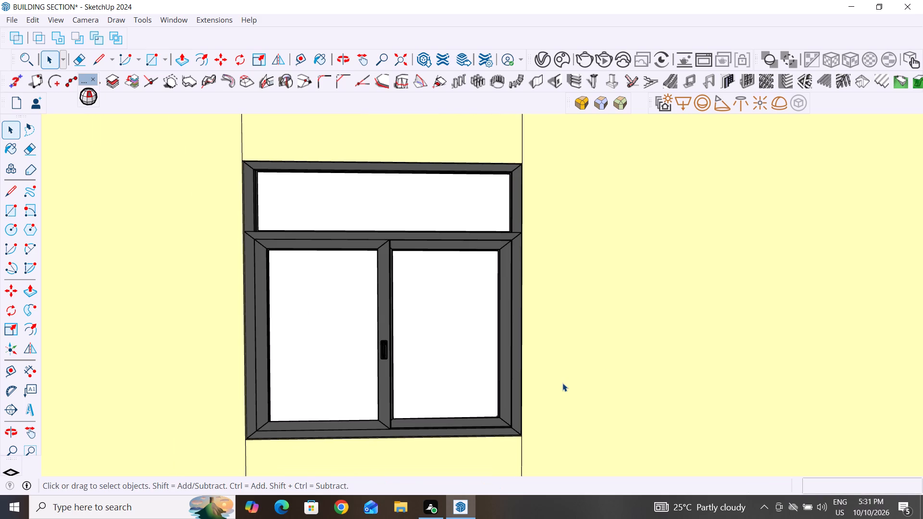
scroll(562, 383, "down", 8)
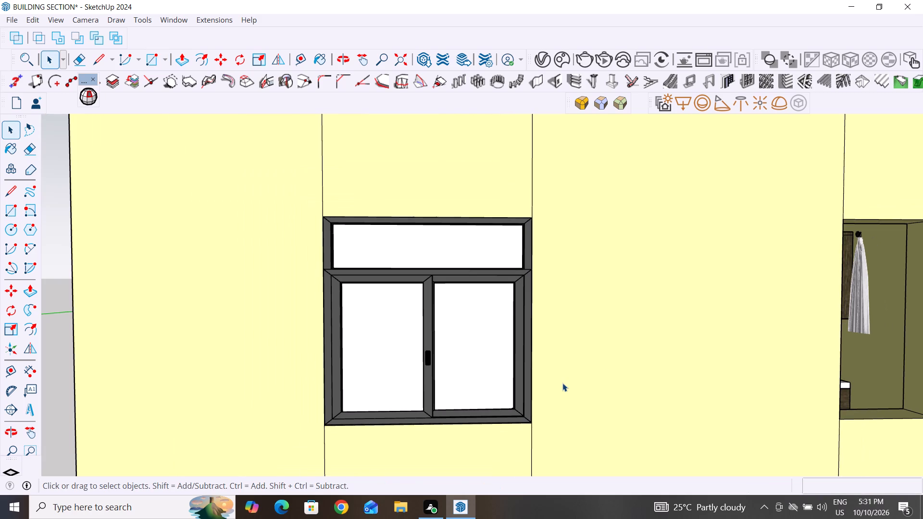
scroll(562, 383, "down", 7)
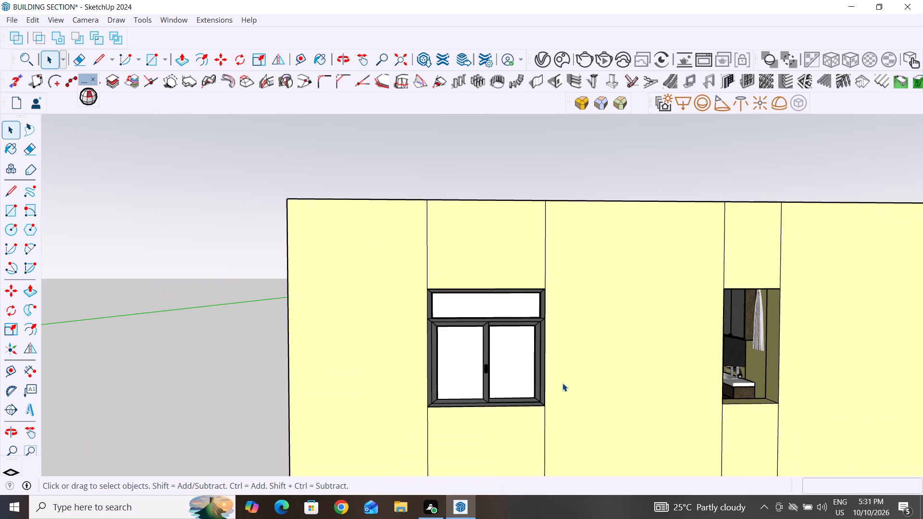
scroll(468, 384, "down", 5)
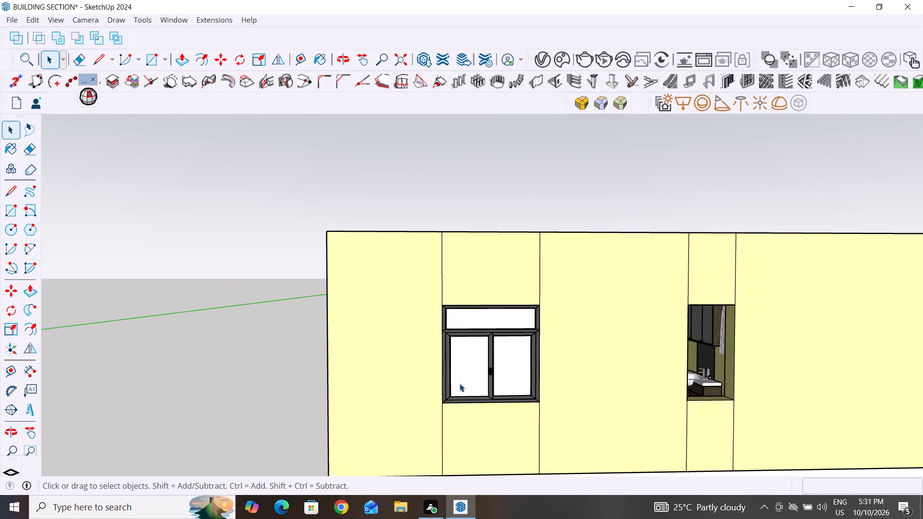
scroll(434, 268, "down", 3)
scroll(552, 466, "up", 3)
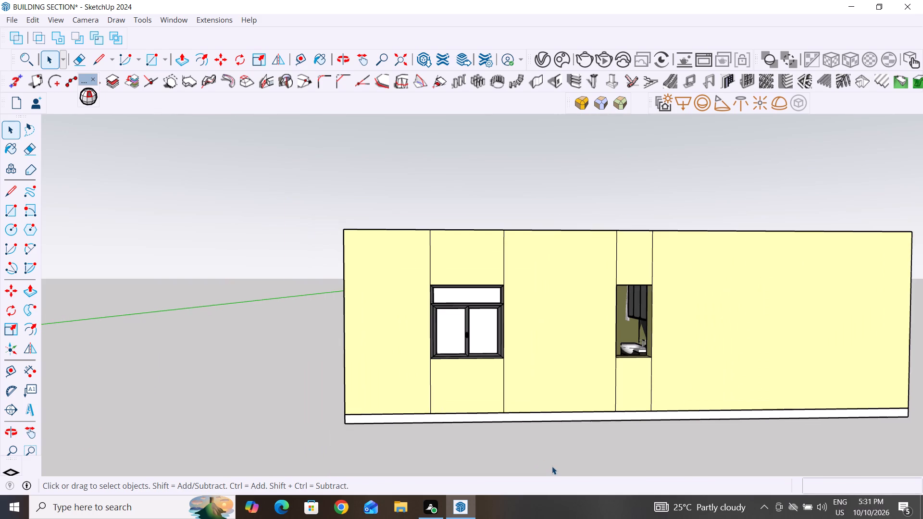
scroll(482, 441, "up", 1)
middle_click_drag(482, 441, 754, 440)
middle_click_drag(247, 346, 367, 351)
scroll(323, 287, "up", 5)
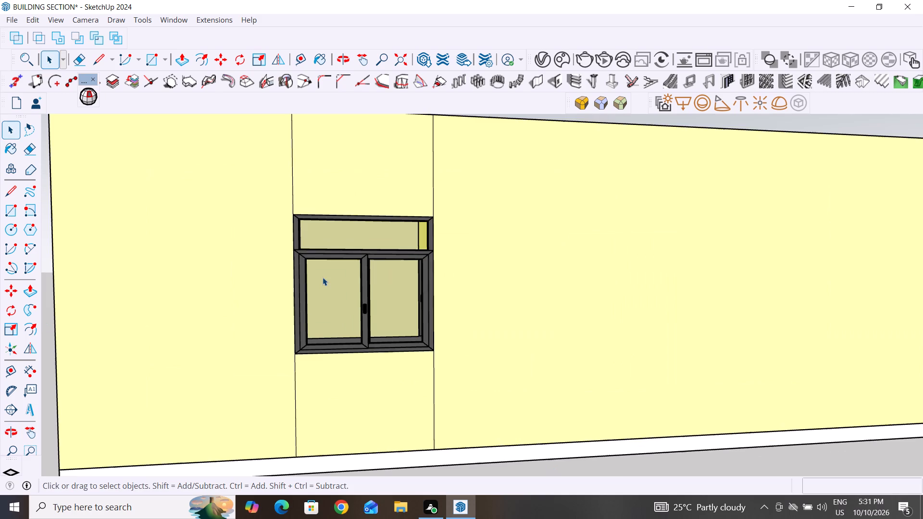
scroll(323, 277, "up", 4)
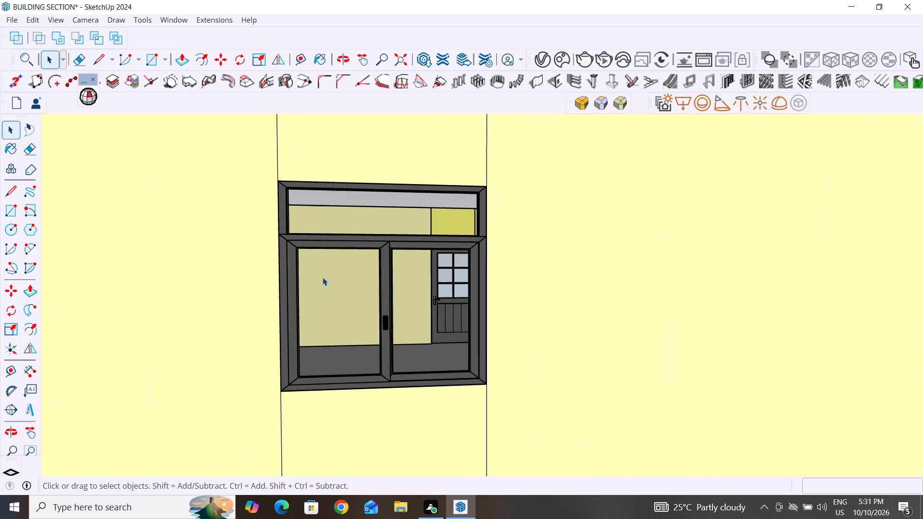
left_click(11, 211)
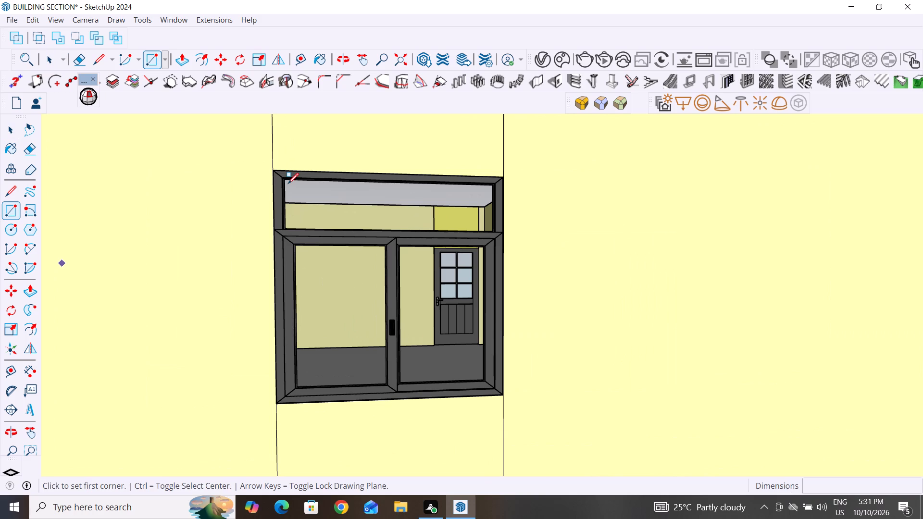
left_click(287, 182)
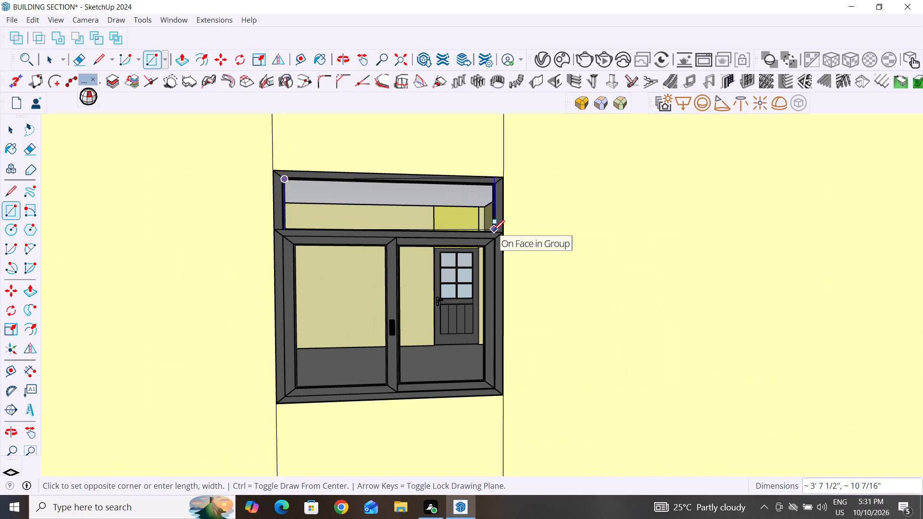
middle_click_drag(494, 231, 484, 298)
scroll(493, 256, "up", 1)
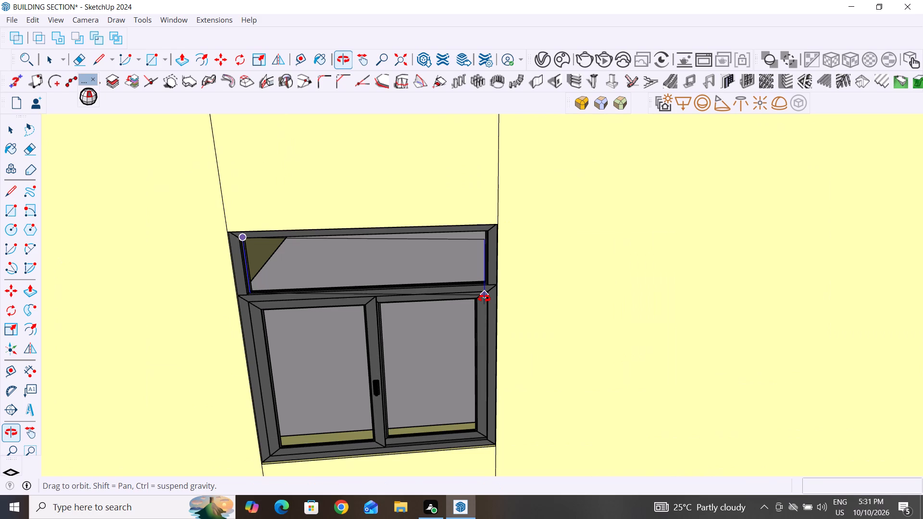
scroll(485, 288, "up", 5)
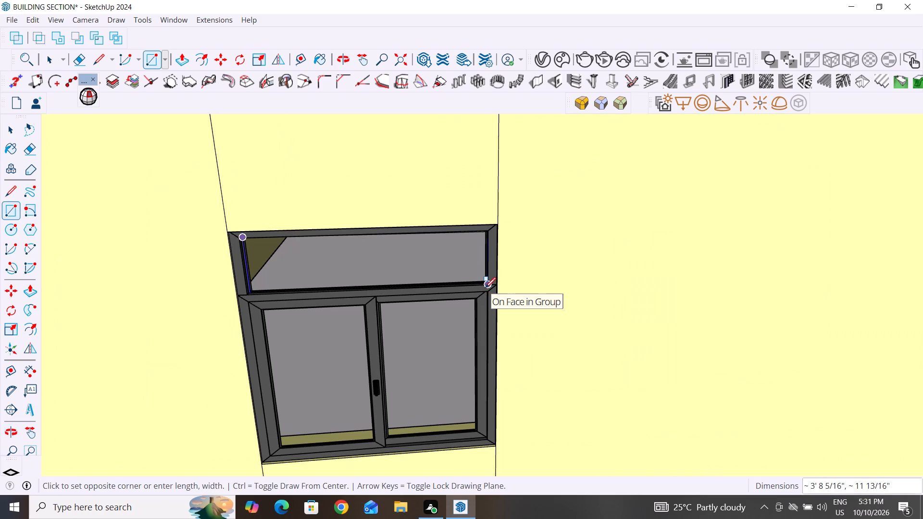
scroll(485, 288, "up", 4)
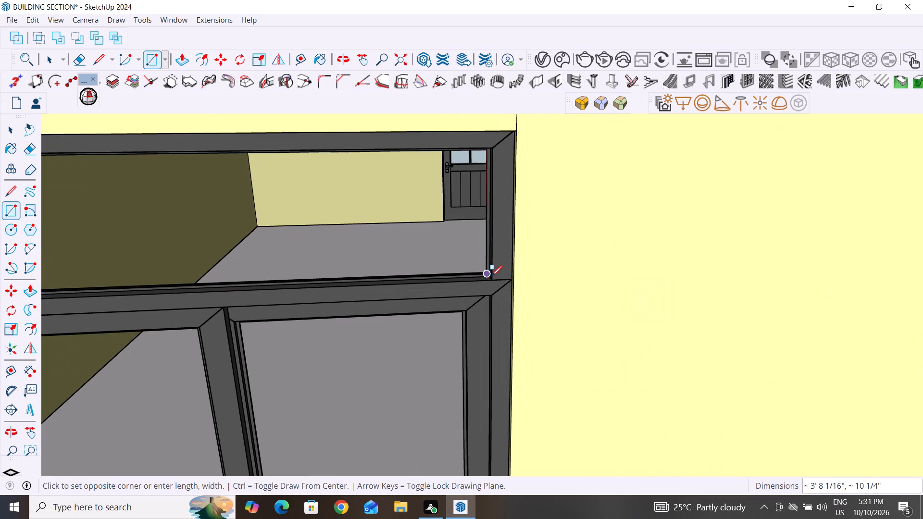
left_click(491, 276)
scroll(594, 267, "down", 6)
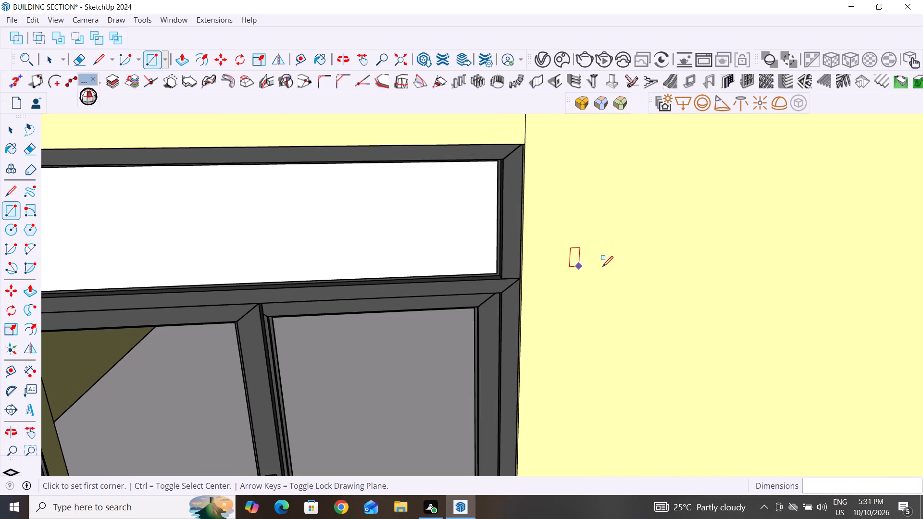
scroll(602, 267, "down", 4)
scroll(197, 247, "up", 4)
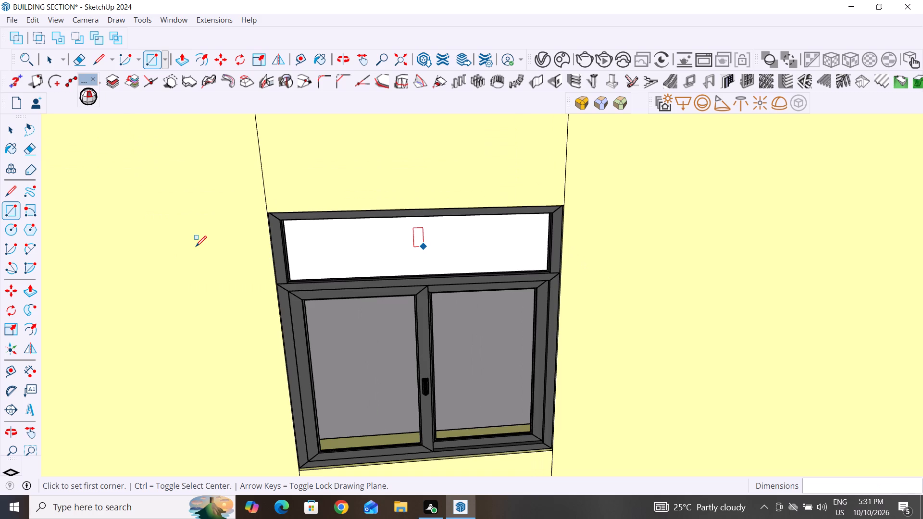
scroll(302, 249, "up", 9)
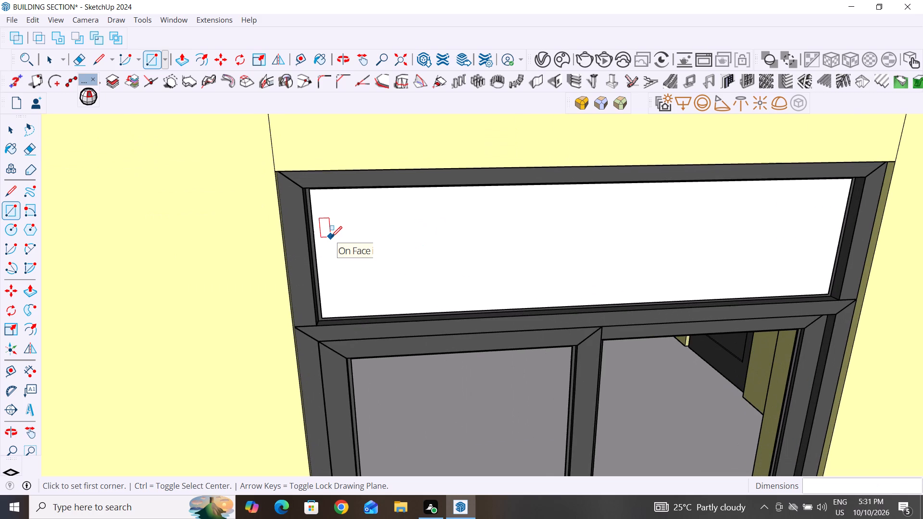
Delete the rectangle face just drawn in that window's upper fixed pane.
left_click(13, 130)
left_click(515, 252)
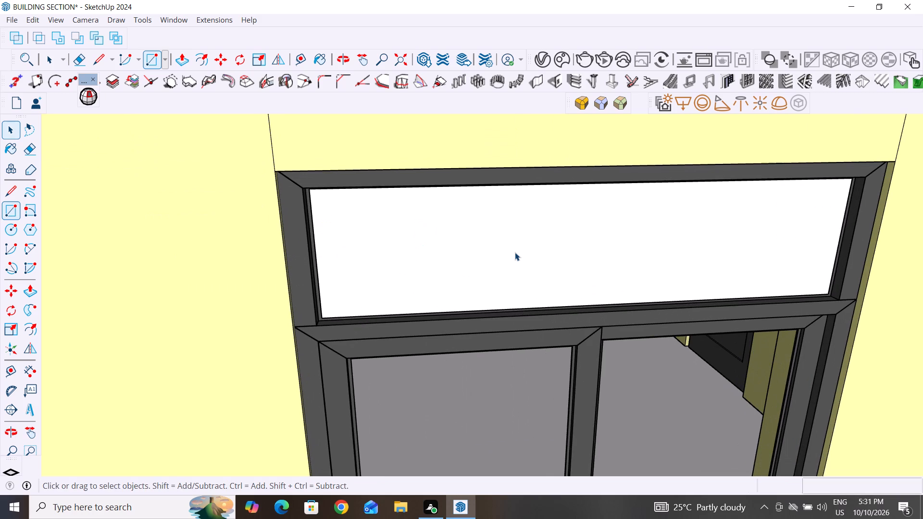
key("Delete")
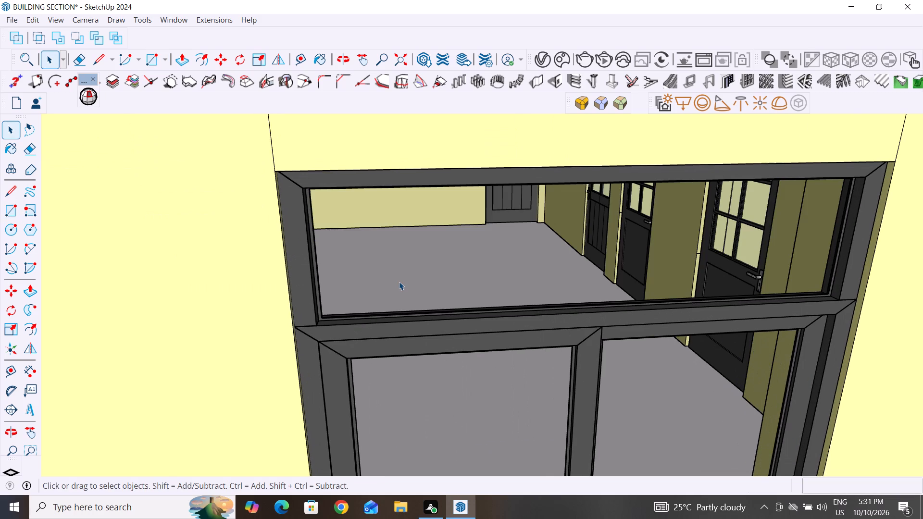
Redraw the upper fixed pane's face as a rectangle about 3' 8 1/16" by 10 1/4" between the frame's opposite inner corners.
scroll(538, 402, "down", 3)
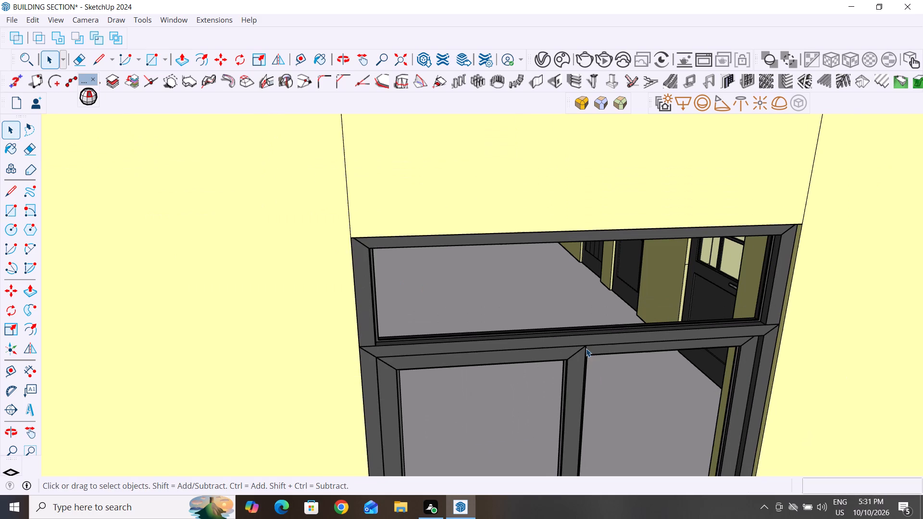
middle_click_drag(586, 348, 574, 319)
middle_click_drag(574, 316, 572, 304)
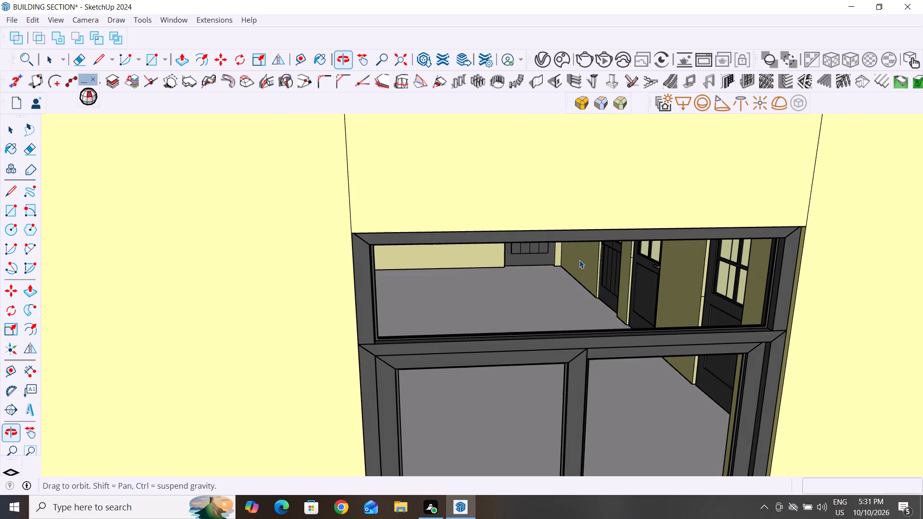
middle_click_drag(585, 351, 553, 297)
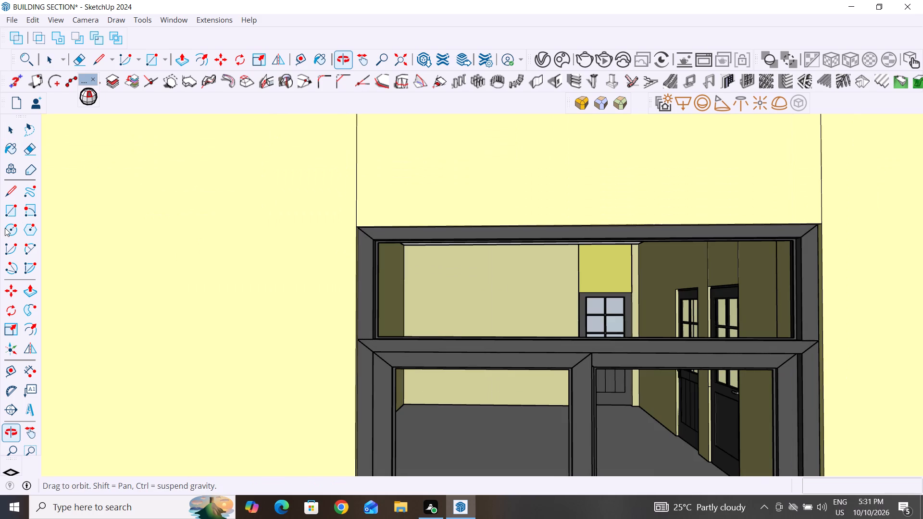
left_click(11, 205)
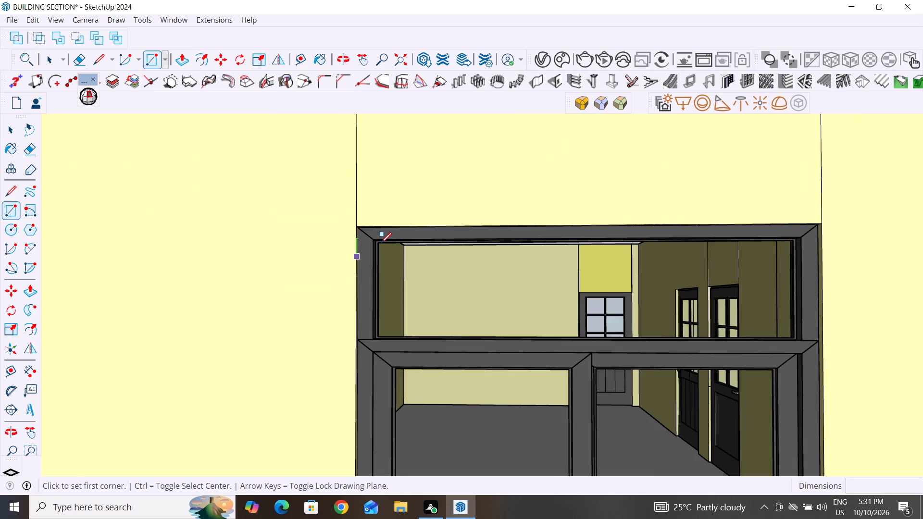
left_click(379, 243)
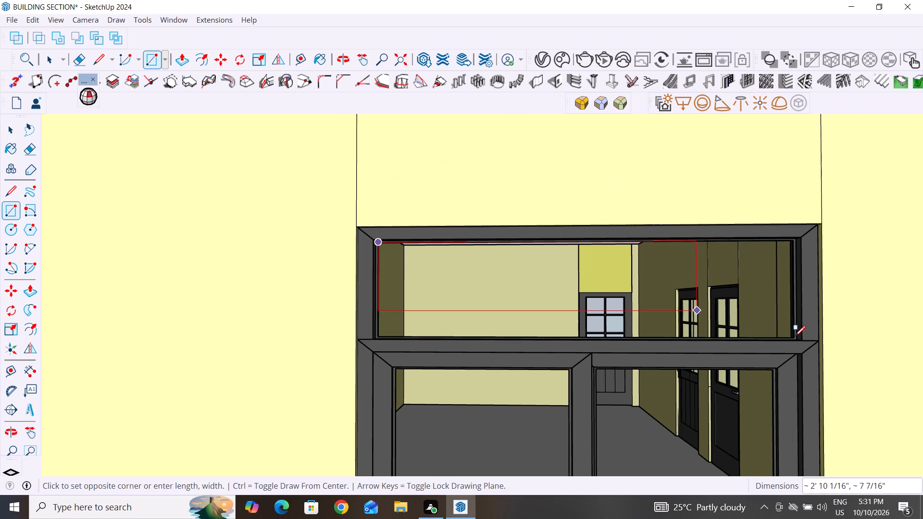
left_click(795, 336)
Draw a rectangle about 2' 5 3/4" by 1' 6 1/2" filling the same window's lower pane without the handle.
scroll(684, 267, "down", 2)
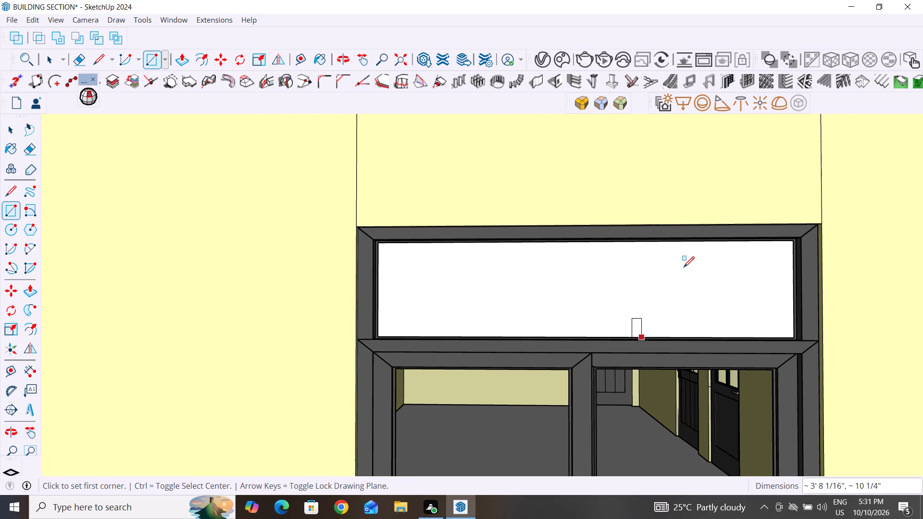
scroll(684, 267, "down", 8)
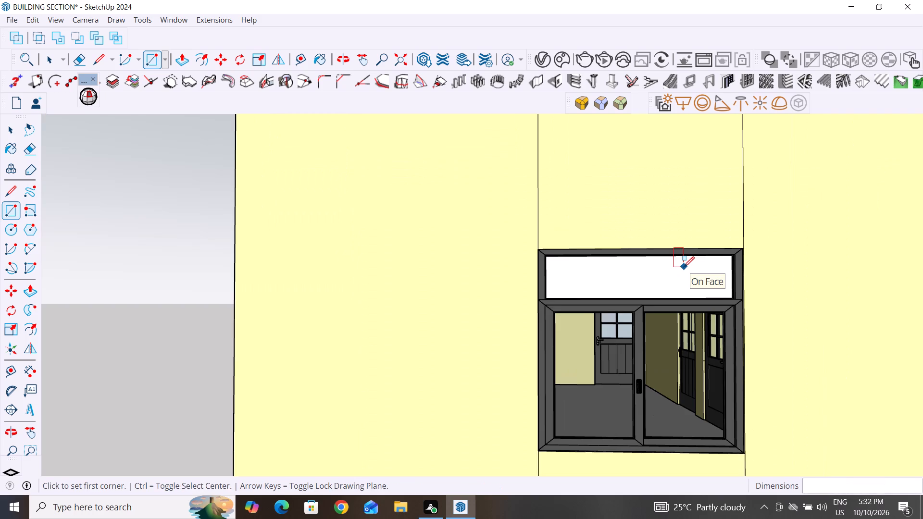
scroll(658, 435, "up", 6)
scroll(747, 413, "up", 3)
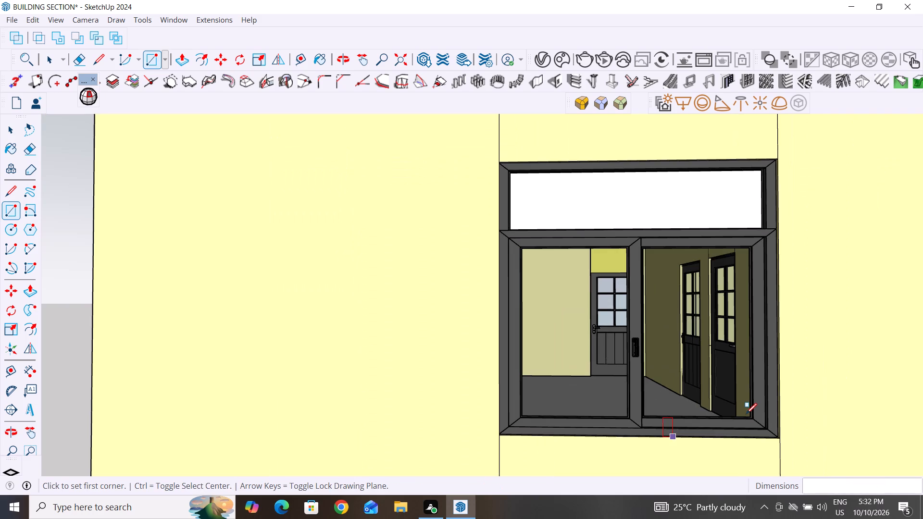
scroll(746, 414, "up", 4)
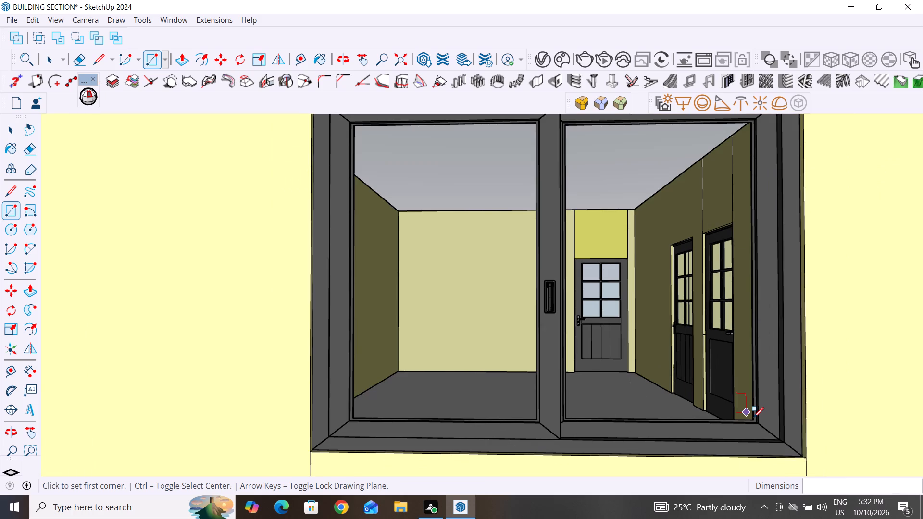
left_click(752, 420)
scroll(748, 422, "down", 4)
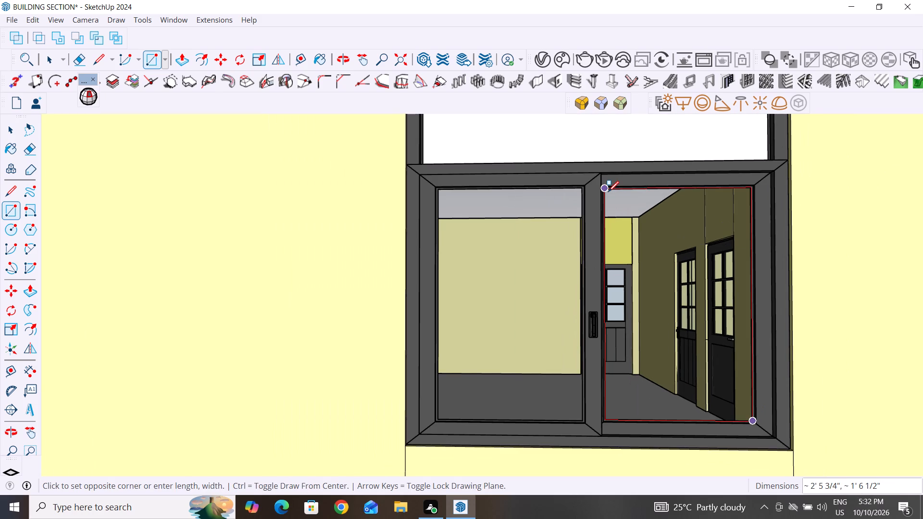
left_click(608, 192)
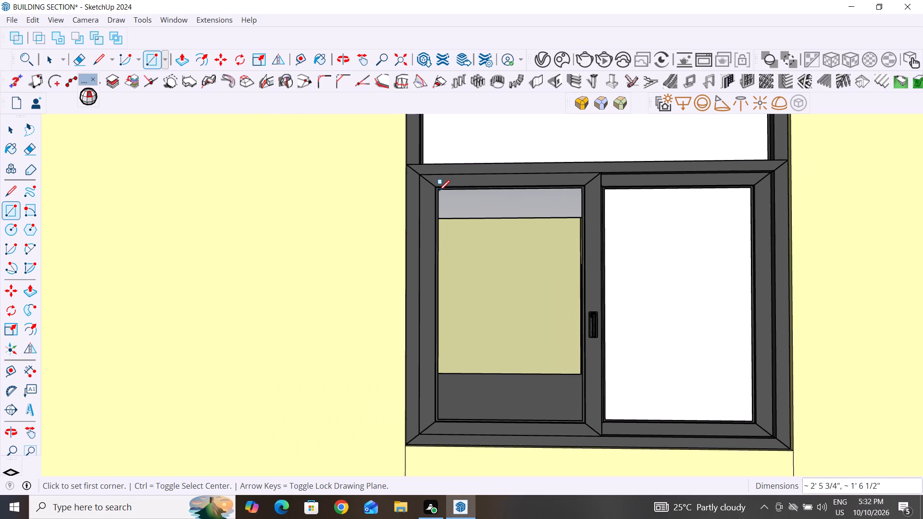
Draw a rectangle about 1' 6 3/8" by 2' 5 1/2" filling the remaining lower pane, the sash with the handle.
left_click(439, 191)
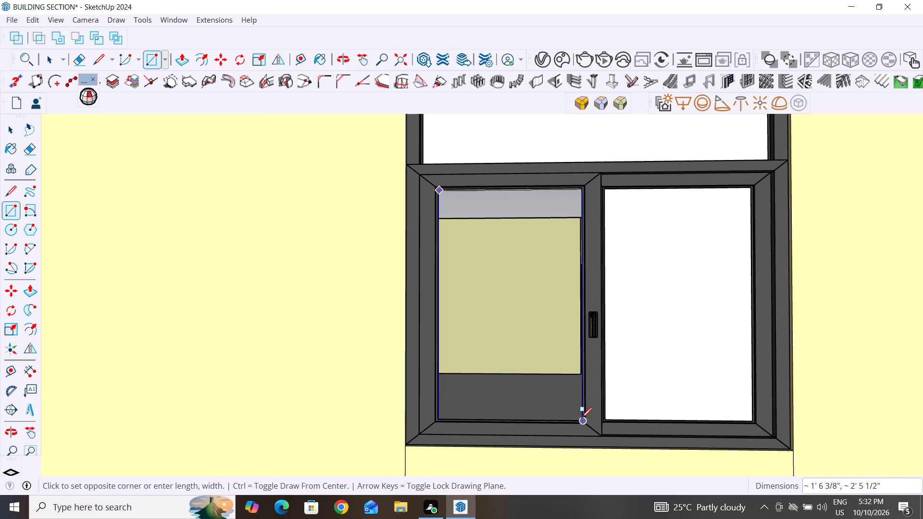
left_click(581, 418)
Examine the house's exterior from the other sides to check which window and ventilator openings still need work.
scroll(602, 455, "down", 10)
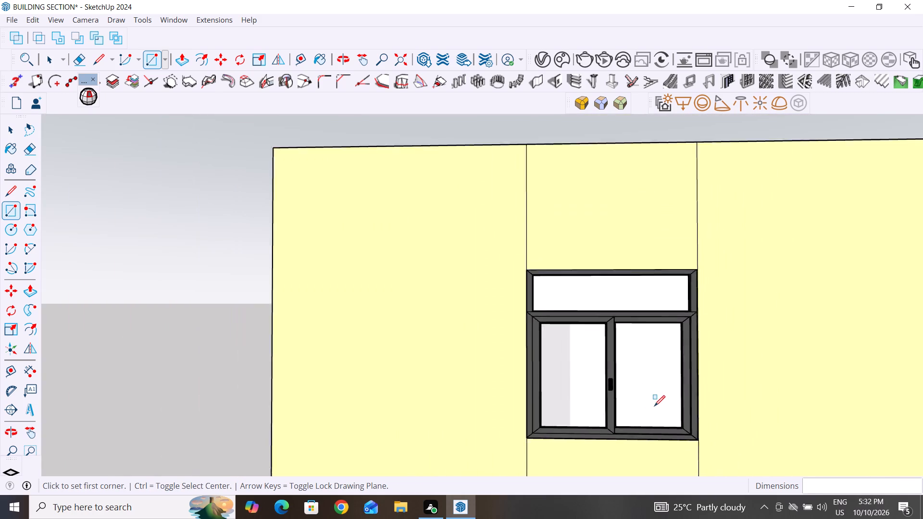
scroll(654, 406, "down", 12)
scroll(645, 256, "down", 5)
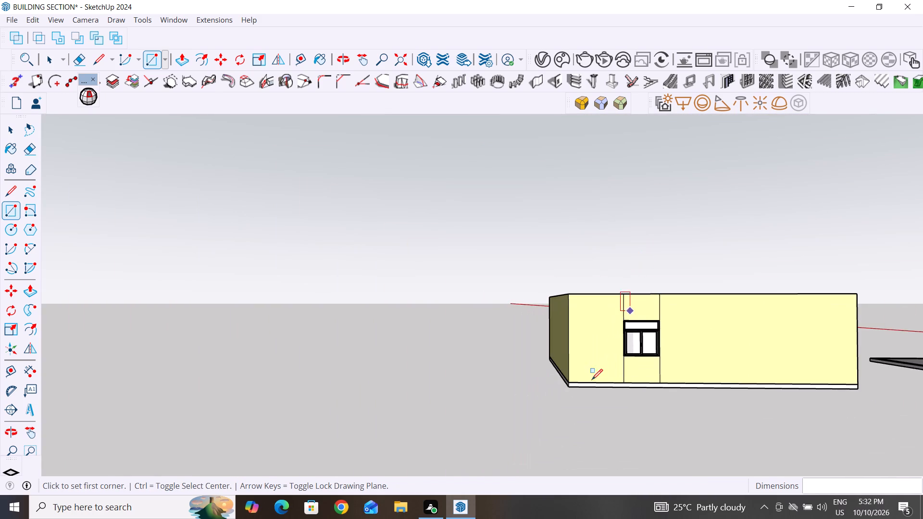
middle_click_drag(599, 404, 842, 436)
middle_click_drag(468, 351, 817, 337)
scroll(420, 277, "up", 4)
scroll(426, 329, "up", 1)
middle_click_drag(447, 345, 739, 368)
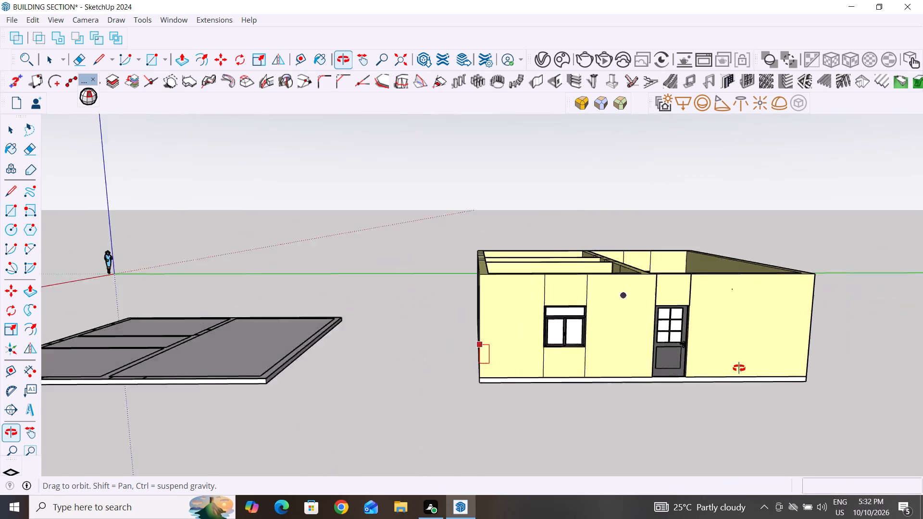
middle_click_drag(739, 368, 815, 361)
scroll(428, 292, "up", 3)
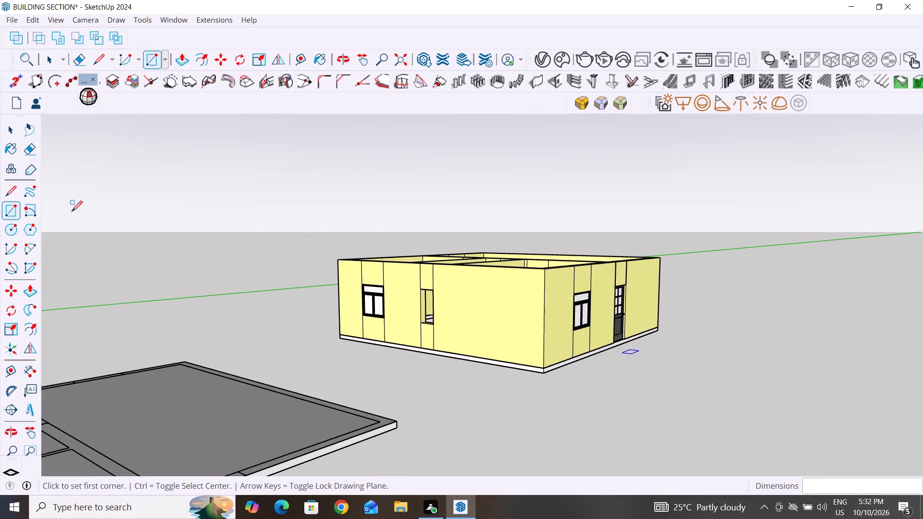
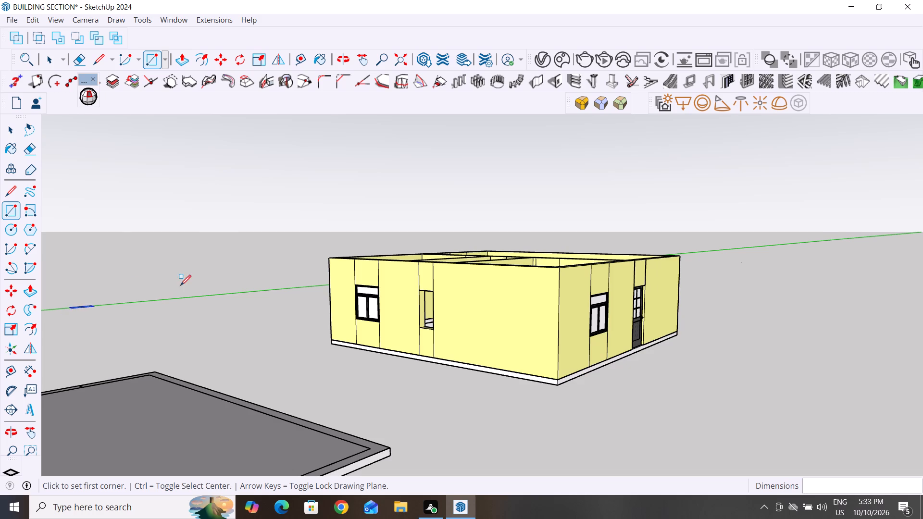
Examine the house's outer walls from several sides and from above for openings that still lack a window.
scroll(380, 323, "up", 5)
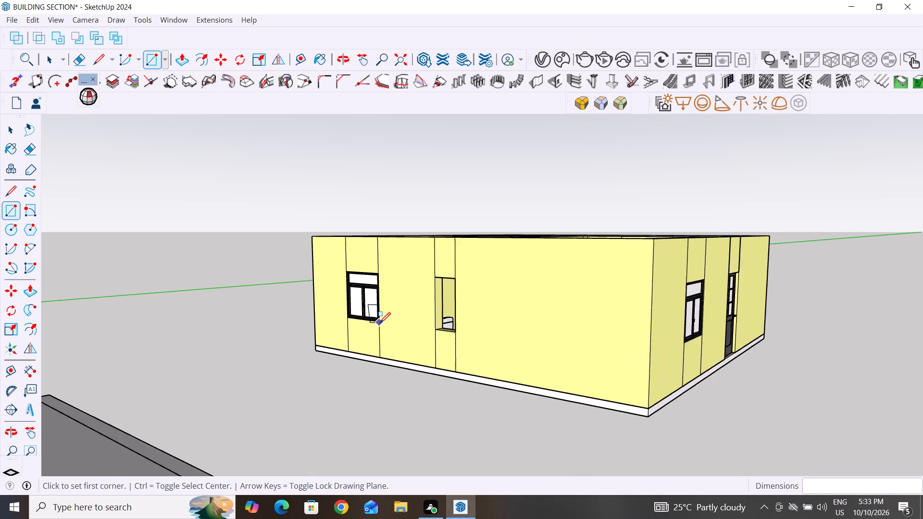
middle_click_drag(279, 276, 283, 277)
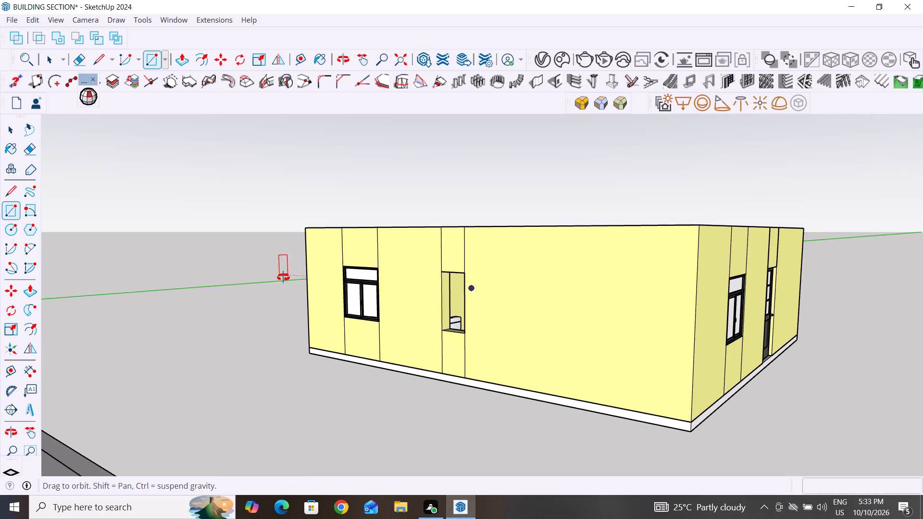
middle_click_drag(283, 277, 426, 290)
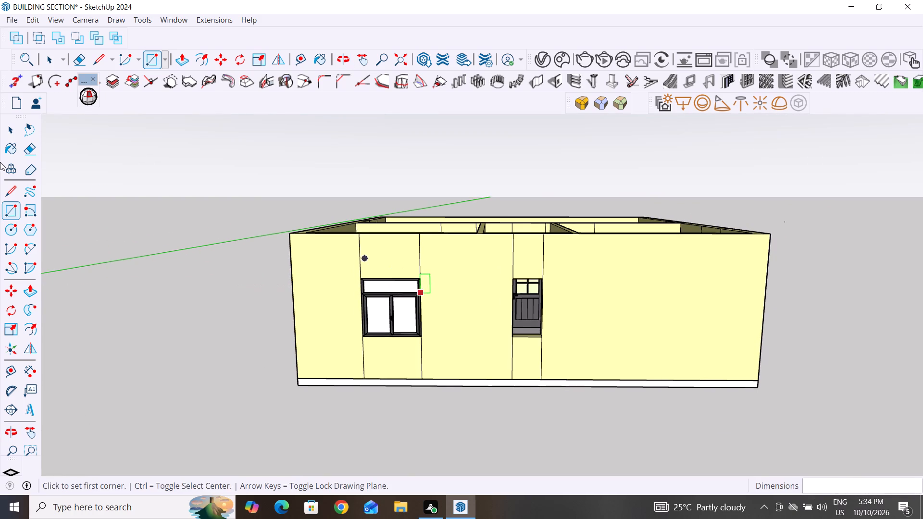
left_click(14, 129)
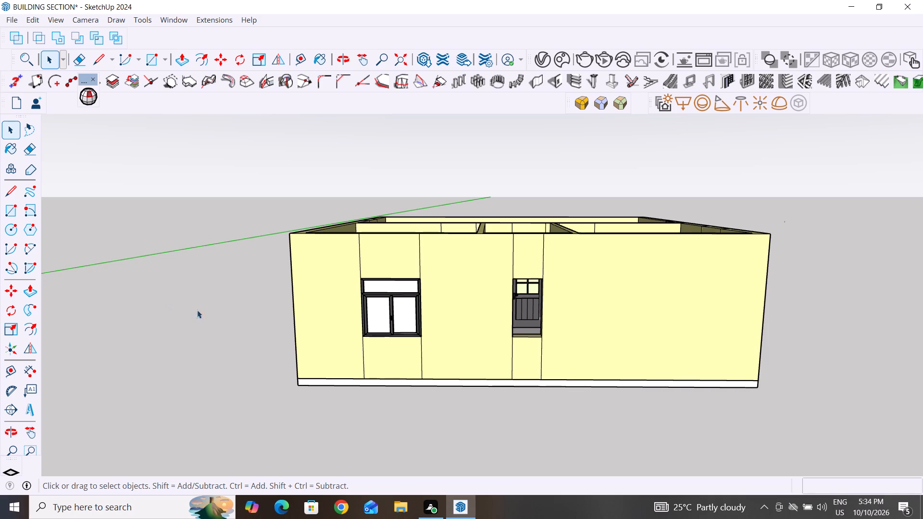
scroll(395, 320, "down", 3)
middle_click_drag(541, 334, 540, 456)
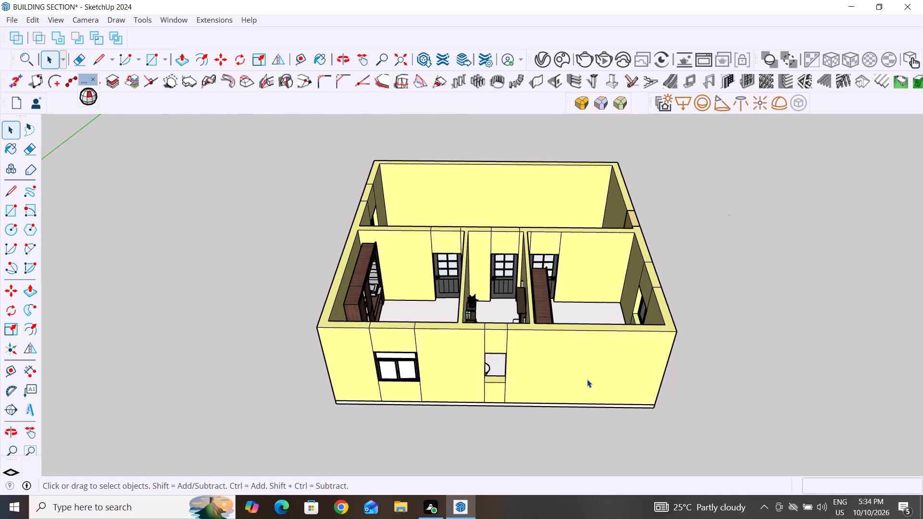
middle_click_drag(678, 362, 326, 347)
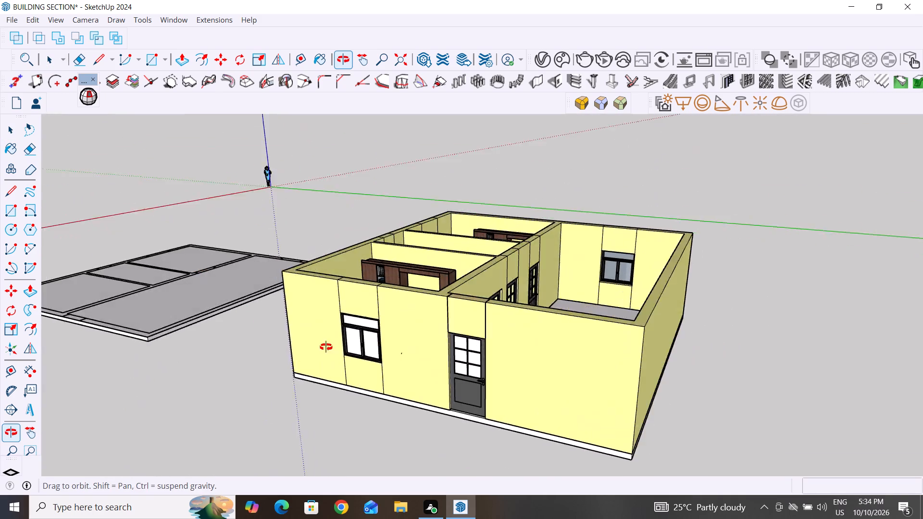
middle_click_drag(326, 347, 286, 306)
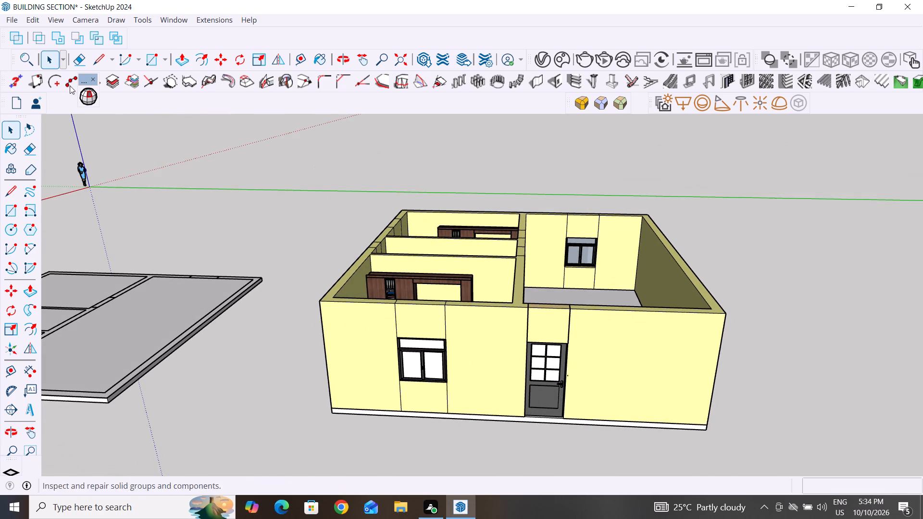
Search the 3D Warehouse for WINDOW models.
left_click(36, 22)
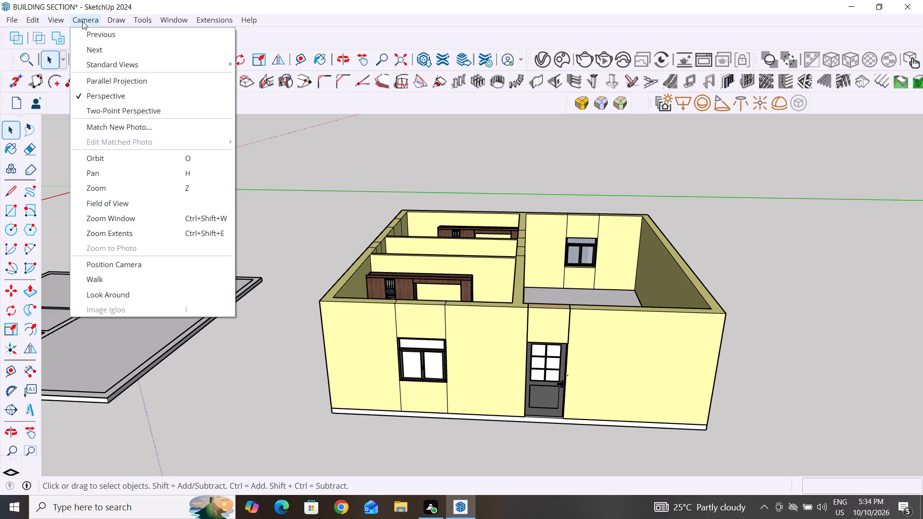
left_click(173, 16)
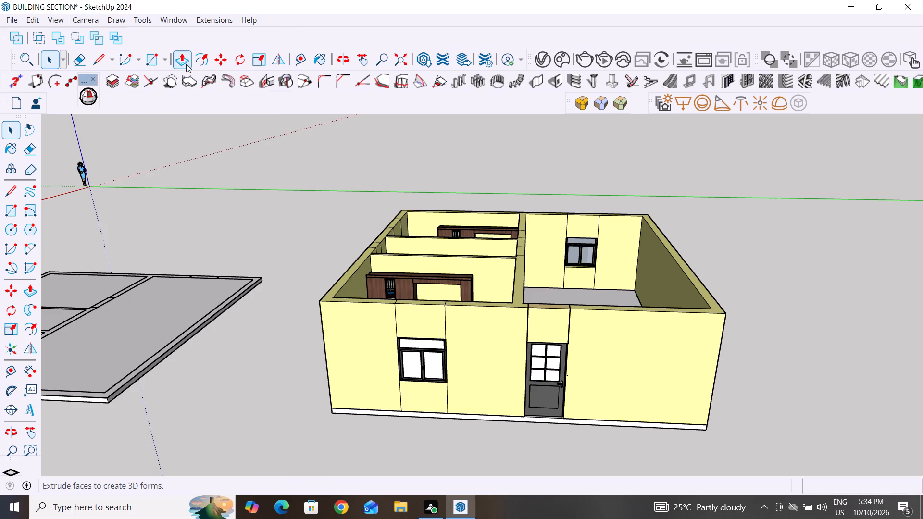
left_click(177, 20)
left_click(206, 111)
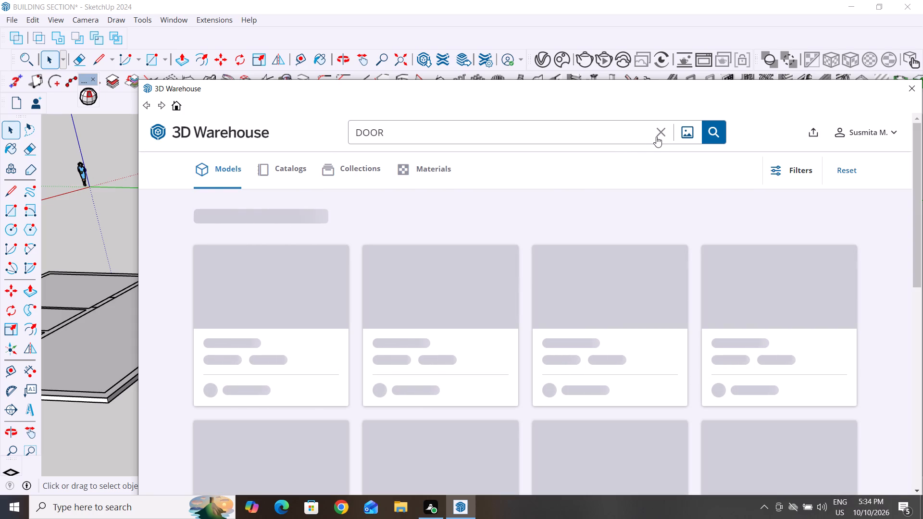
left_click(656, 136)
type("WINDOW")
key("Return")
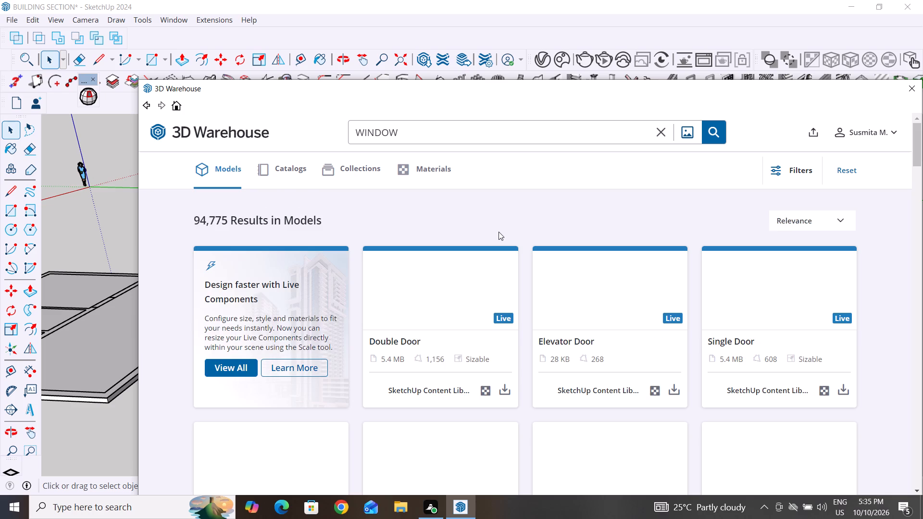
Browse the window models for a single-pane design suited to the narrow empty opening in the house wall.
scroll(498, 232, "down", 11)
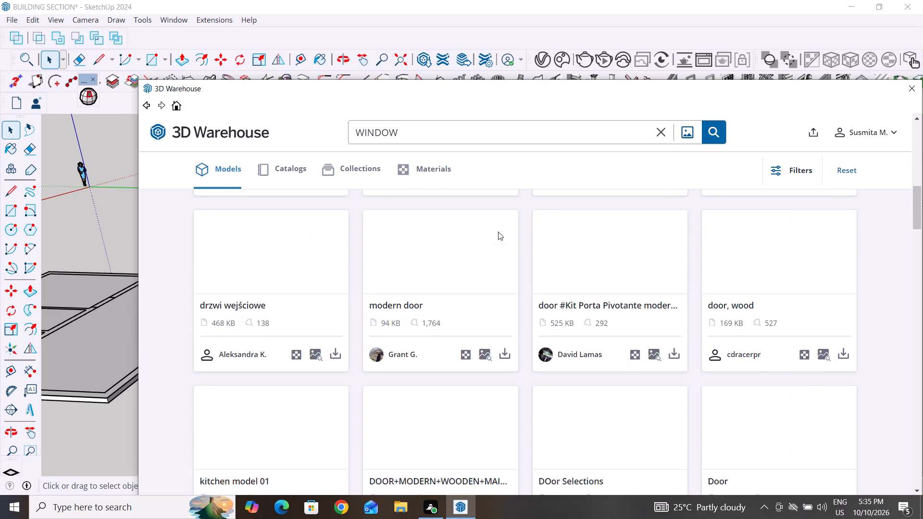
scroll(498, 232, "down", 3)
scroll(498, 232, "up", 4)
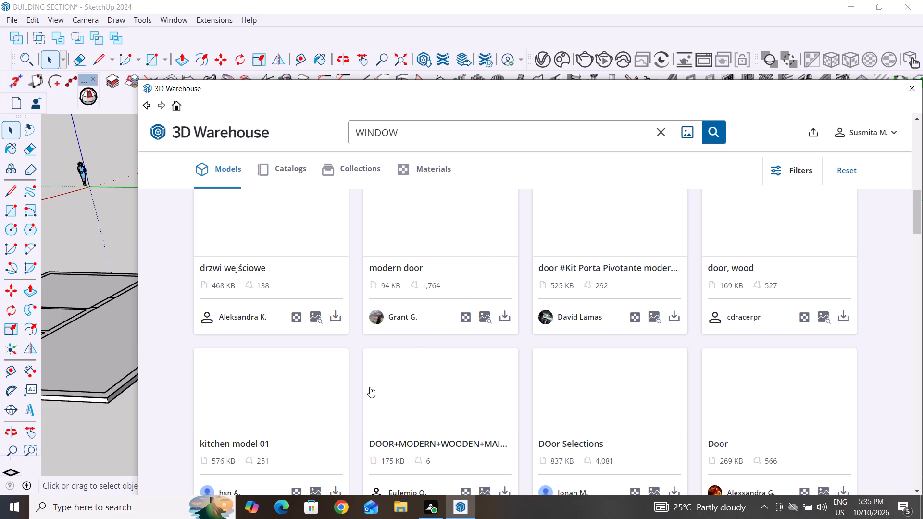
scroll(370, 387, "down", 7)
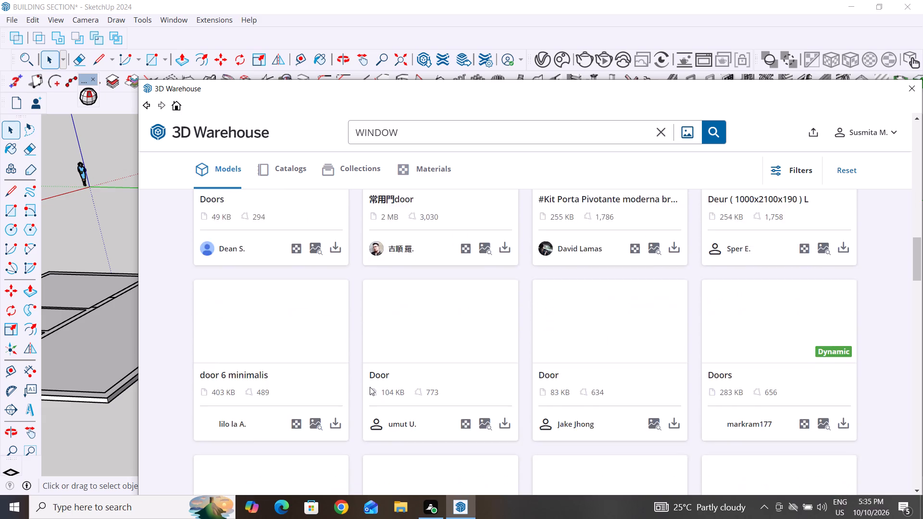
scroll(370, 387, "down", 7)
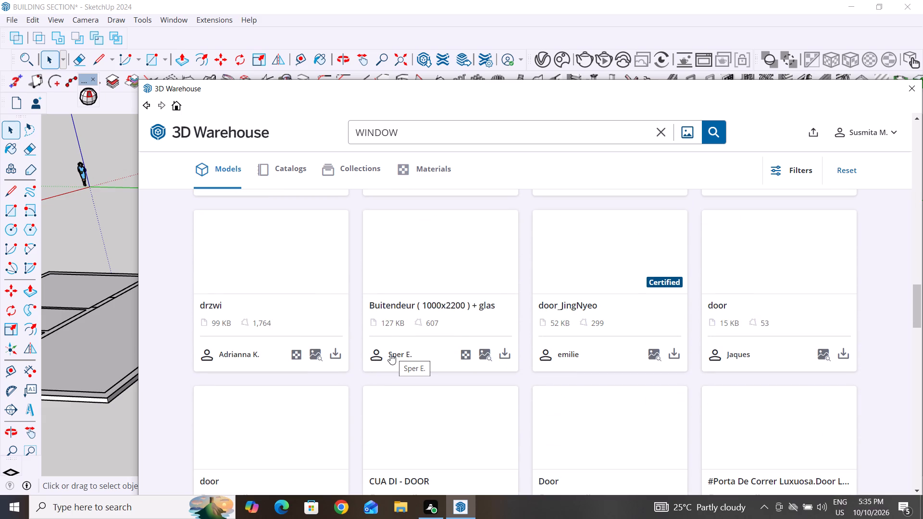
scroll(390, 354, "up", 3)
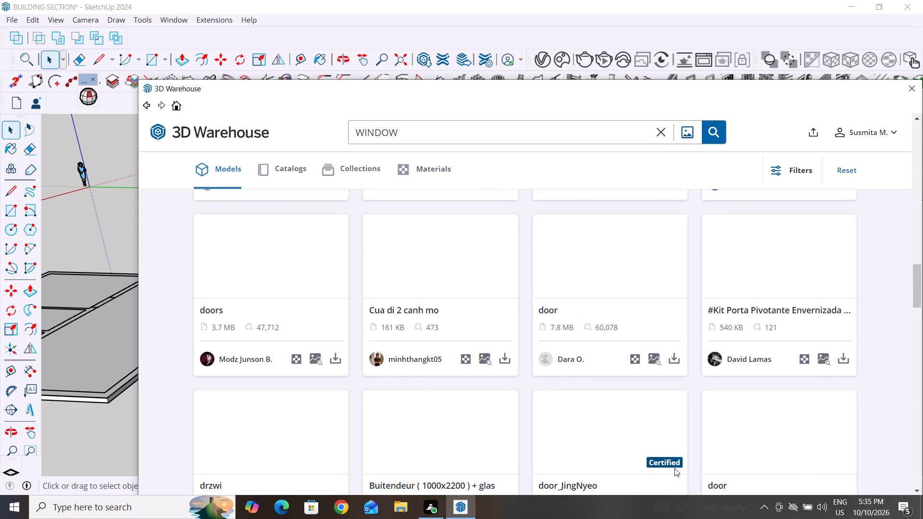
scroll(512, 411, "up", 4)
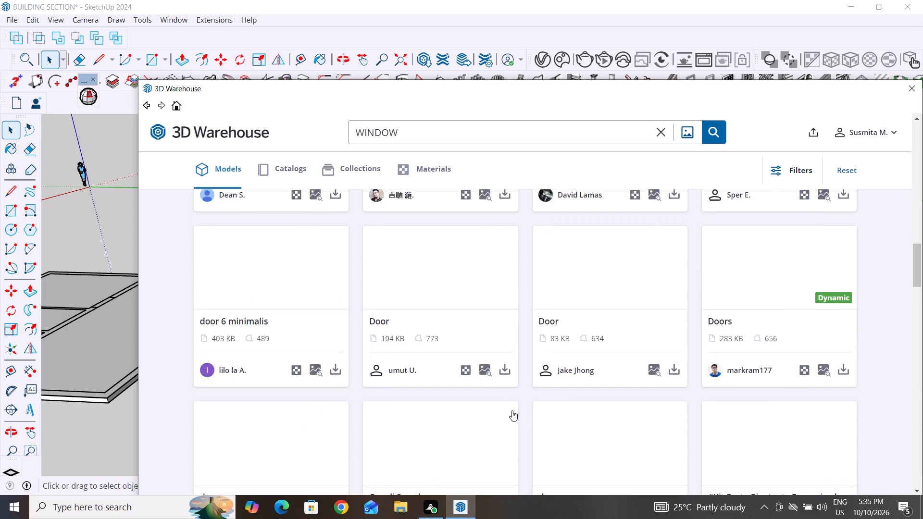
scroll(512, 410, "up", 8)
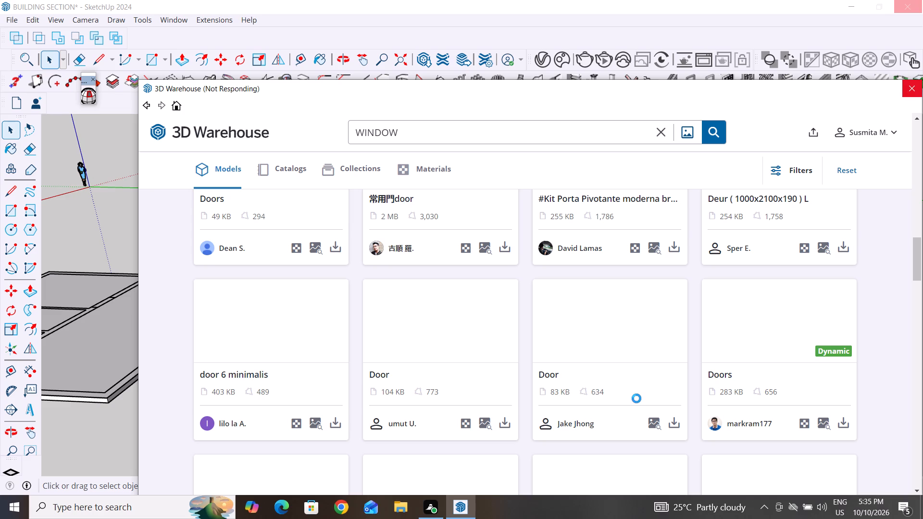
scroll(636, 398, "up", 7)
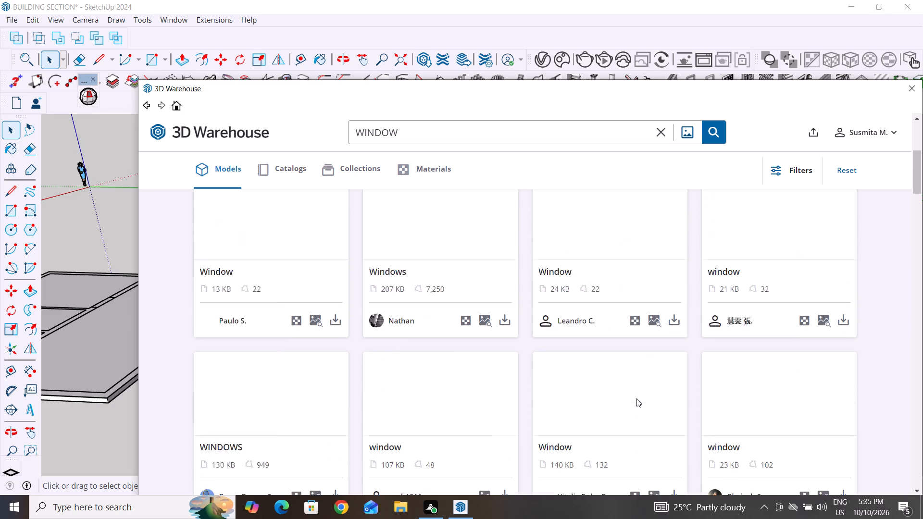
scroll(636, 398, "up", 5)
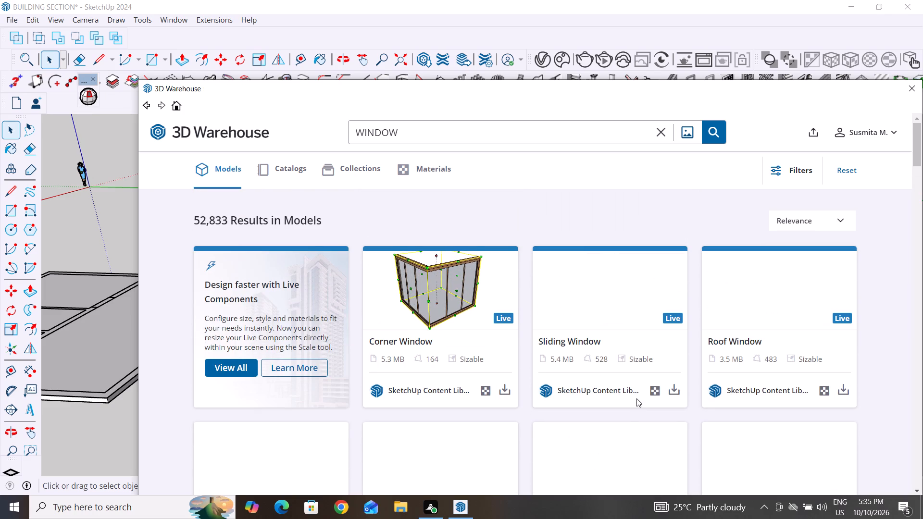
scroll(636, 398, "down", 2)
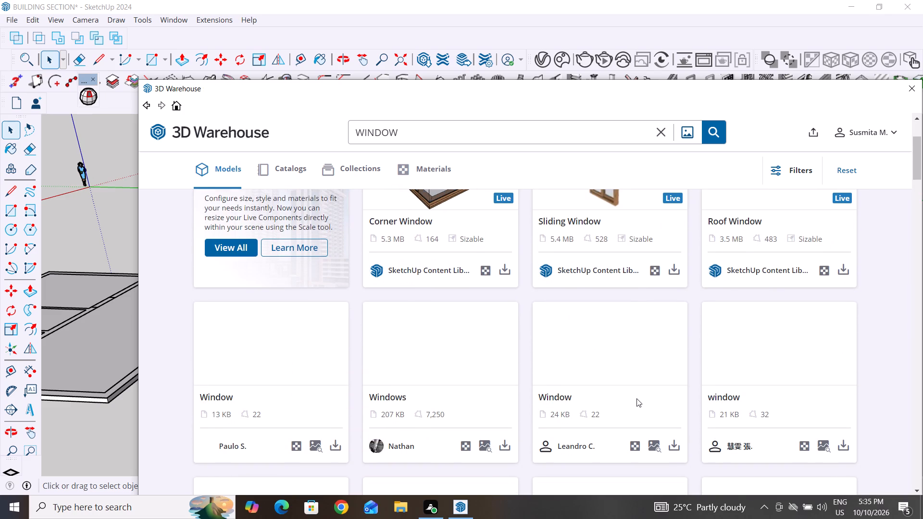
scroll(636, 398, "down", 2)
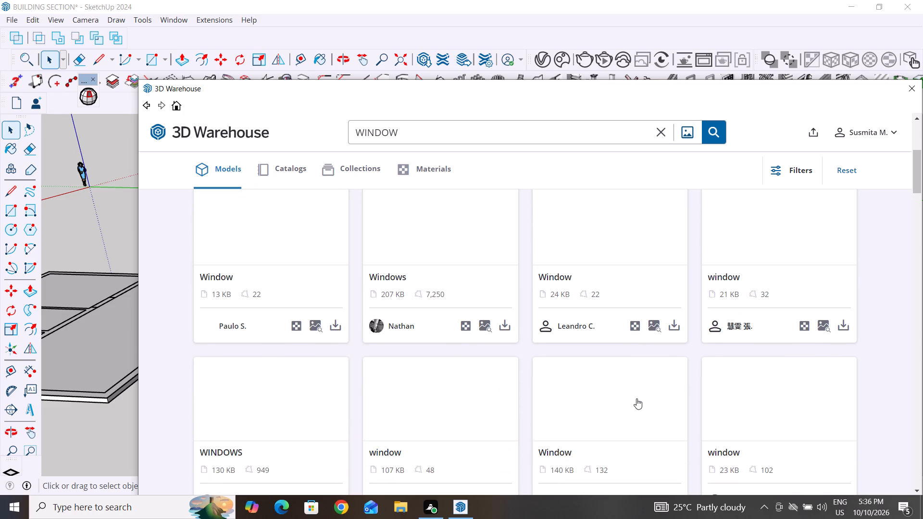
scroll(636, 398, "down", 5)
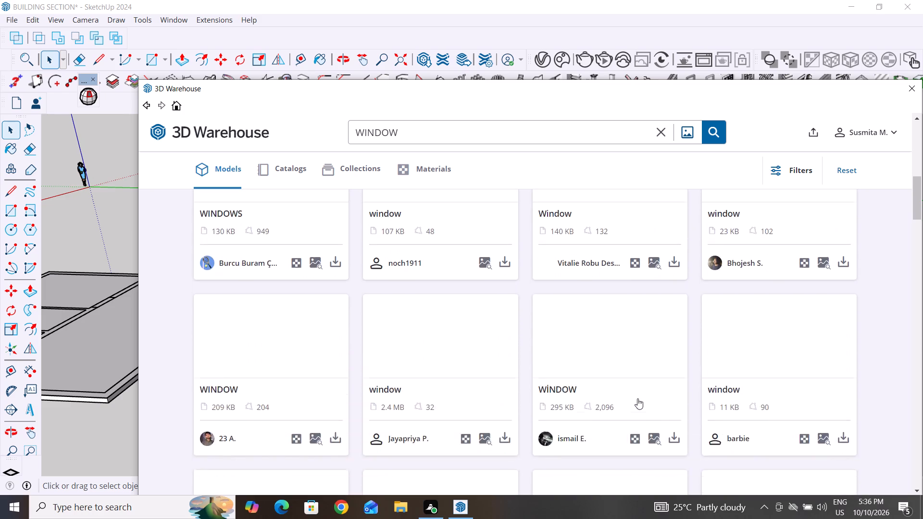
scroll(637, 398, "down", 3)
scroll(638, 399, "up", 12)
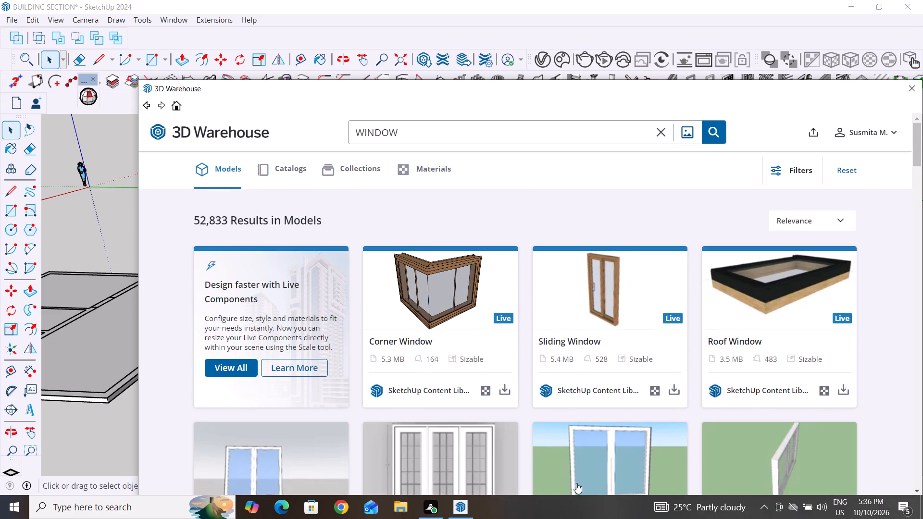
scroll(560, 444, "down", 3)
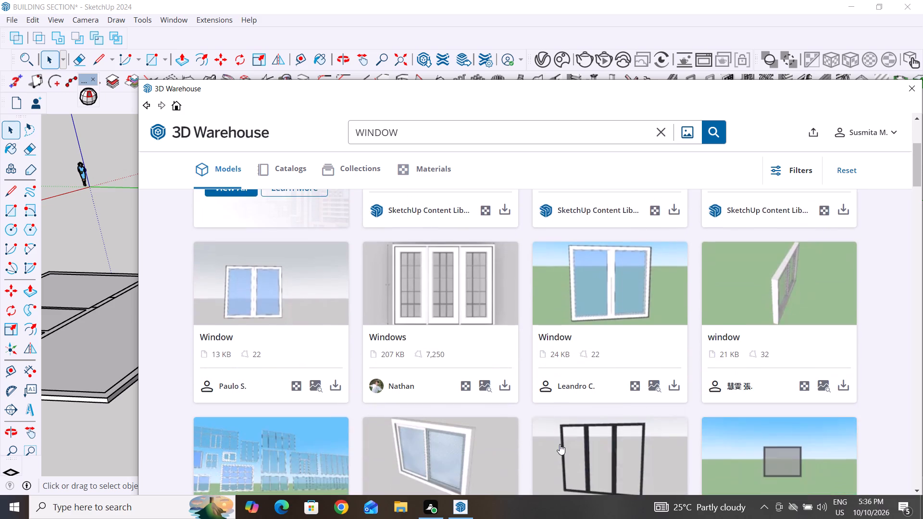
scroll(591, 377, "down", 6)
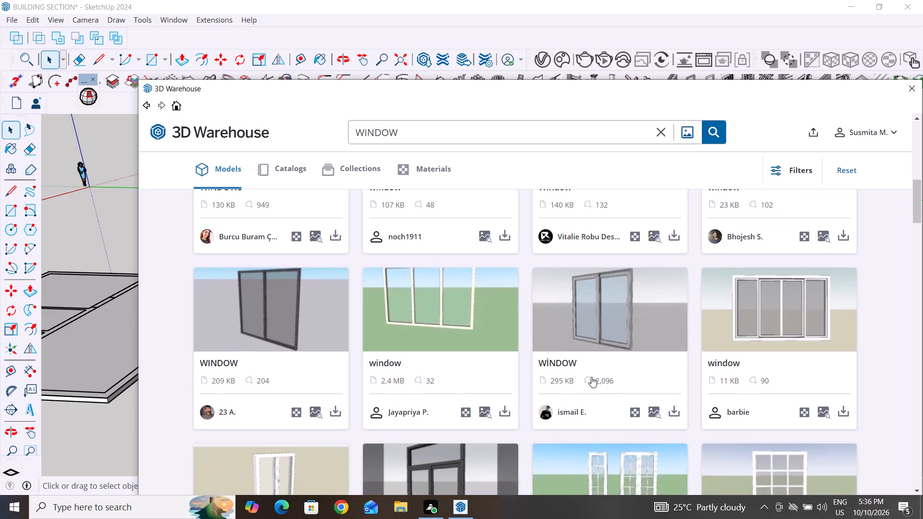
scroll(591, 377, "down", 4)
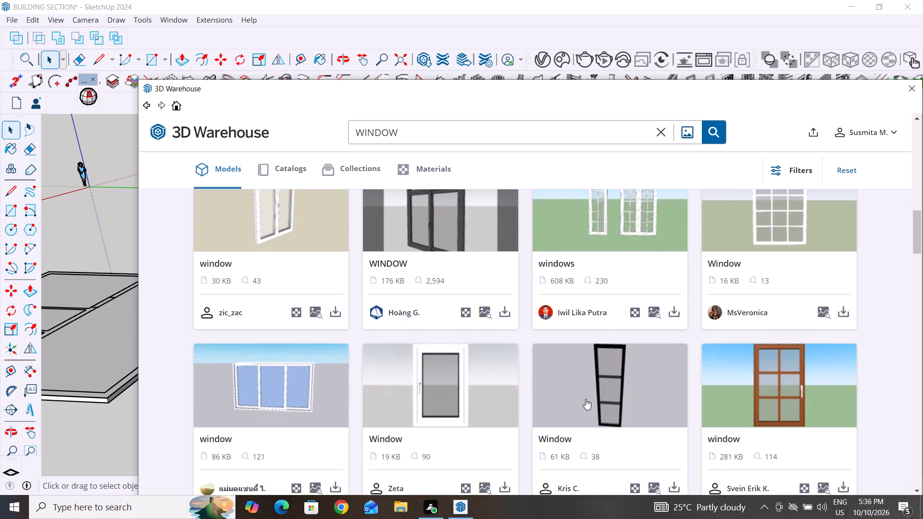
scroll(583, 397, "down", 2)
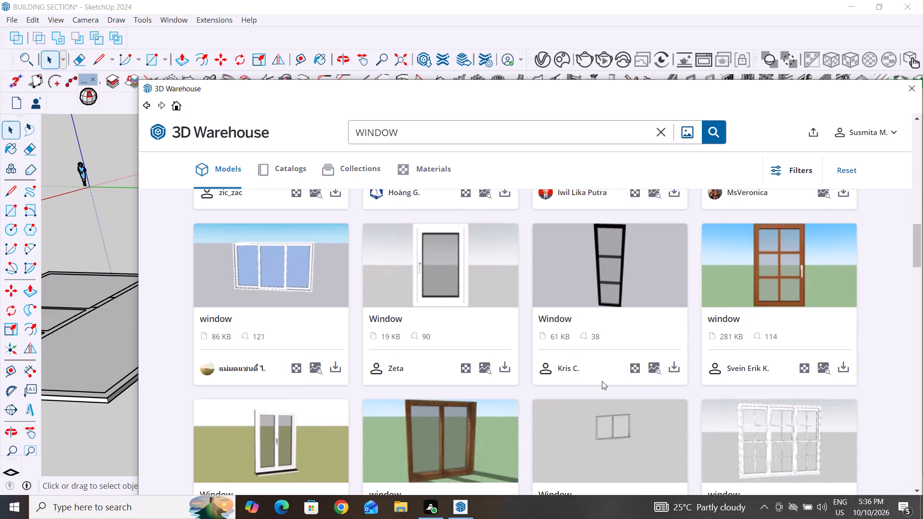
scroll(512, 384, "down", 1)
scroll(512, 384, "up", 2)
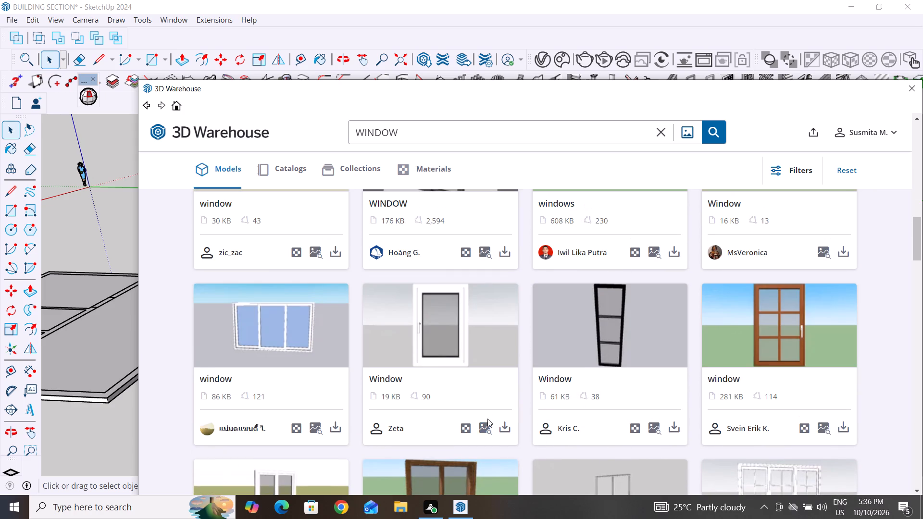
Download the 19 KB white-framed single-pane Window model directly into the house model.
left_click(508, 429)
left_click(499, 306)
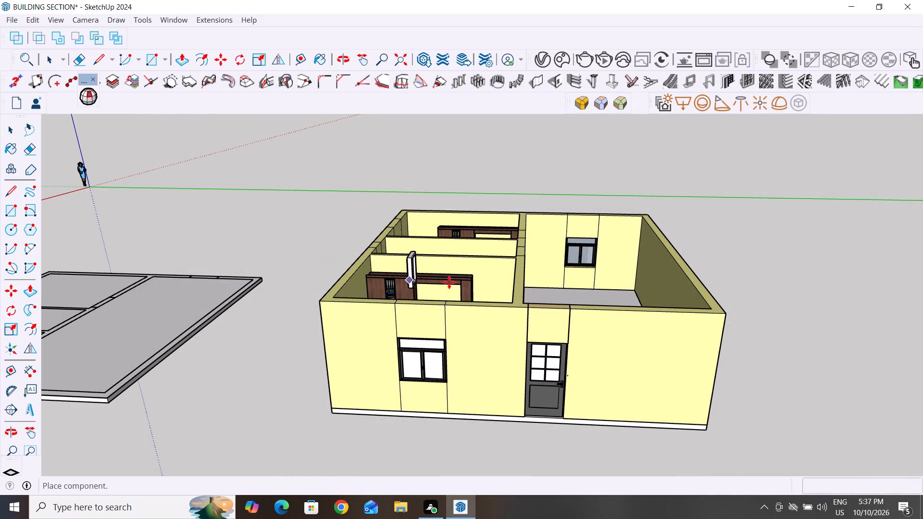
Place the downloaded white-framed window in the narrow empty opening, at the outer lower corner of the opening.
scroll(615, 266, "up", 2)
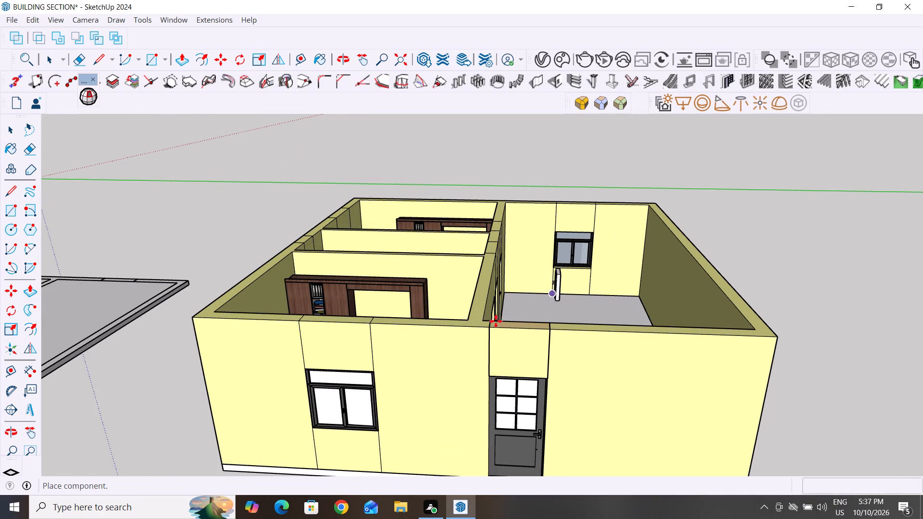
scroll(495, 332, "down", 2)
middle_click_drag(424, 398, 786, 432)
scroll(491, 395, "down", 1)
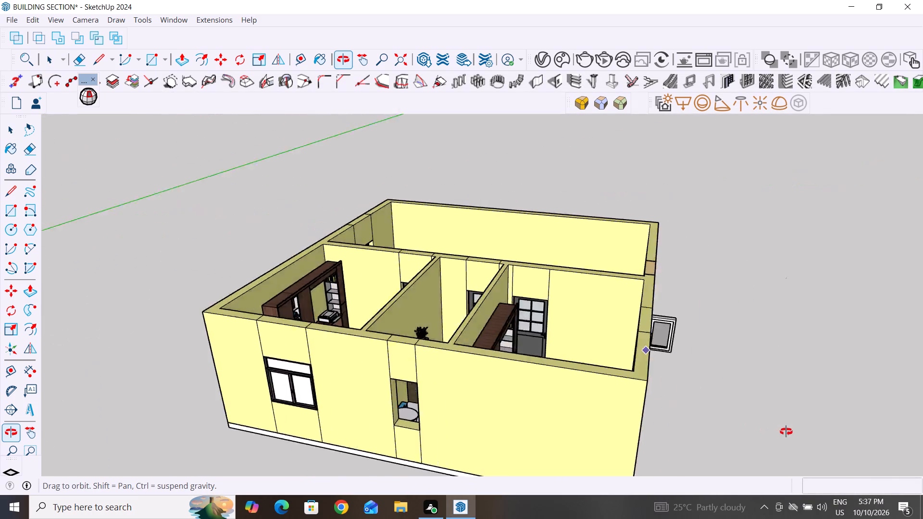
middle_click_drag(786, 432, 786, 434)
scroll(490, 433, "down", 9)
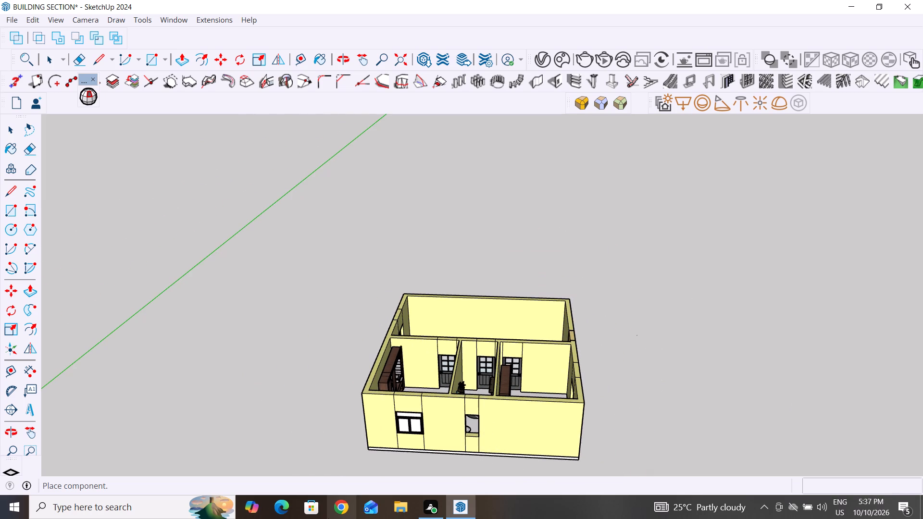
scroll(448, 424, "down", 2)
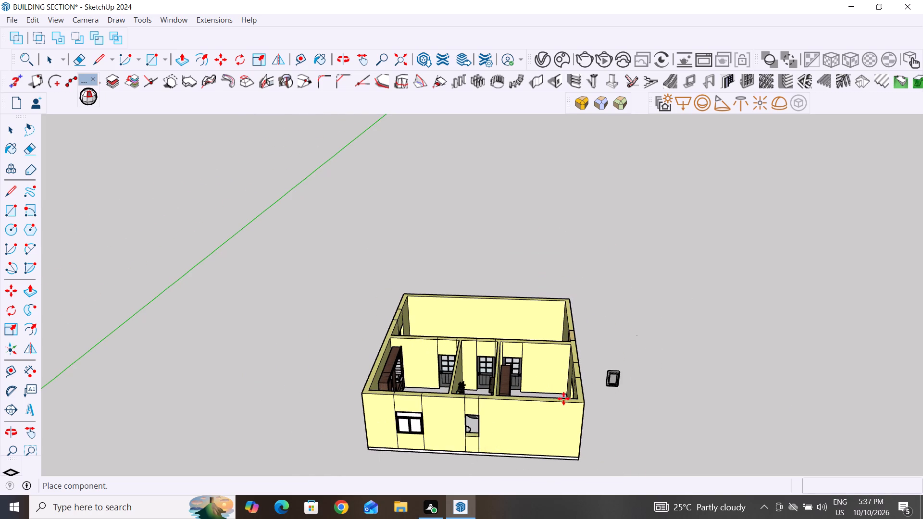
scroll(561, 399, "down", 4)
middle_click_drag(513, 427, 534, 359)
scroll(523, 374, "up", 6)
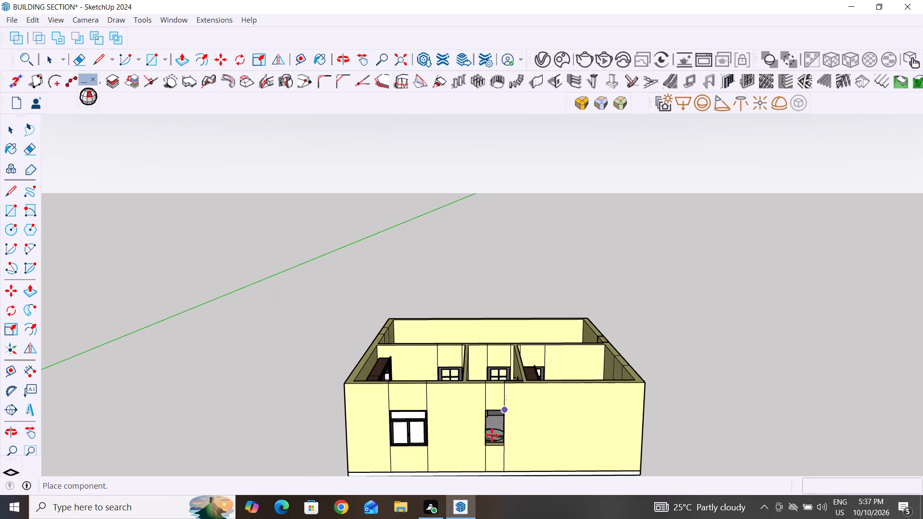
scroll(488, 448, "up", 12)
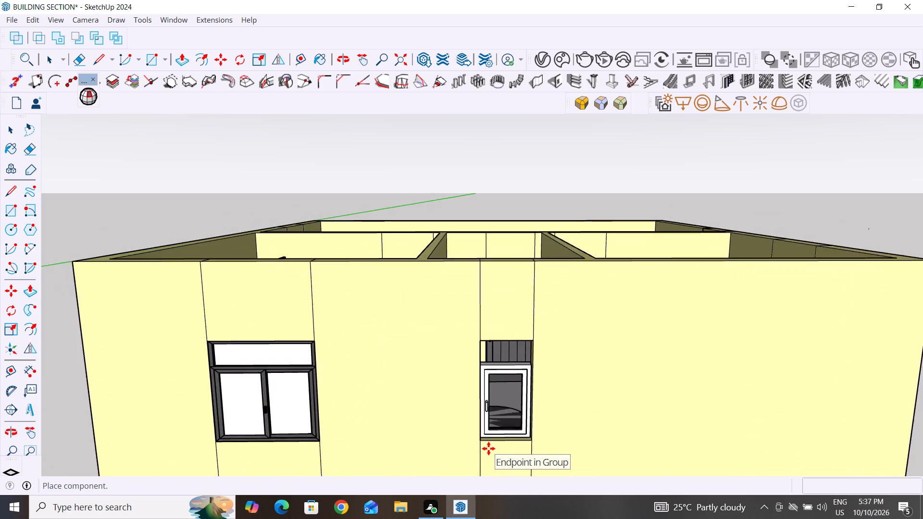
scroll(488, 448, "up", 3)
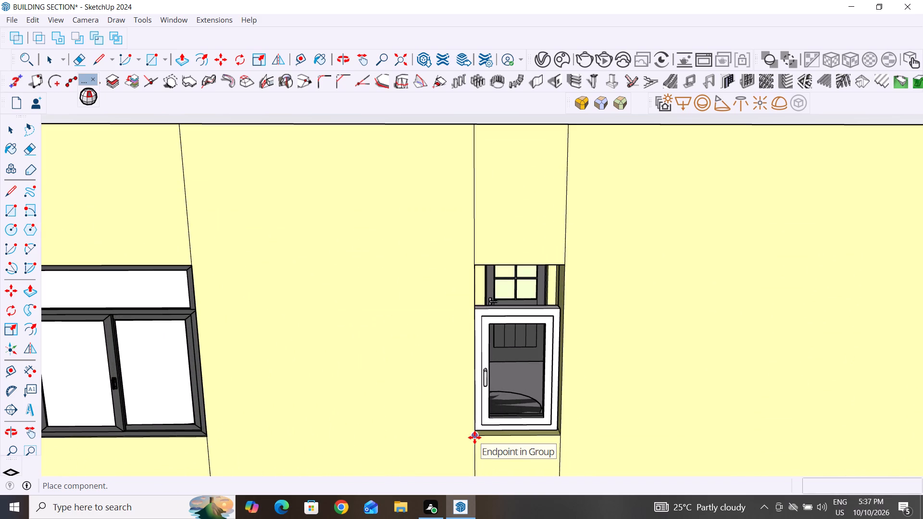
left_click(474, 437)
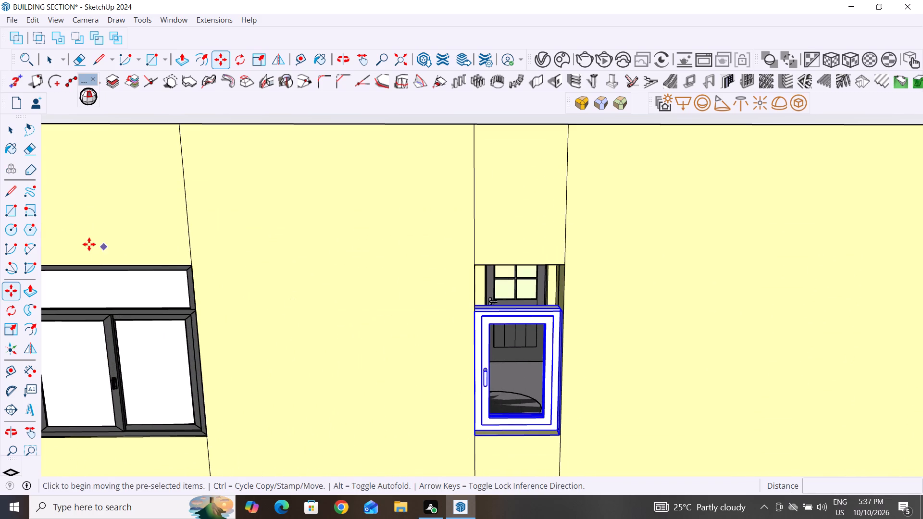
Scale the white-framed window's height by about 1.35 so it reaches the top of the narrow opening.
key("s")
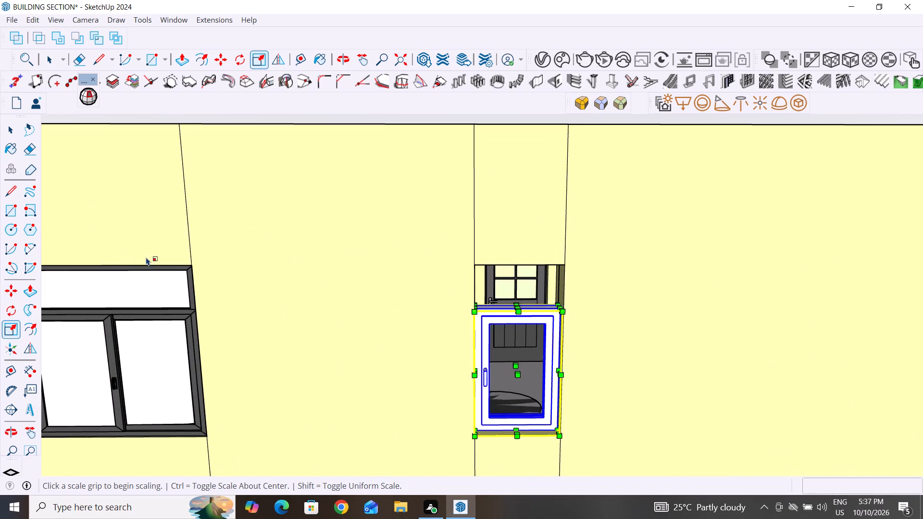
scroll(545, 288, "up", 4)
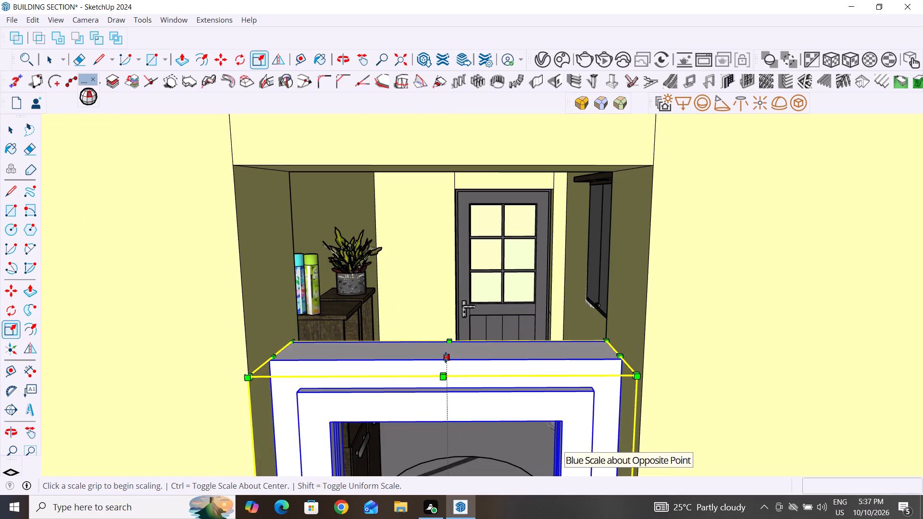
left_click(446, 357)
scroll(452, 319, "down", 4)
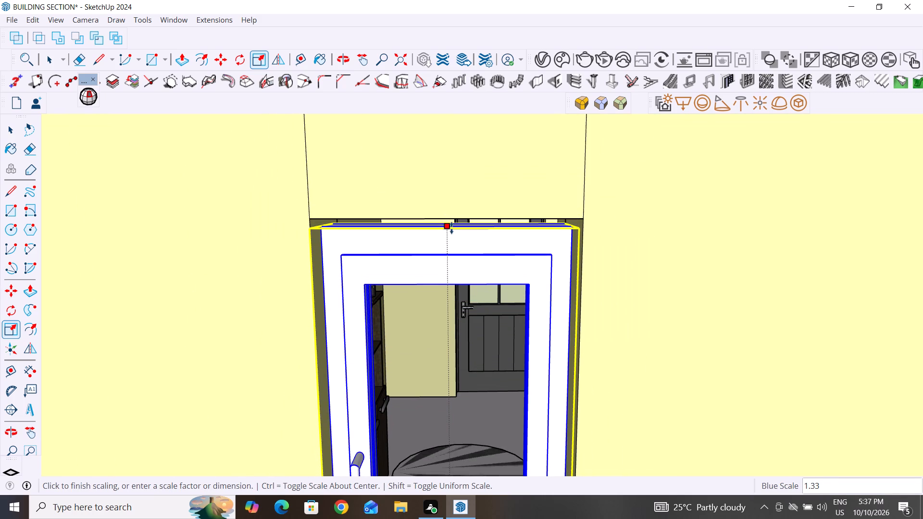
left_click(451, 220)
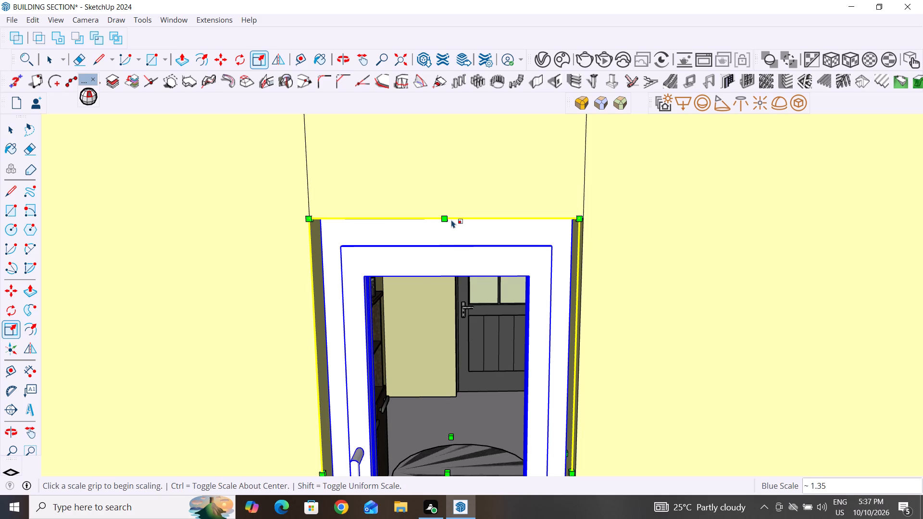
Scale the white-framed window's width by about 1.02 to fit the sides of the narrow opening, and deselect it.
scroll(427, 274, "down", 6)
middle_click_drag(441, 354, 480, 366)
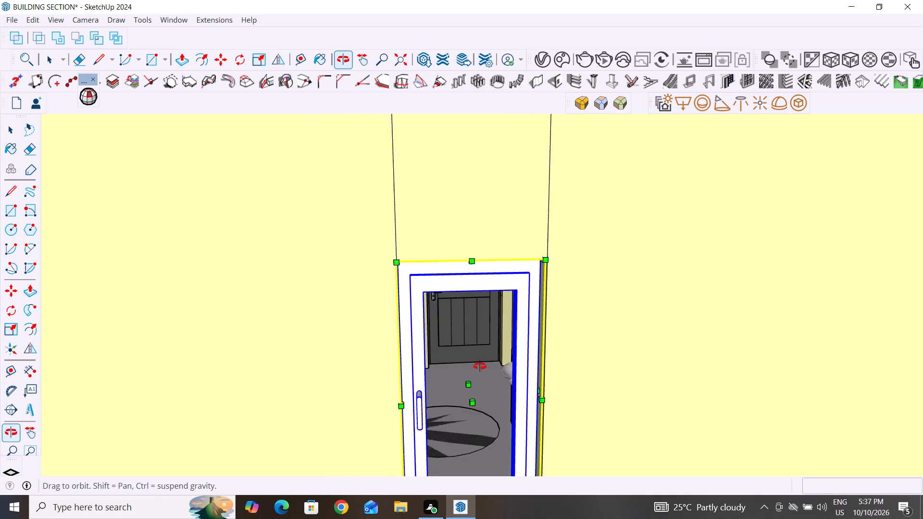
middle_click_drag(480, 366, 483, 364)
scroll(507, 254, "down", 5)
scroll(502, 378, "up", 6)
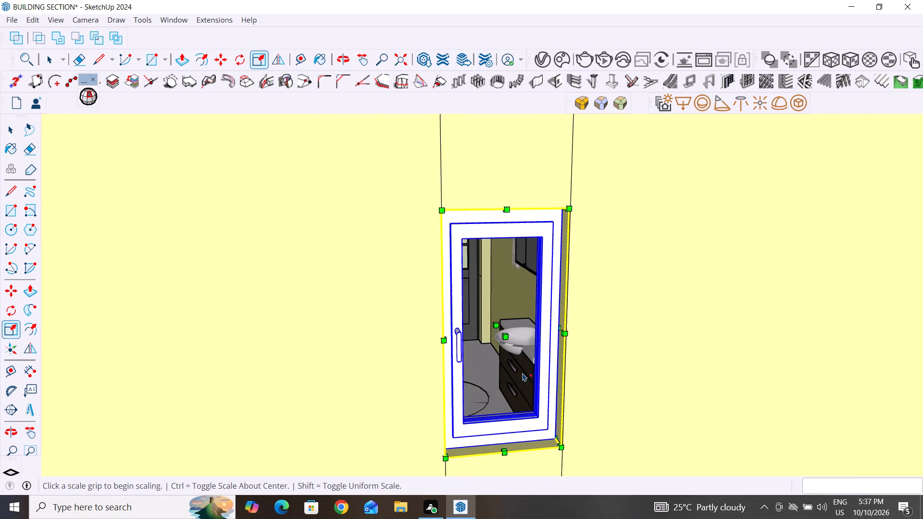
scroll(583, 338, "up", 5)
left_click(582, 303)
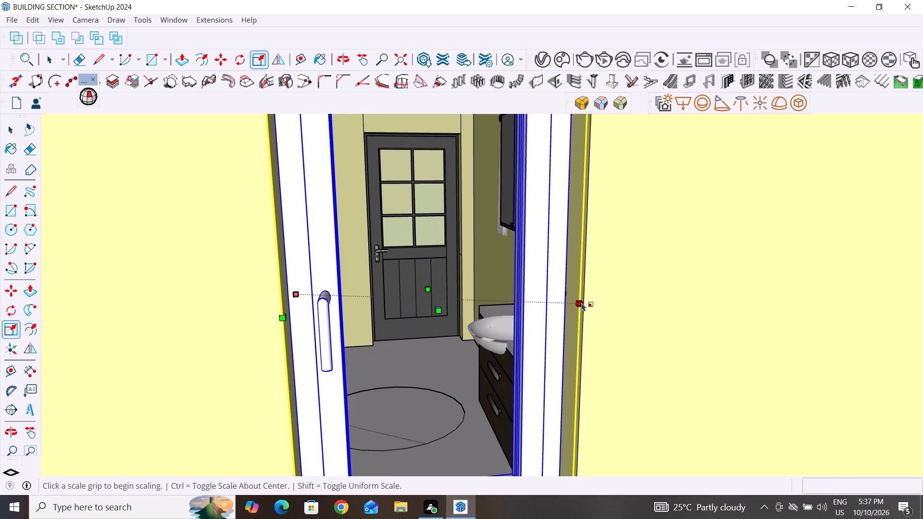
left_click(584, 303)
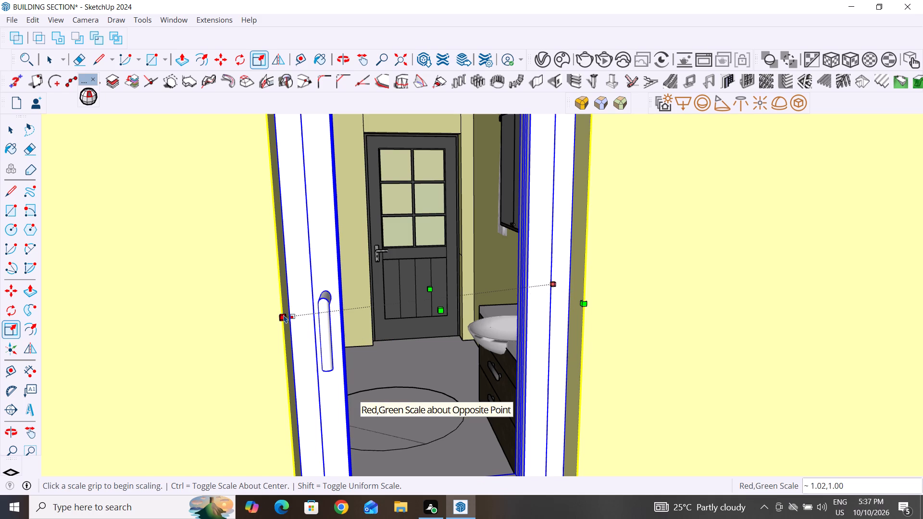
left_click(284, 316)
left_click(282, 316)
scroll(415, 346, "down", 3)
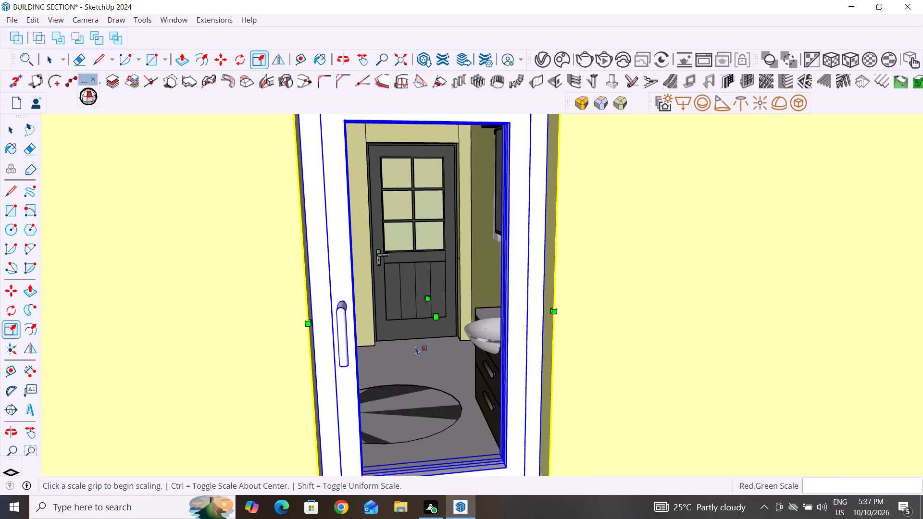
scroll(415, 346, "down", 5)
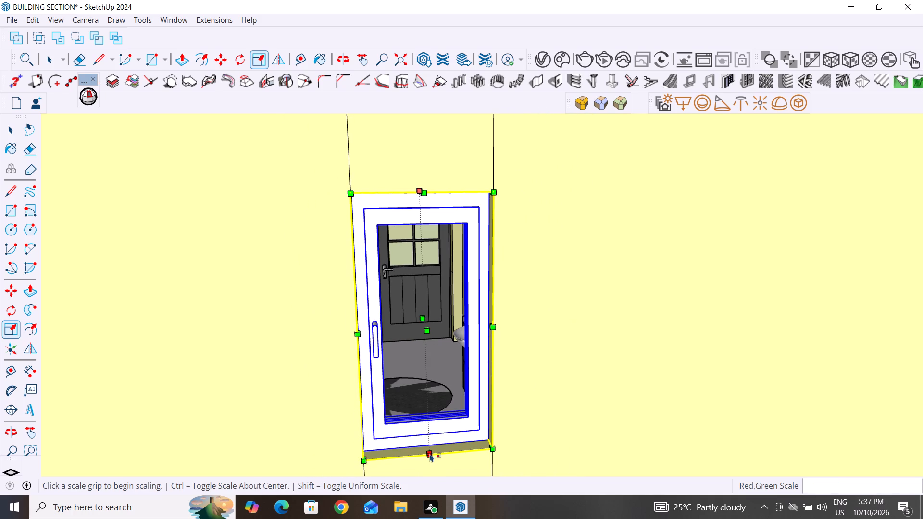
left_click(430, 454)
left_click(430, 455)
scroll(629, 327, "down", 6)
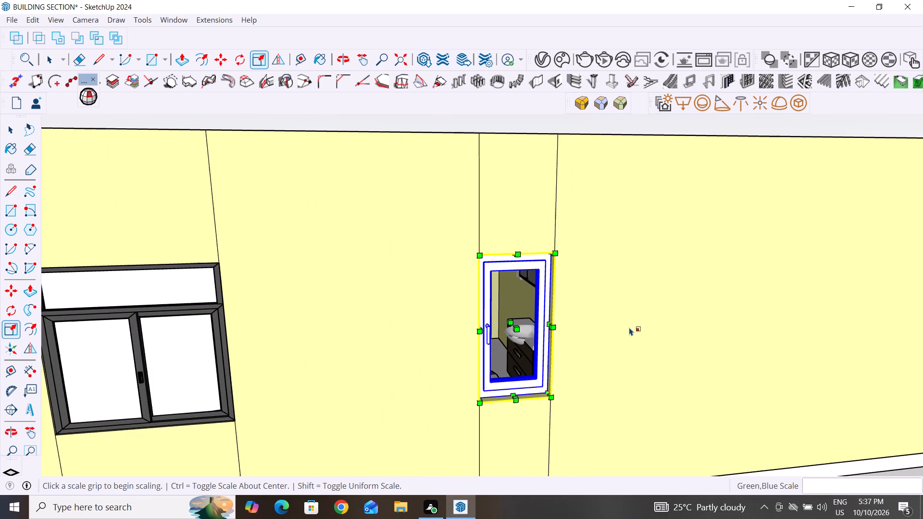
scroll(629, 327, "down", 10)
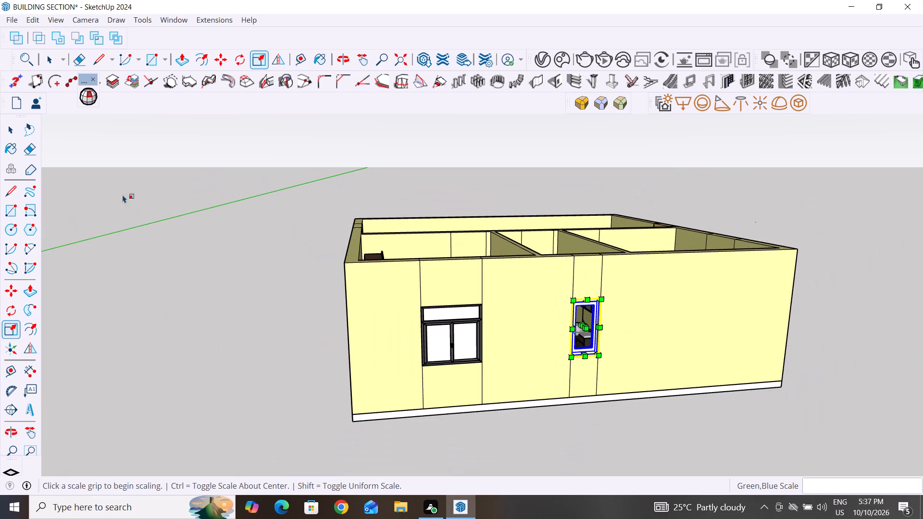
left_click(9, 136)
left_click(97, 255)
Show the materials and try painting the narrow window with Translucent Glass Blue from the Glass and Mirrors collection.
left_click(466, 346)
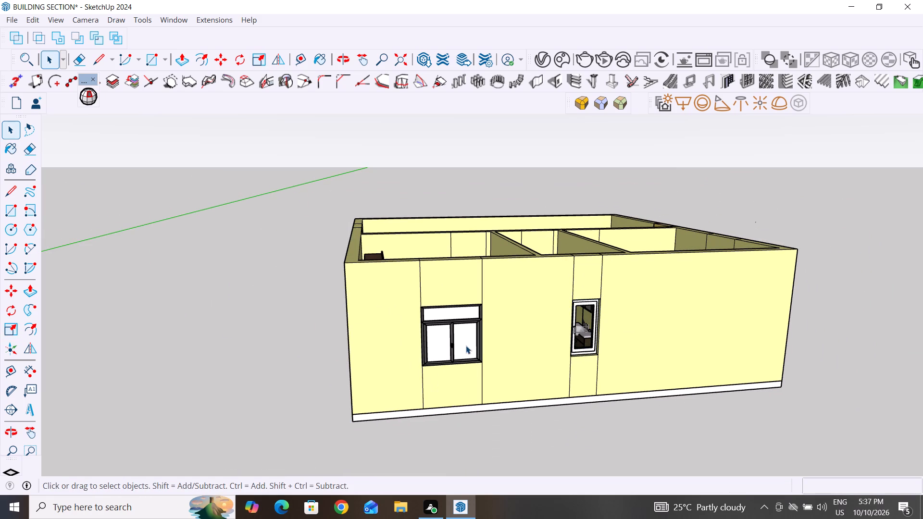
left_click(178, 18)
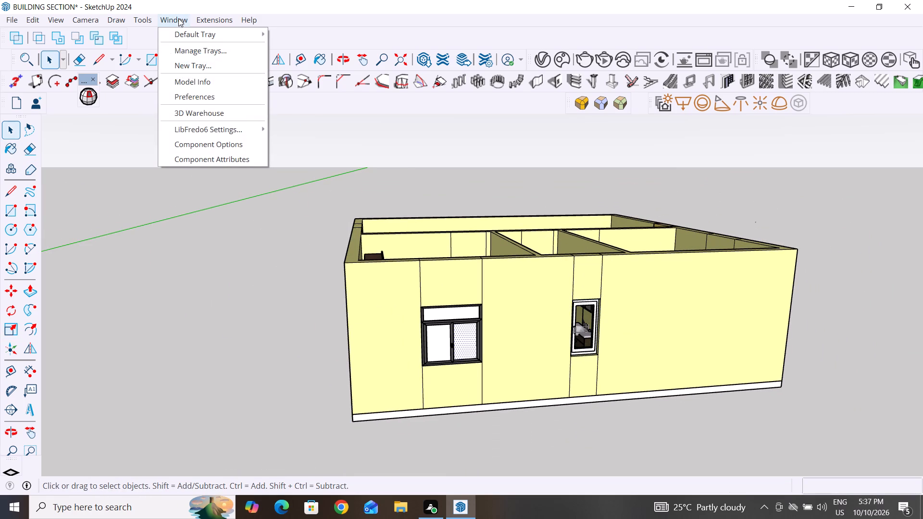
left_click(198, 31)
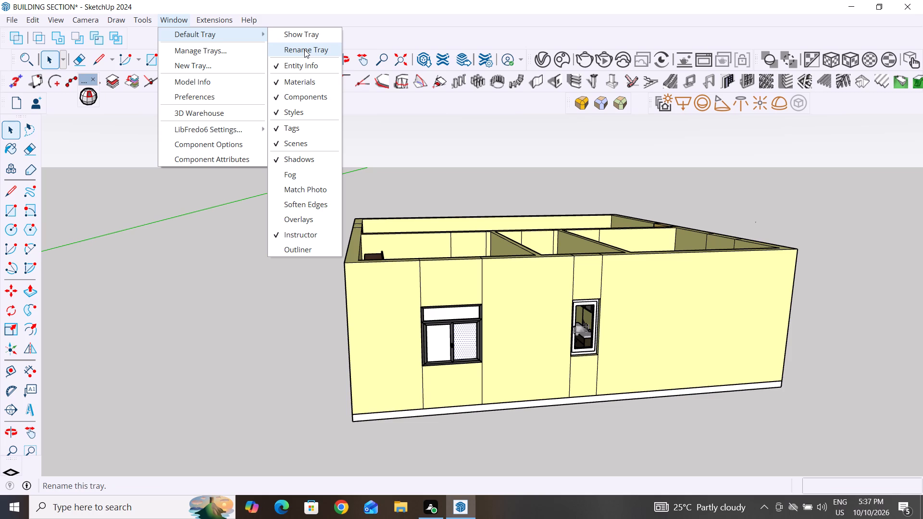
left_click(315, 36)
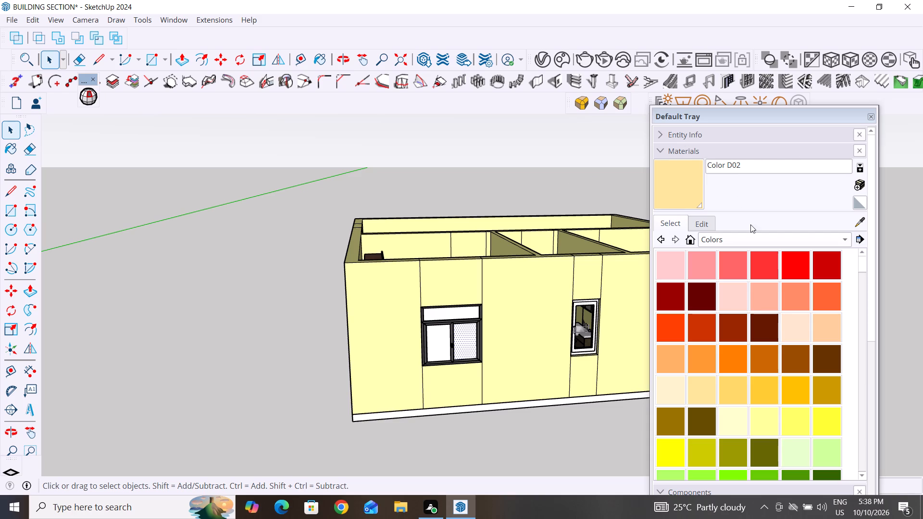
scroll(757, 243, "up", 3)
left_click(726, 242)
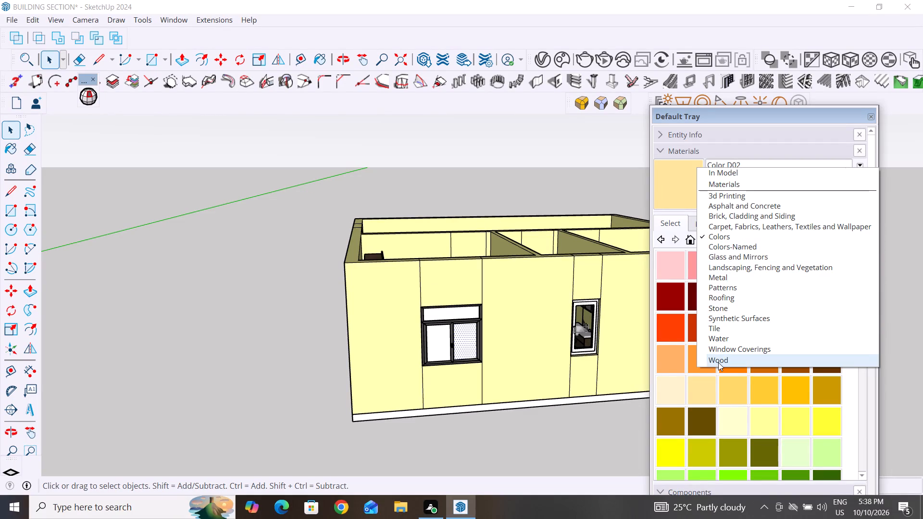
left_click(756, 256)
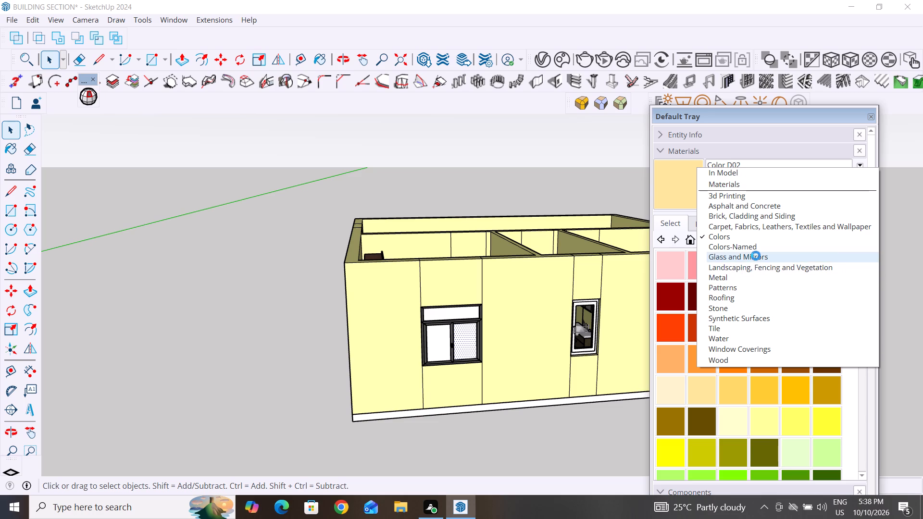
left_click(762, 271)
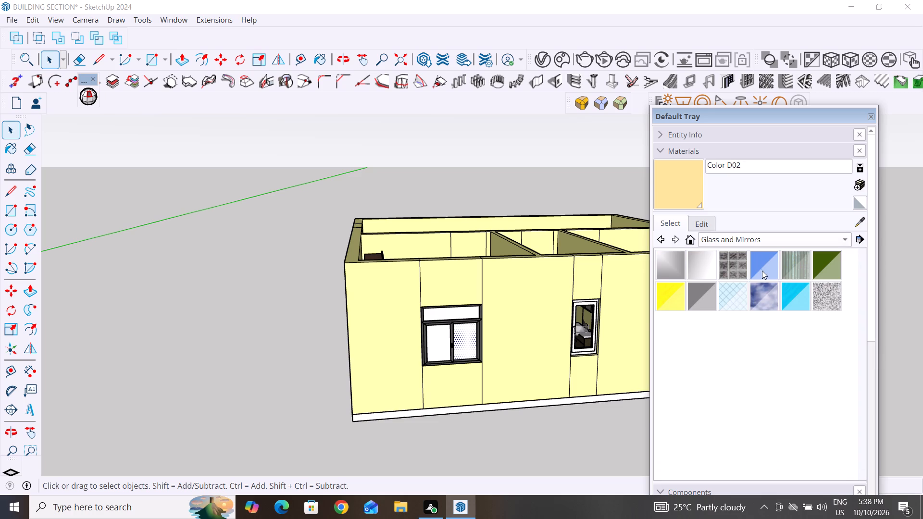
scroll(599, 349, "up", 11)
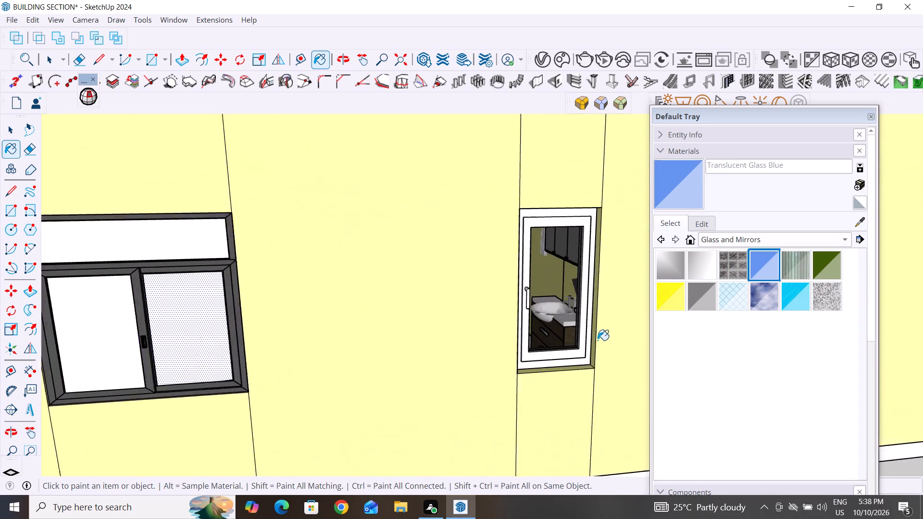
left_click(555, 293)
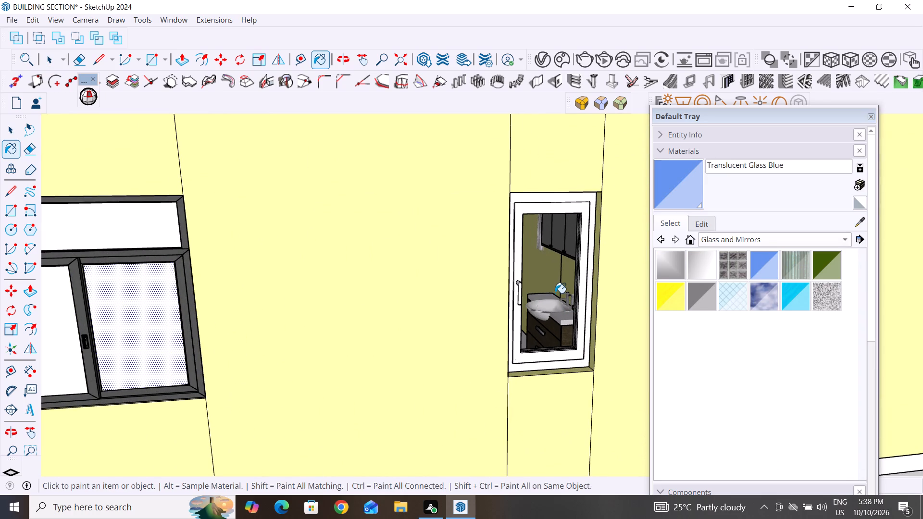
Examine the narrow window up close and select it to check its glass pane.
left_click(12, 125)
scroll(226, 275, "down", 3)
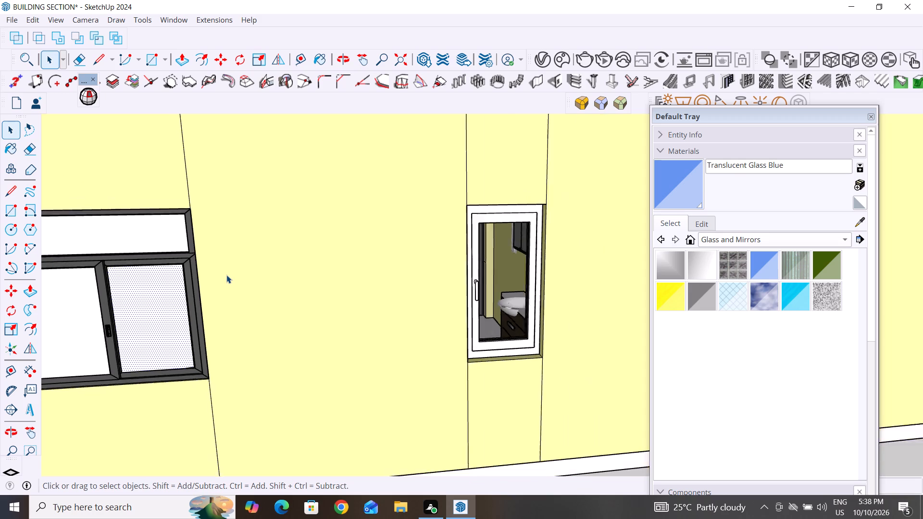
scroll(226, 275, "down", 2)
middle_click_drag(483, 332, 455, 321)
scroll(412, 250, "up", 8)
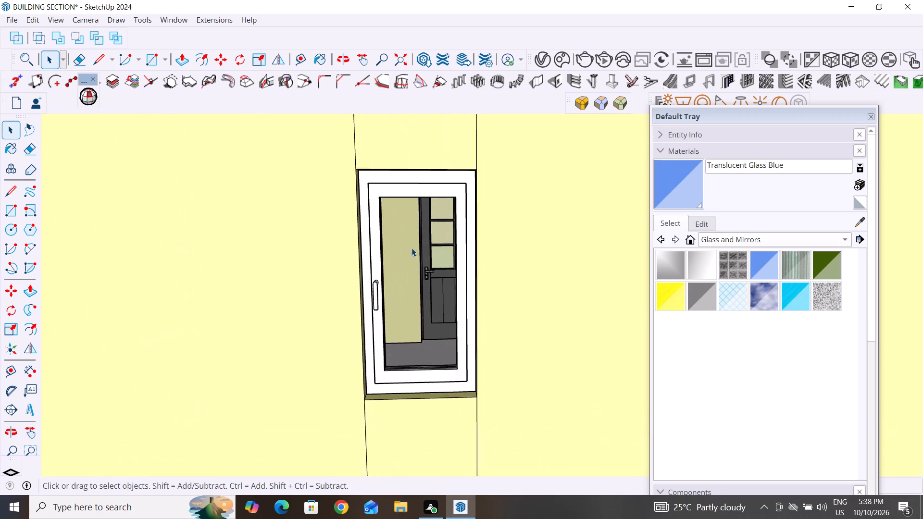
scroll(412, 248, "up", 2)
left_click(422, 222)
scroll(555, 280, "down", 6)
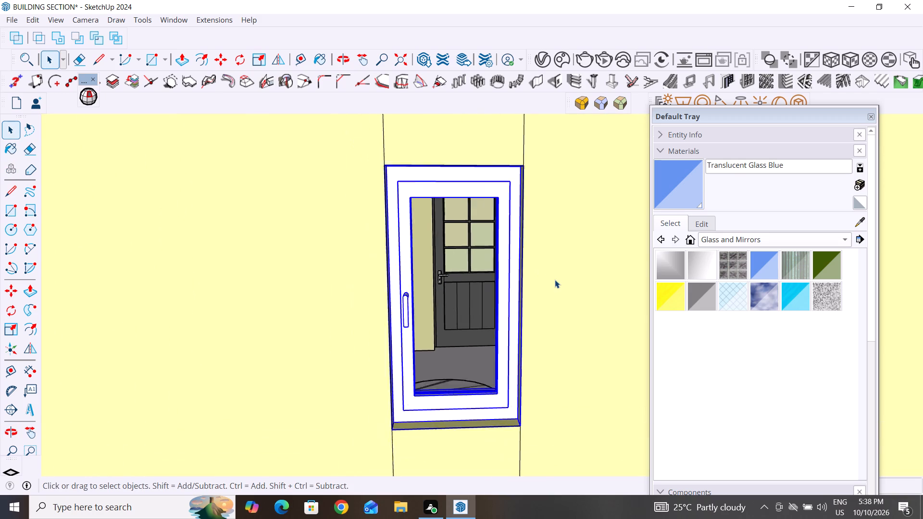
scroll(555, 280, "down", 7)
Paint both sliding panes and the upper pane of the neighbouring dark-framed window with Translucent Glass Blue.
left_click(248, 297)
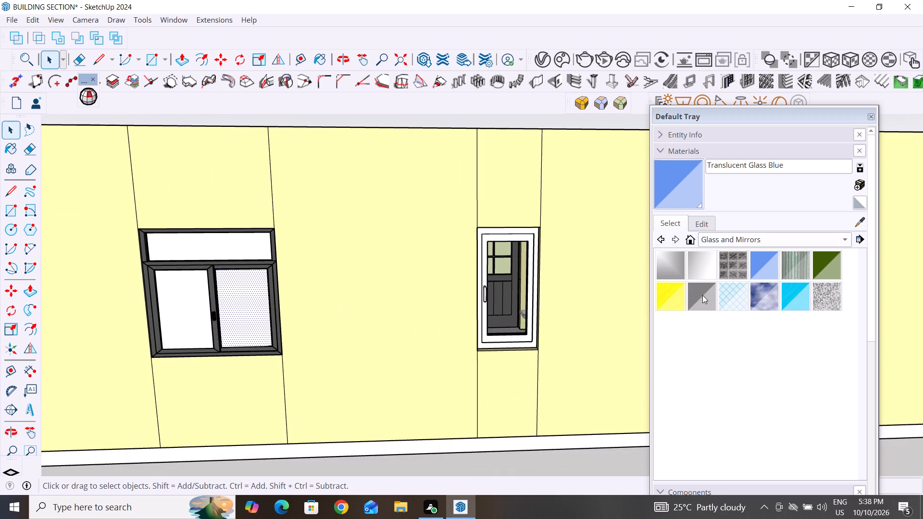
left_click(767, 265)
left_click(246, 304)
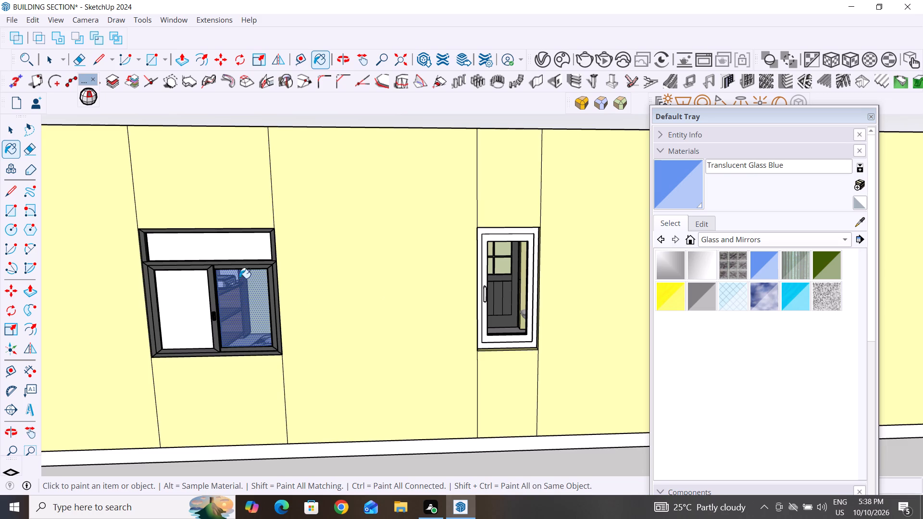
left_click(243, 245)
left_click(171, 317)
scroll(463, 346, "down", 2)
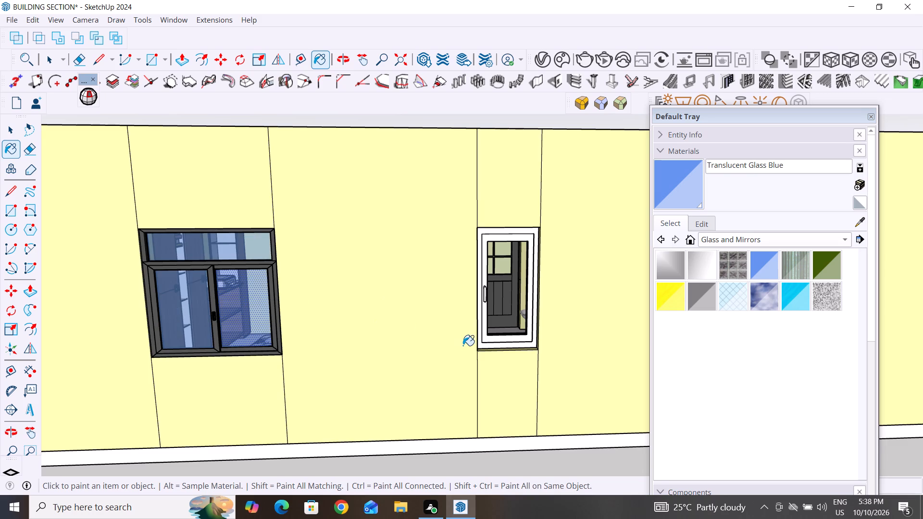
Paint both sliding panes and the upper pane of the dark-framed window around the corner with Translucent Glass Blue.
scroll(463, 346, "down", 4)
middle_click_drag(337, 357, 534, 347)
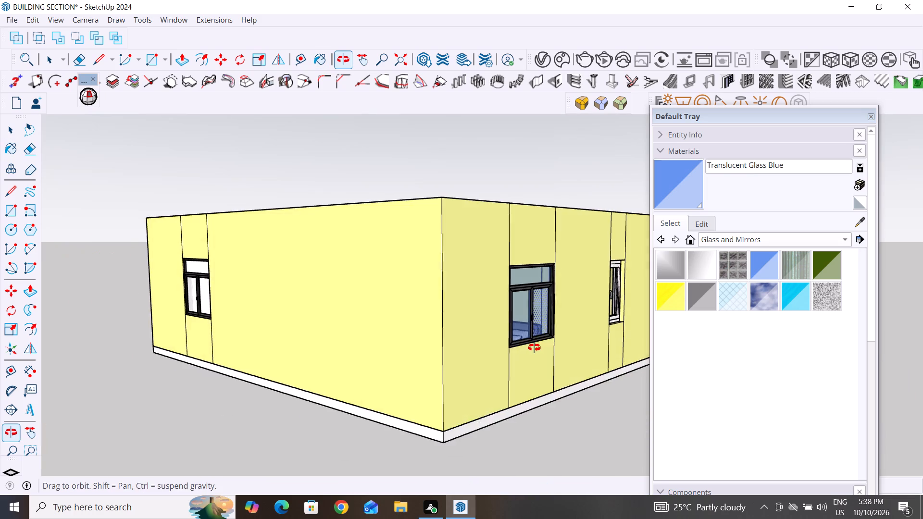
middle_click_drag(534, 347, 580, 354)
middle_click_drag(350, 332, 472, 328)
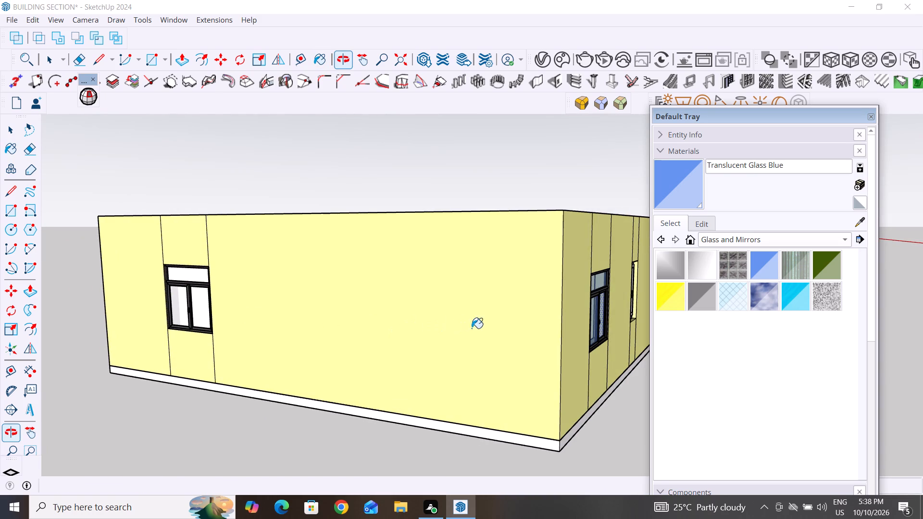
middle_click_drag(472, 328, 517, 319)
scroll(315, 317, "up", 5)
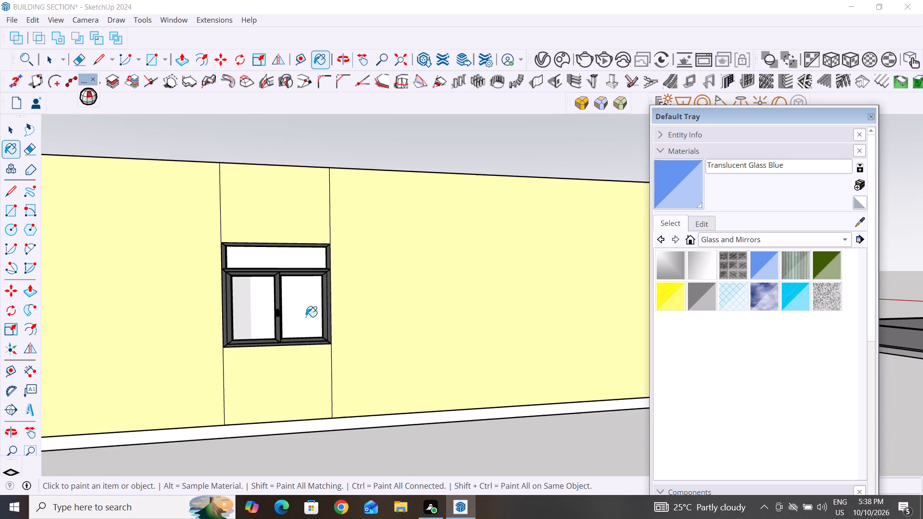
scroll(290, 306, "up", 5)
left_click(303, 290)
left_click(209, 299)
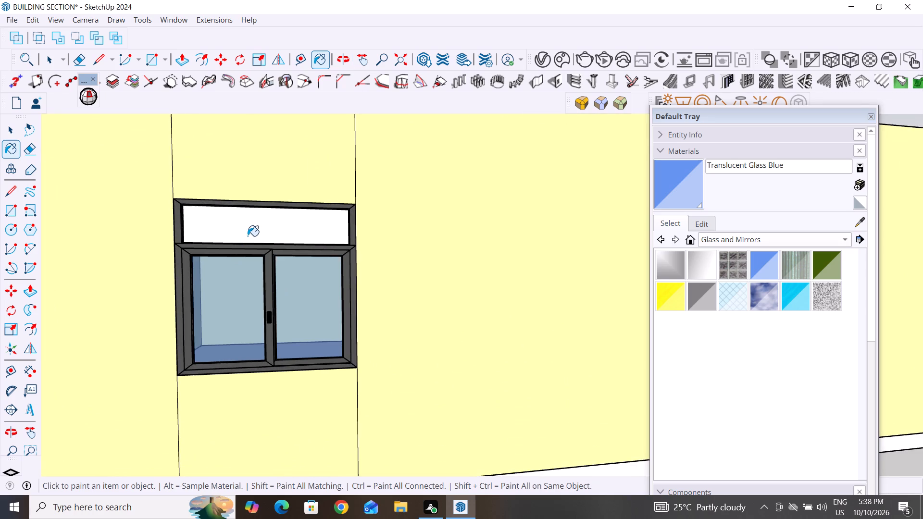
left_click(257, 224)
Paint all six glass panes of the exterior door with Translucent Glass Blue.
scroll(504, 296, "down", 12)
middle_click_drag(314, 351, 397, 362)
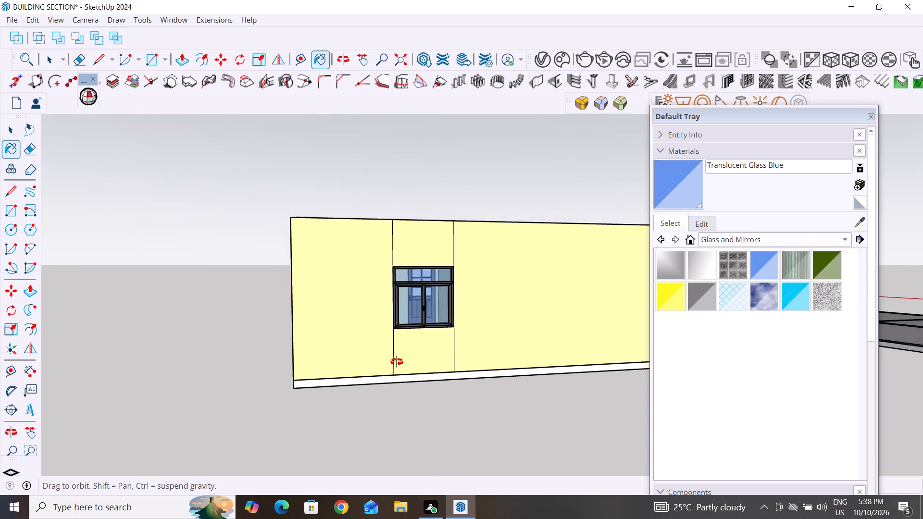
middle_click_drag(397, 362, 610, 376)
middle_click_drag(436, 332, 626, 335)
middle_click_drag(386, 324, 519, 324)
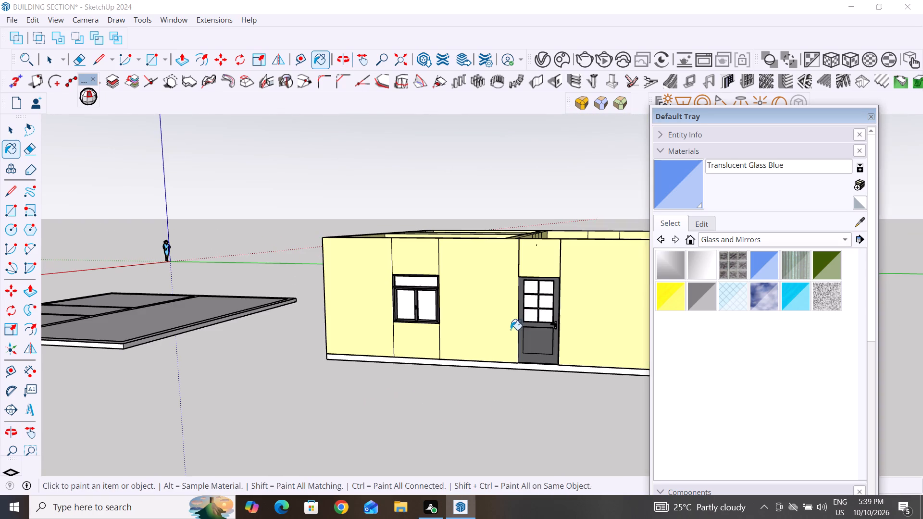
scroll(532, 326, "up", 5)
left_click(557, 317)
left_click(552, 290)
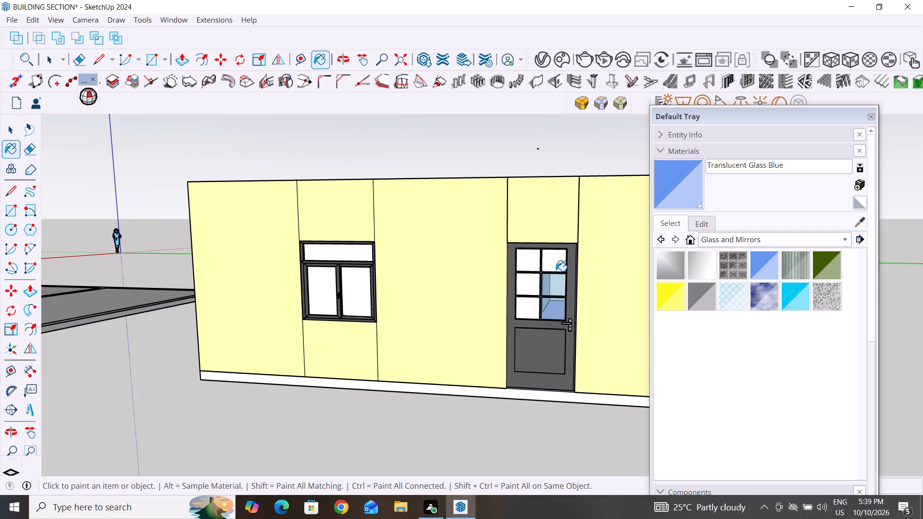
left_click(556, 270)
left_click(524, 272)
left_click(526, 289)
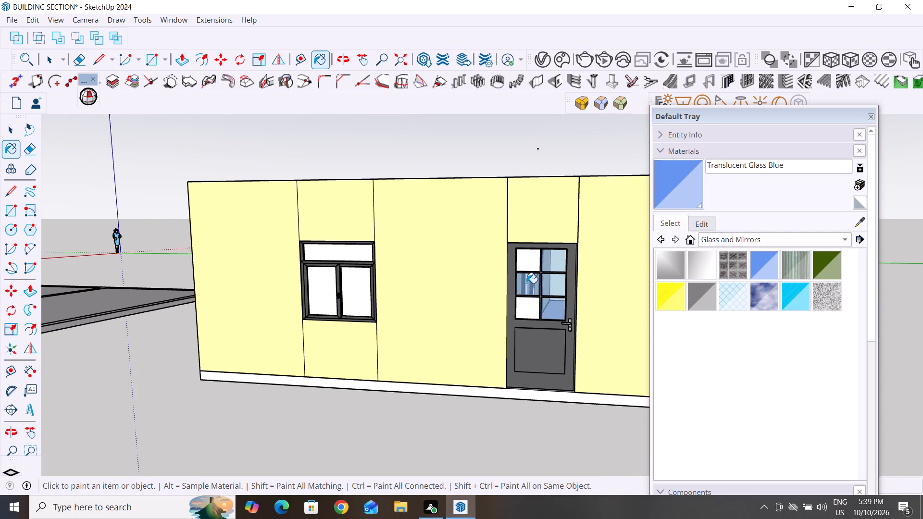
scroll(526, 283, "up", 4)
left_click(529, 250)
left_click(530, 325)
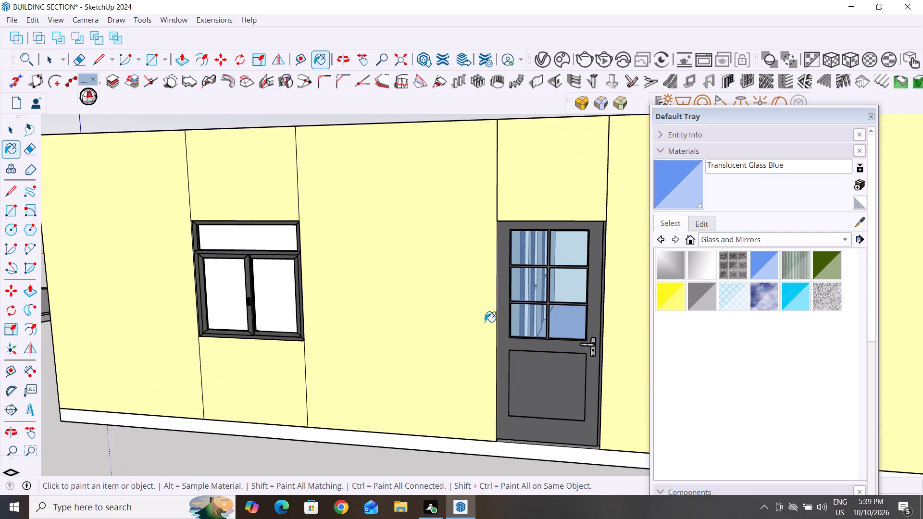
Paint both sliding panes and the upper pane of the window beside the exterior door with Translucent Glass Blue.
left_click(282, 288)
left_click(200, 298)
left_click(216, 293)
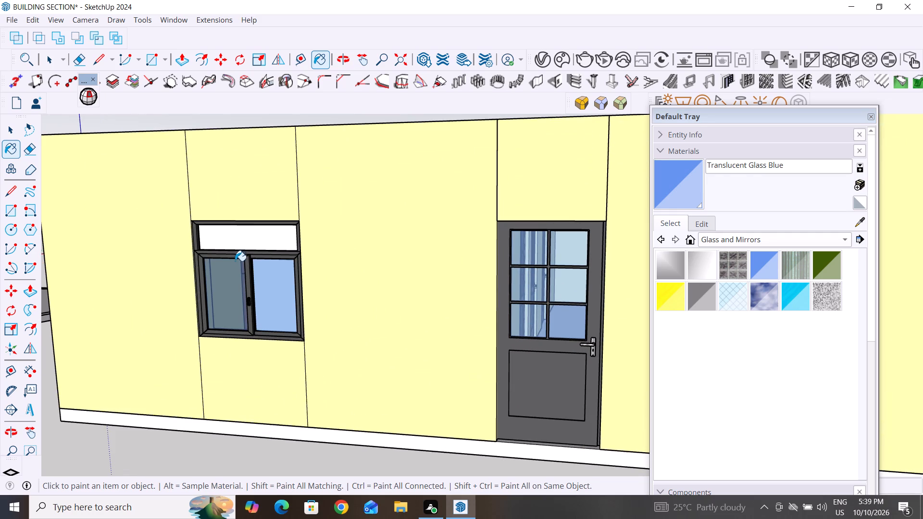
left_click(243, 247)
Examine the house's exterior walls for unglazed windows and leave the Paint Bucket tool.
scroll(385, 334, "down", 12)
middle_click_drag(310, 357, 413, 371)
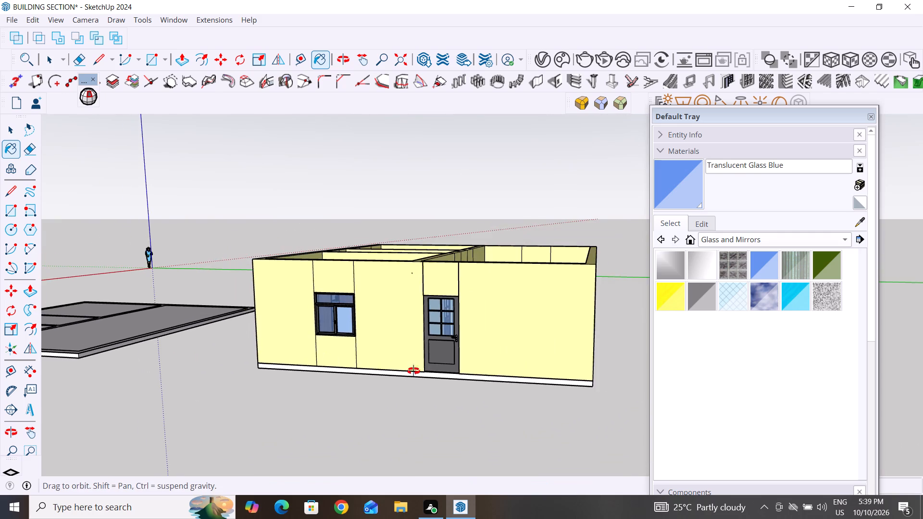
middle_click_drag(413, 371, 576, 370)
middle_click_drag(346, 363, 512, 362)
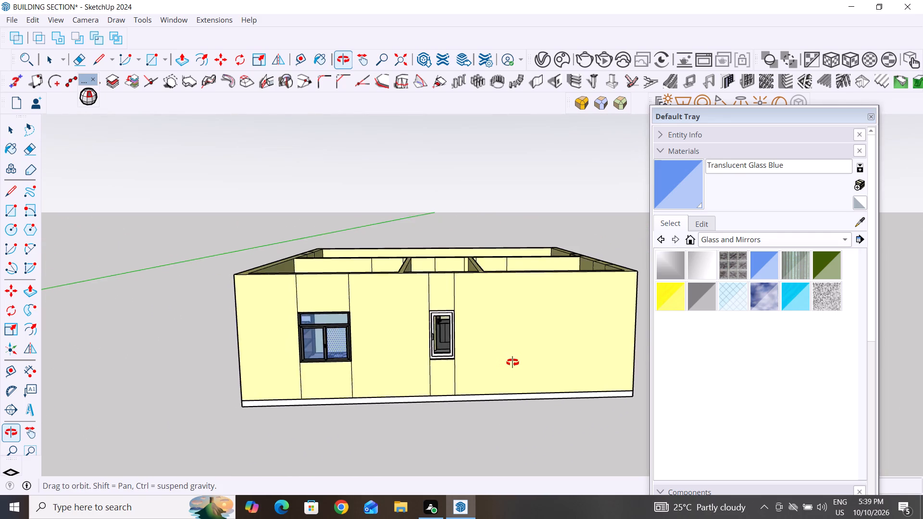
middle_click_drag(512, 362, 593, 362)
scroll(349, 380, "up", 3)
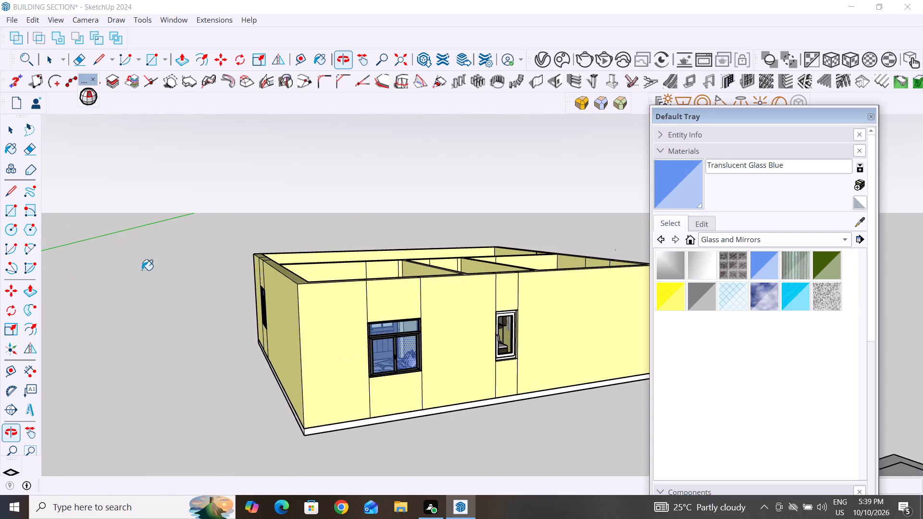
scroll(93, 272, "down", 2)
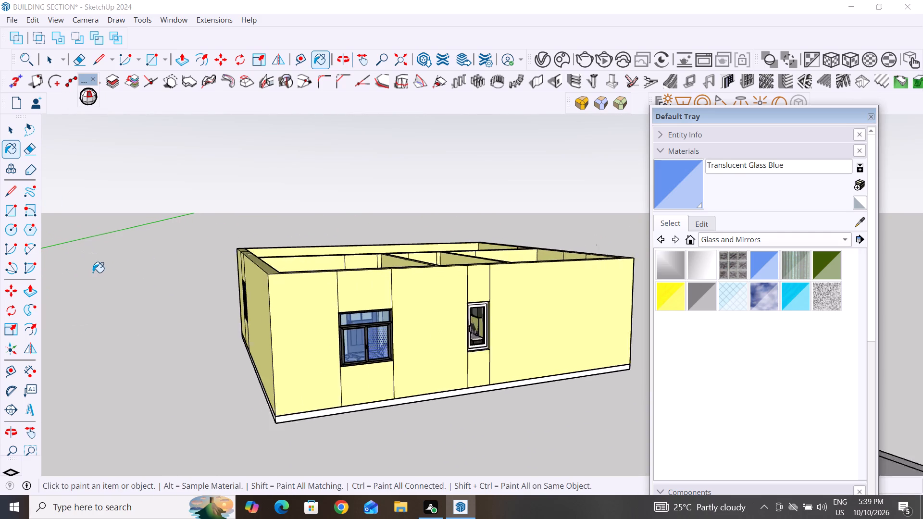
scroll(93, 272, "down", 3)
left_click(8, 136)
left_click(147, 328)
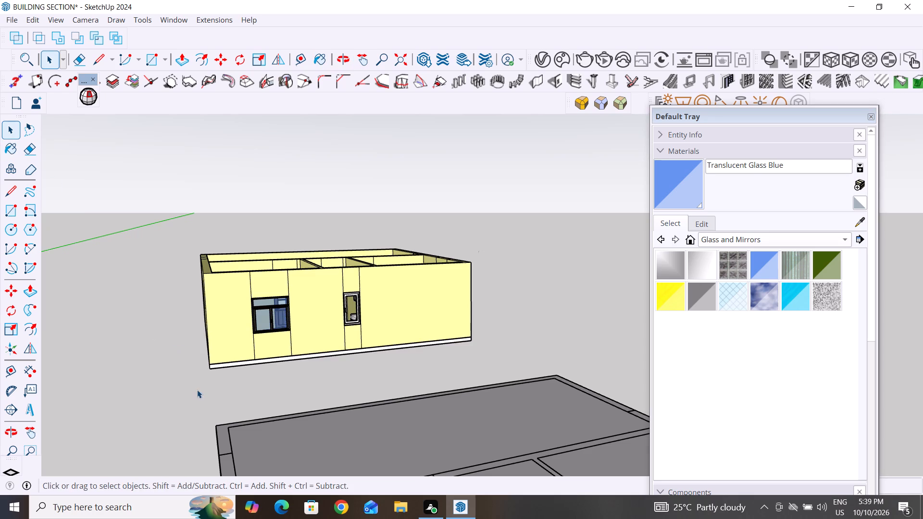
Paint the inner side of the exterior door's upper and middle panes away from the handle with Translucent Glass Blue.
scroll(198, 391, "down", 4)
middle_click_drag(200, 393, 562, 371)
scroll(459, 301, "down", 4)
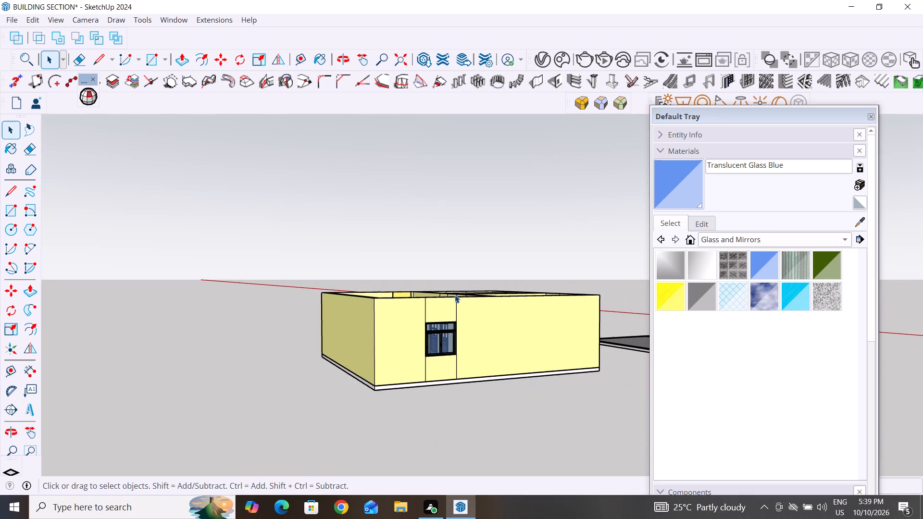
scroll(474, 352, "up", 1)
middle_click_drag(475, 358, 467, 482)
scroll(428, 282, "down", 4)
middle_click_drag(434, 328, 521, 378)
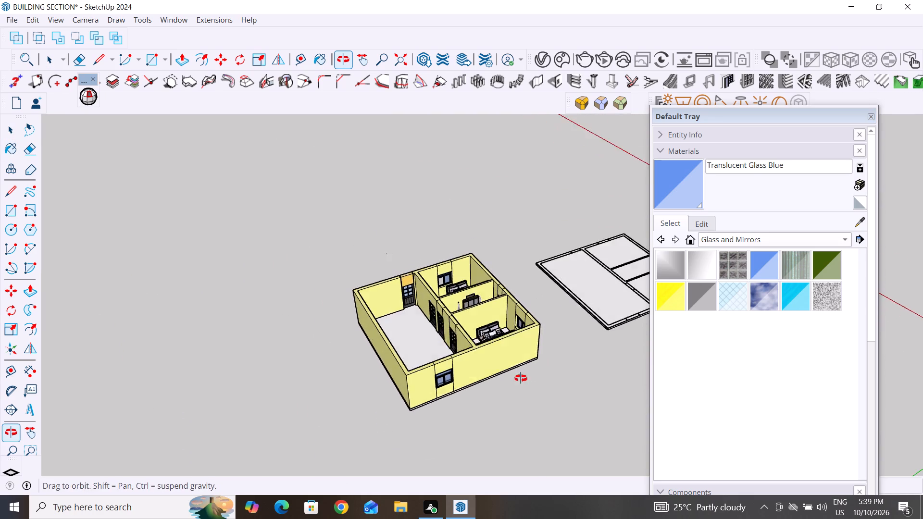
middle_click_drag(521, 378, 593, 365)
scroll(452, 338, "up", 5)
scroll(399, 313, "up", 6)
middle_click_drag(445, 308, 402, 291)
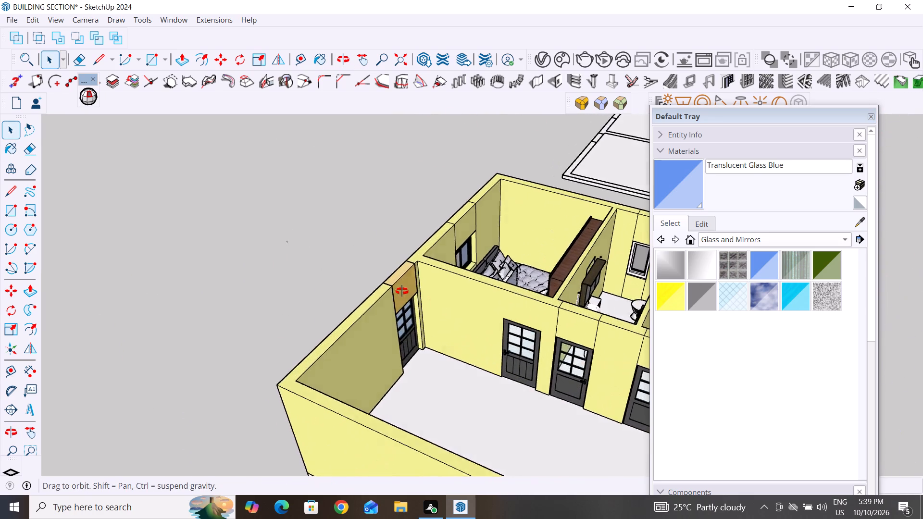
middle_click_drag(402, 291, 378, 284)
scroll(394, 297, "up", 15)
middle_click_drag(408, 284, 402, 284)
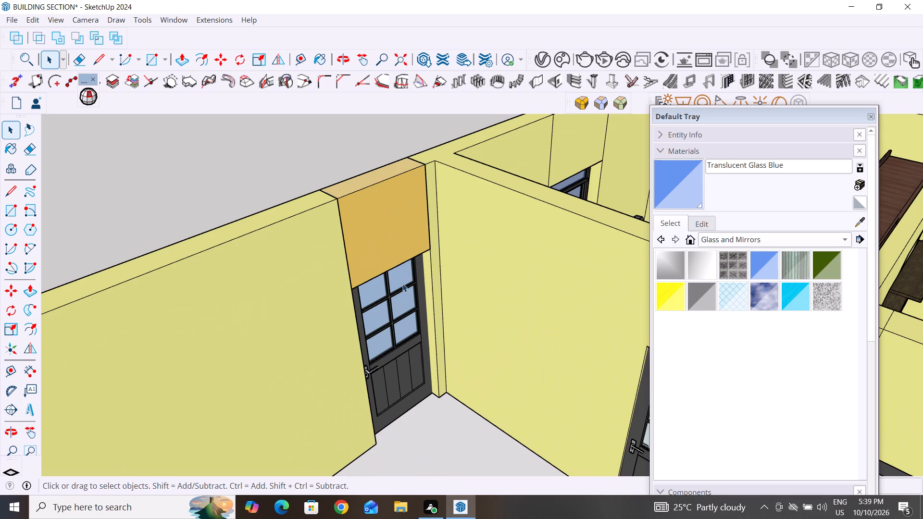
middle_click_drag(402, 284, 303, 257)
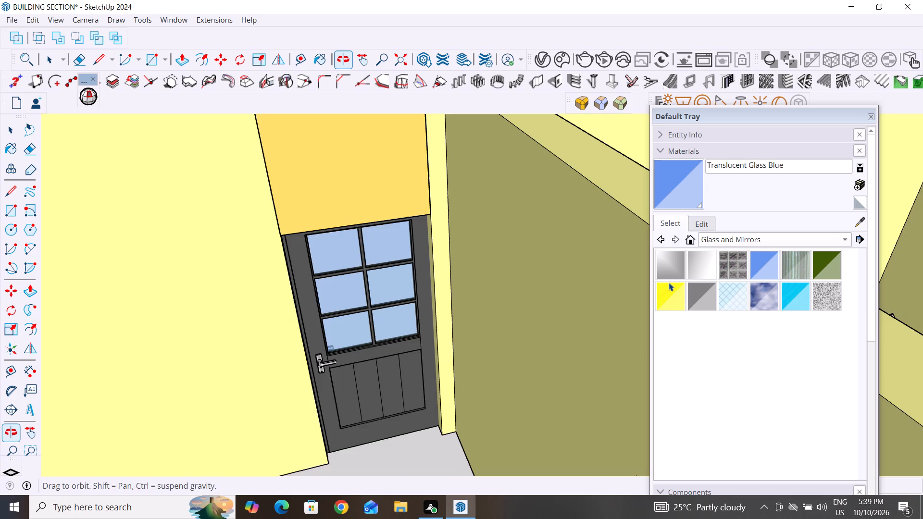
left_click(761, 269)
left_click(379, 245)
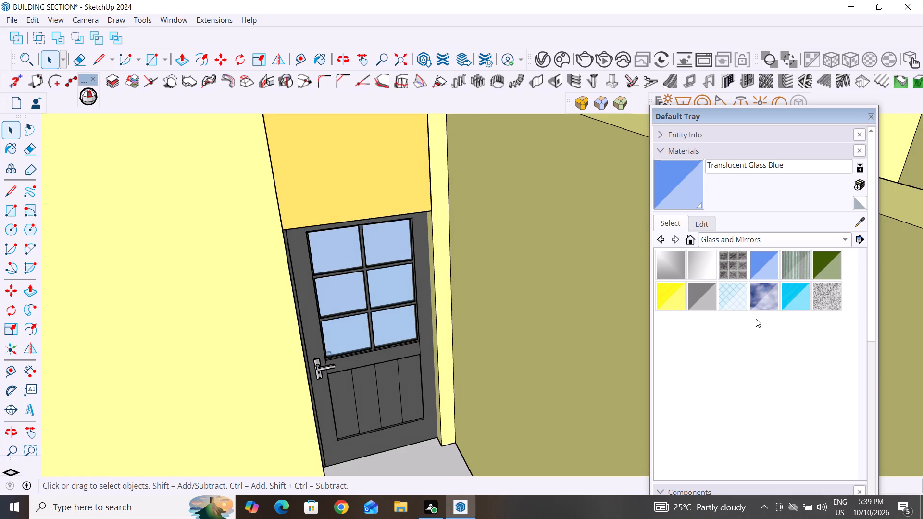
left_click(770, 261)
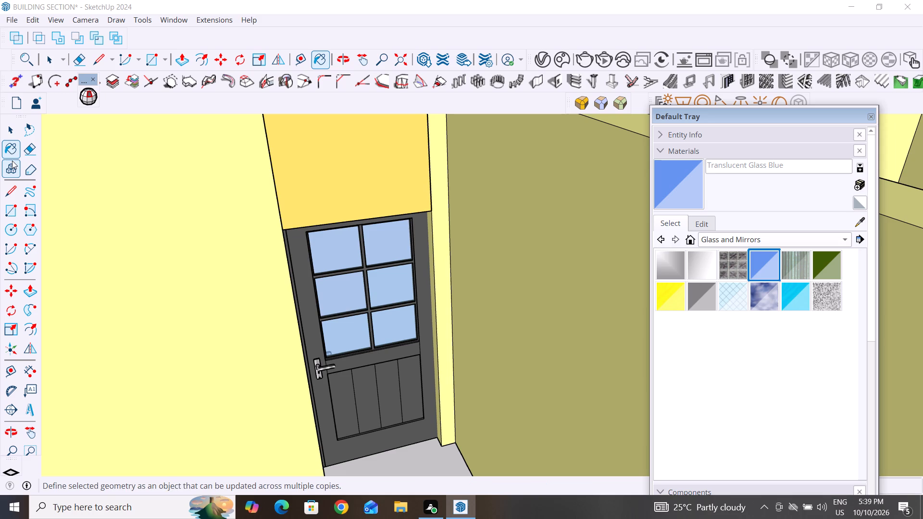
left_click(11, 144)
left_click(386, 261)
left_click(382, 297)
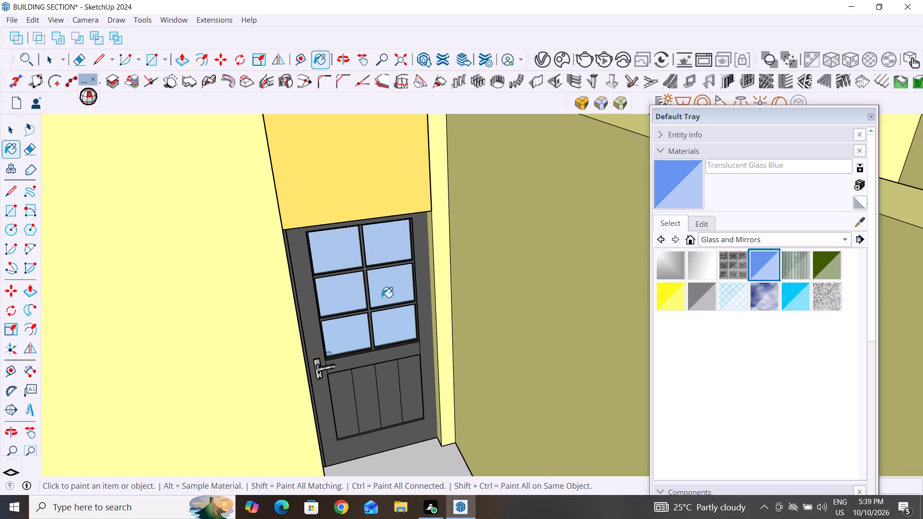
Examine the interior doors and glazing from above and around the house, leaving the Paint Bucket tool.
scroll(382, 331, "down", 10)
middle_click_drag(403, 373, 382, 331)
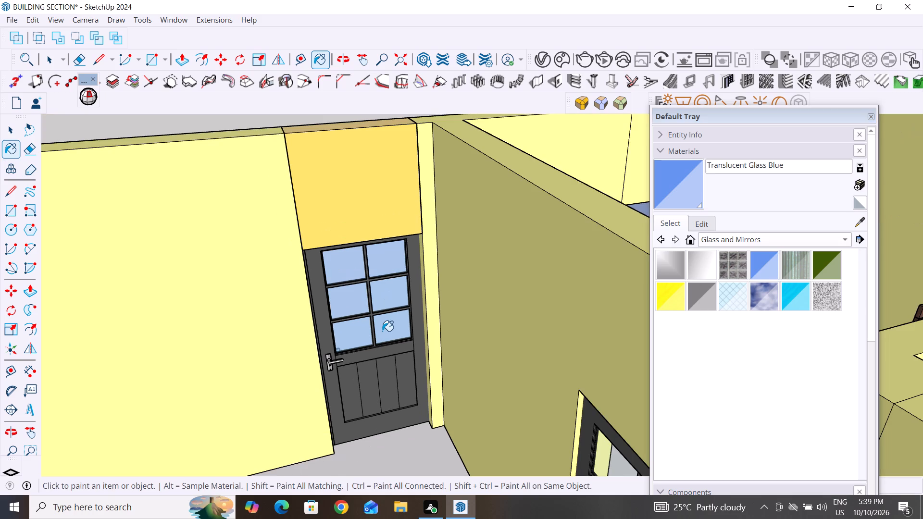
middle_click_drag(382, 331, 515, 391)
scroll(326, 305, "down", 4)
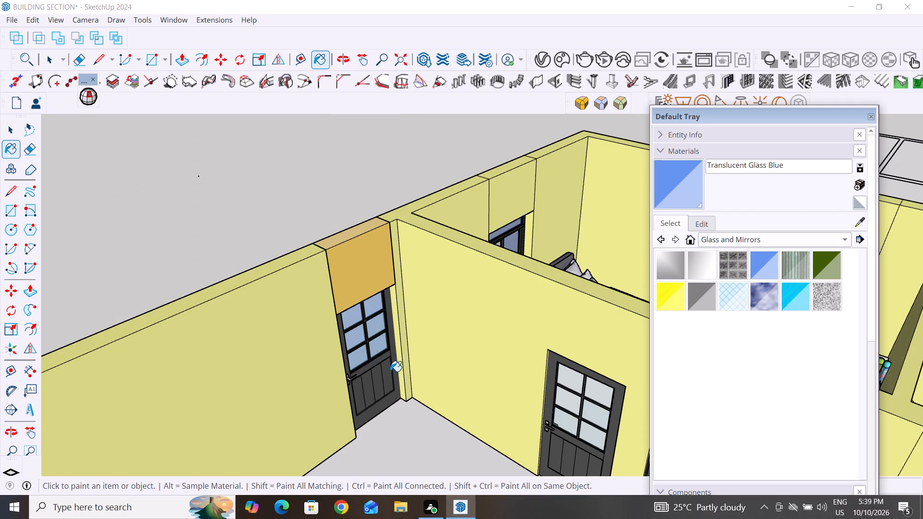
scroll(369, 277, "down", 7)
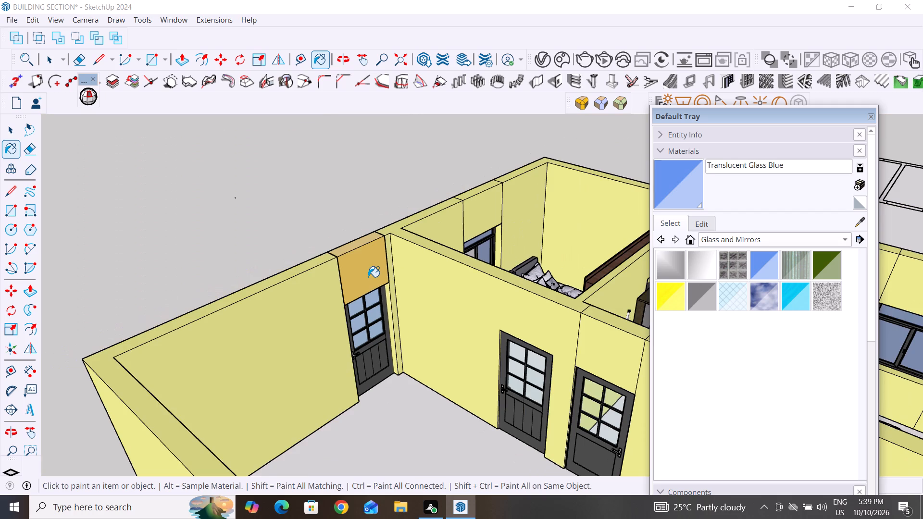
scroll(368, 277, "down", 5)
middle_click_drag(390, 383, 365, 283)
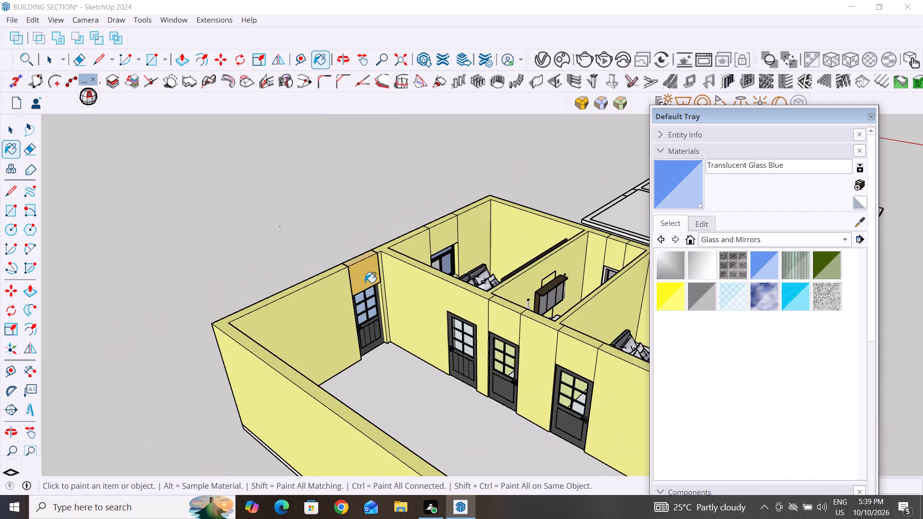
middle_click_drag(365, 283, 587, 351)
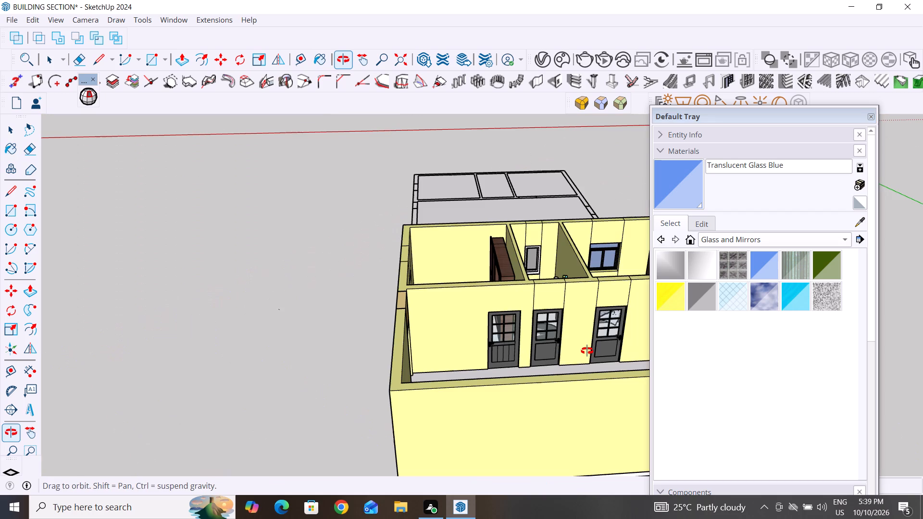
middle_click_drag(587, 351, 549, 346)
scroll(638, 323, "up", 4)
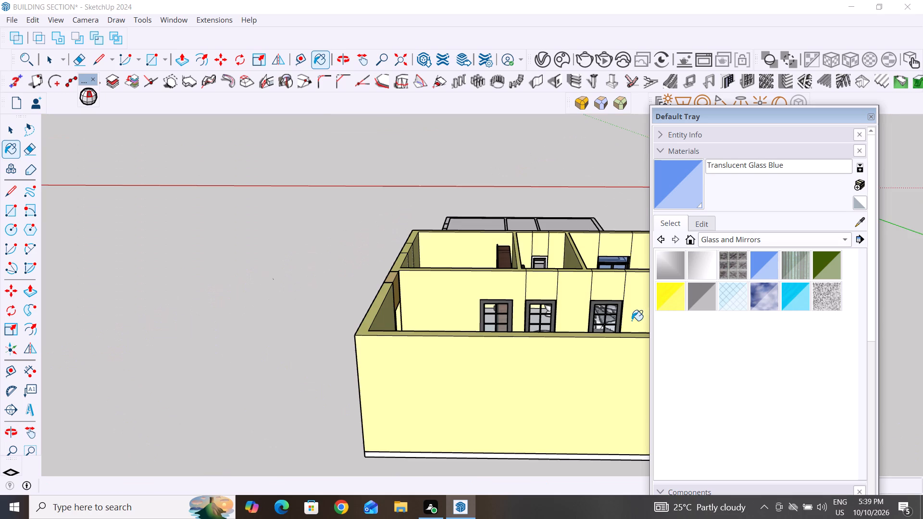
scroll(632, 321, "up", 4)
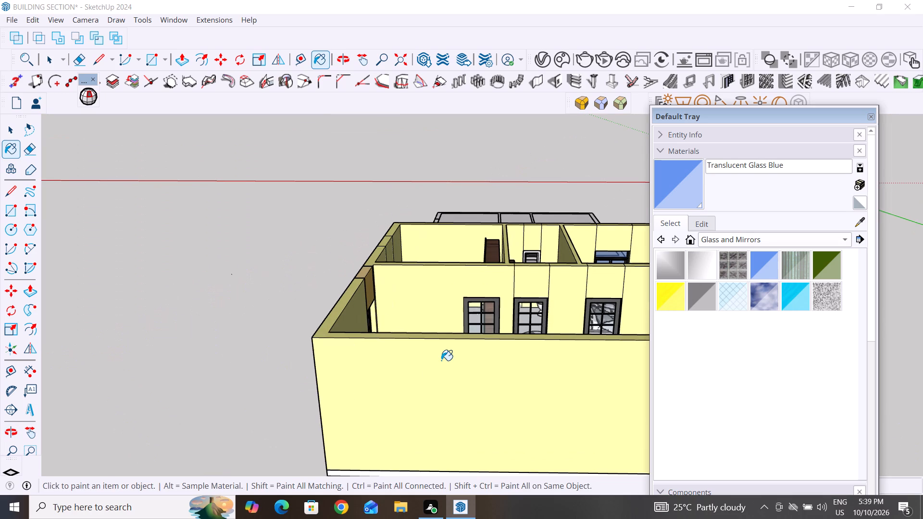
left_click(18, 134)
left_click(195, 248)
scroll(276, 303, "down", 5)
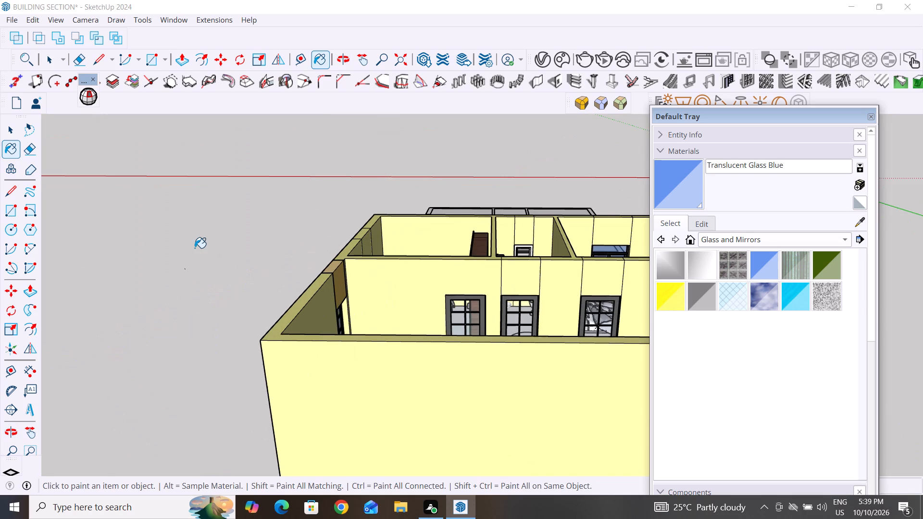
scroll(276, 303, "down", 4)
middle_click_drag(287, 342, 276, 303)
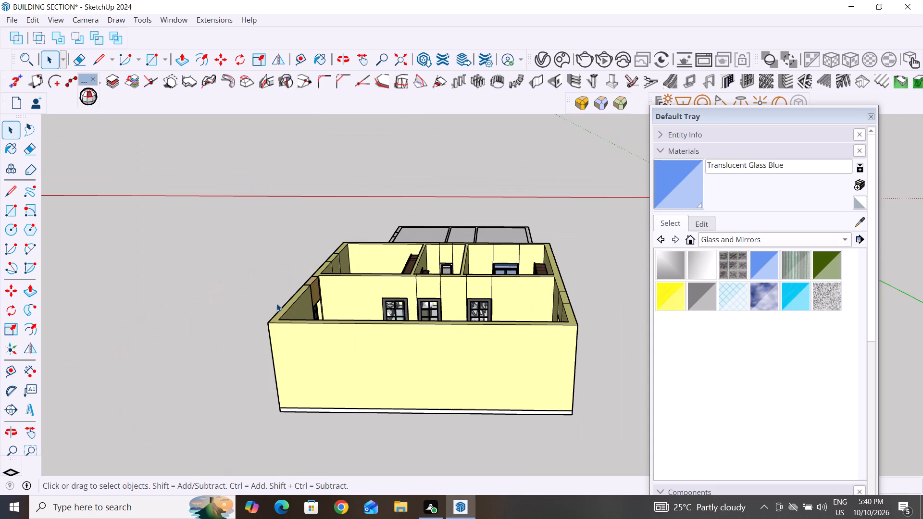
middle_click_drag(276, 303, 646, 335)
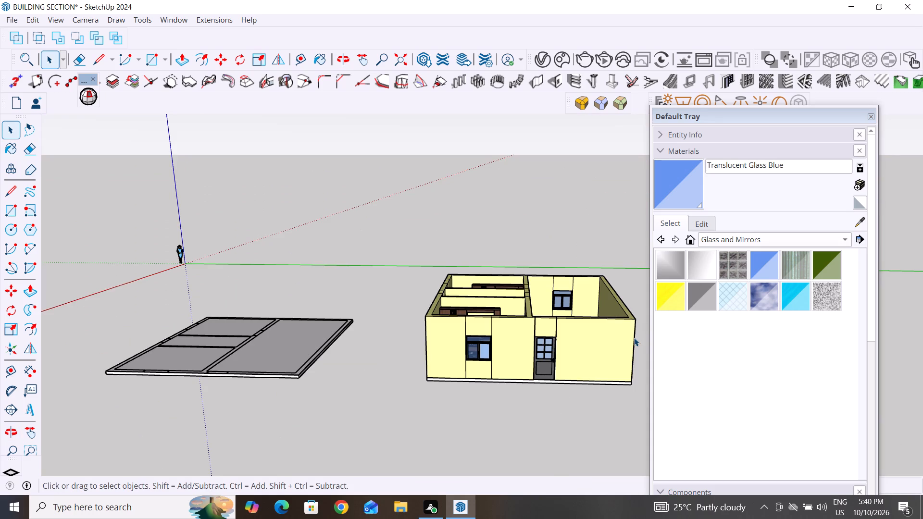
scroll(265, 389, "down", 4)
scroll(502, 413, "up", 2)
scroll(634, 338, "up", 2)
scroll(578, 349, "up", 5)
scroll(491, 375, "up", 3)
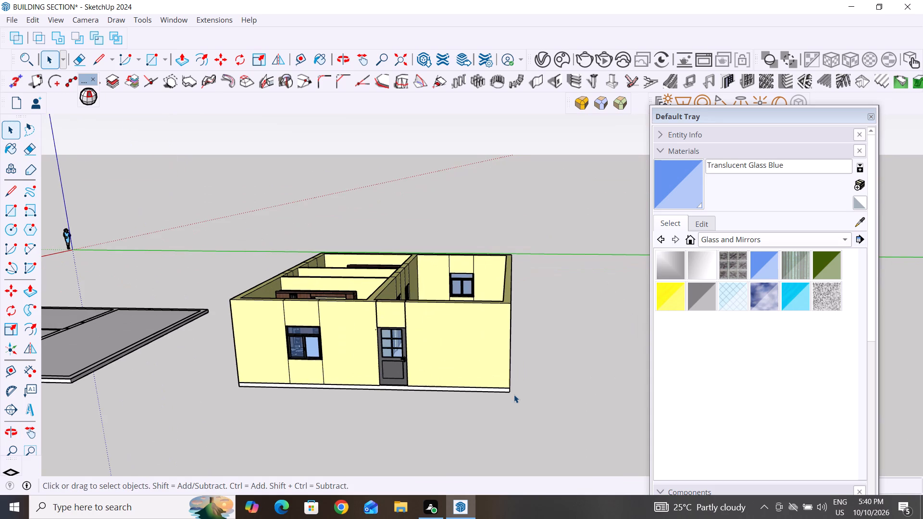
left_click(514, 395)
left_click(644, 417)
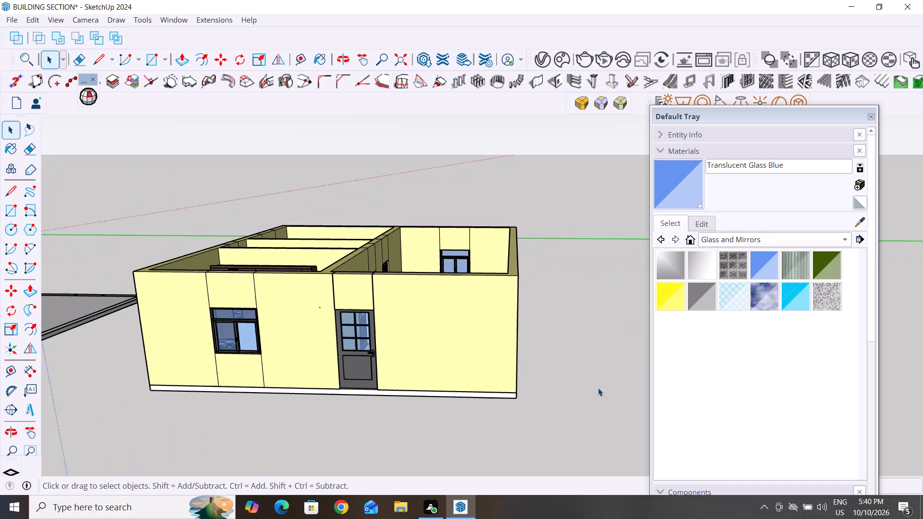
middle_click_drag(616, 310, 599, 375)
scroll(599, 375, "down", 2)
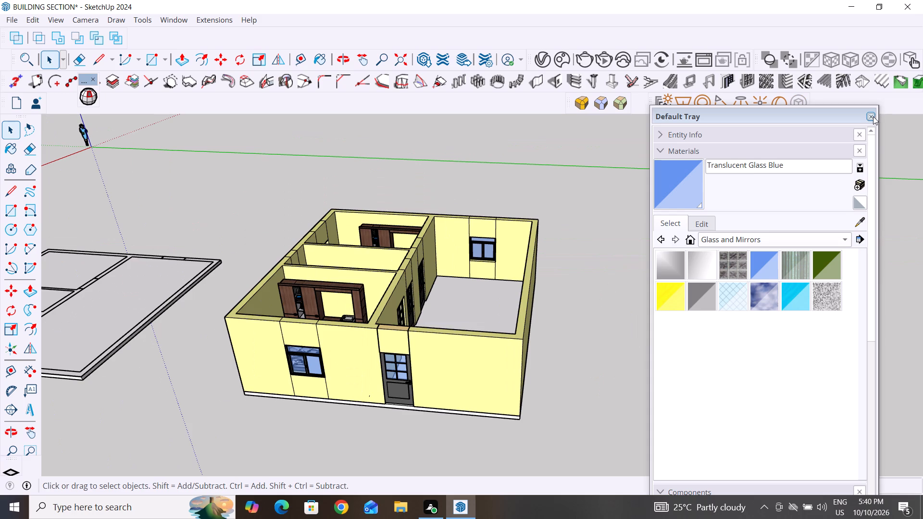
Open the 3D Warehouse library and place its window so its content fits over the house model.
left_click(175, 17)
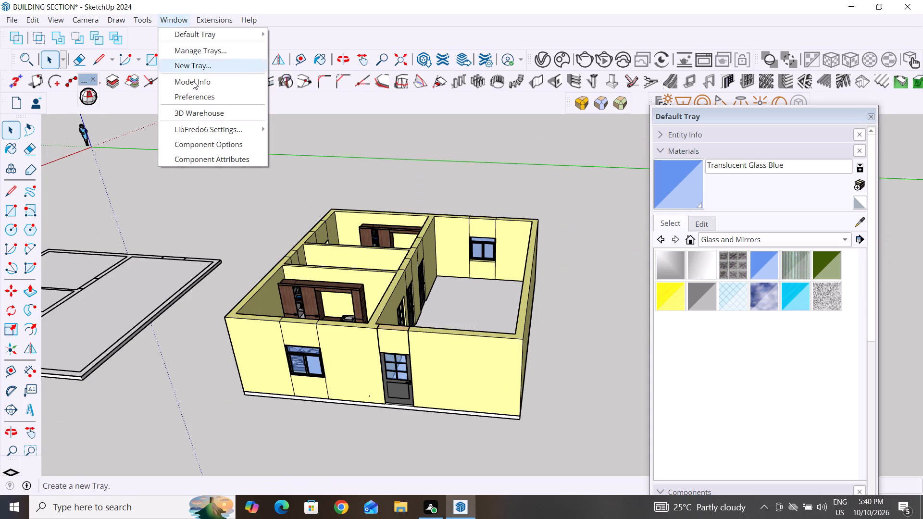
left_click(199, 112)
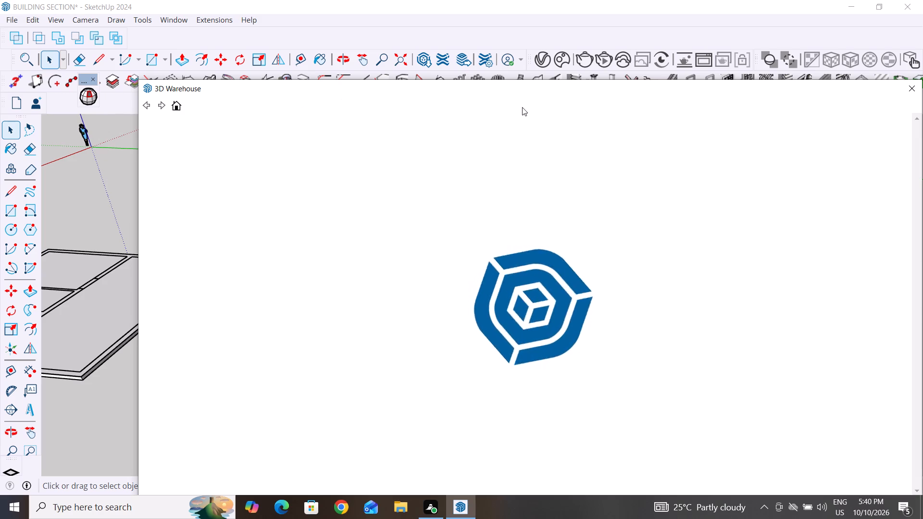
left_click_drag(543, 97, 505, 62)
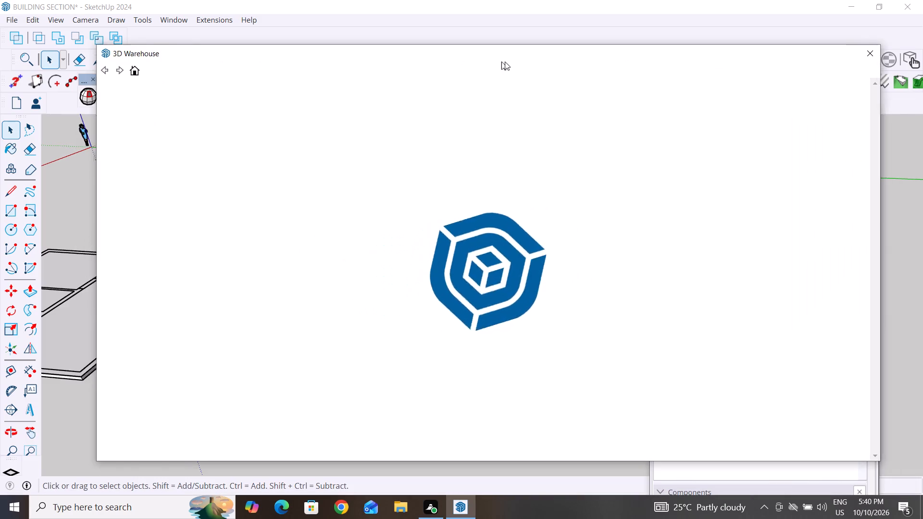
left_click_drag(505, 62, 482, 48)
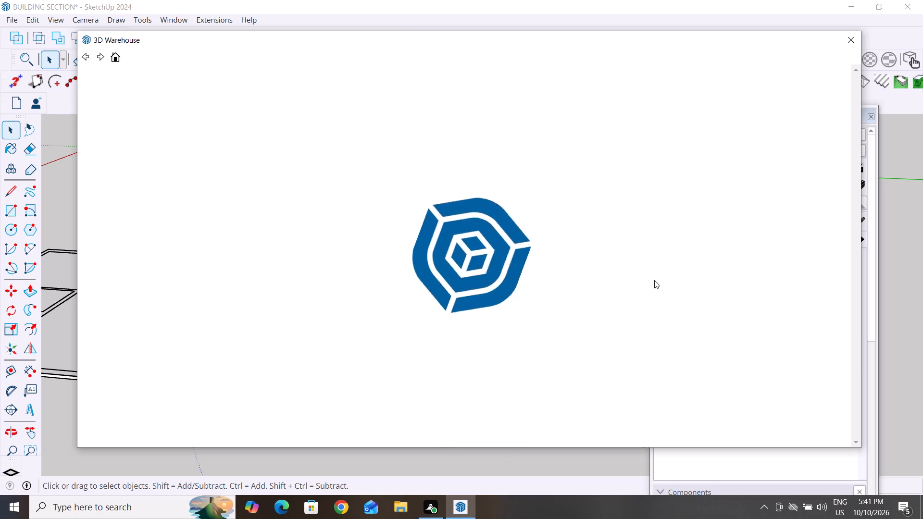
left_click_drag(693, 46, 713, 110)
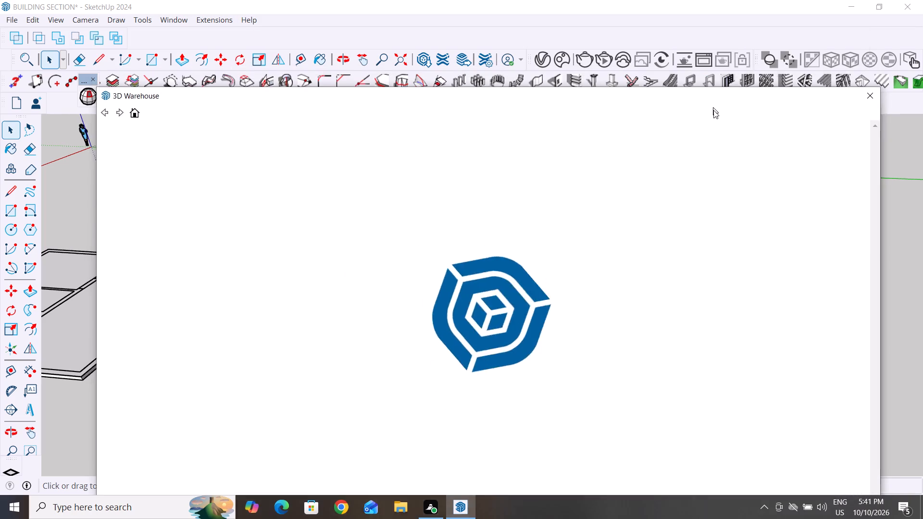
left_click_drag(713, 110, 692, 81)
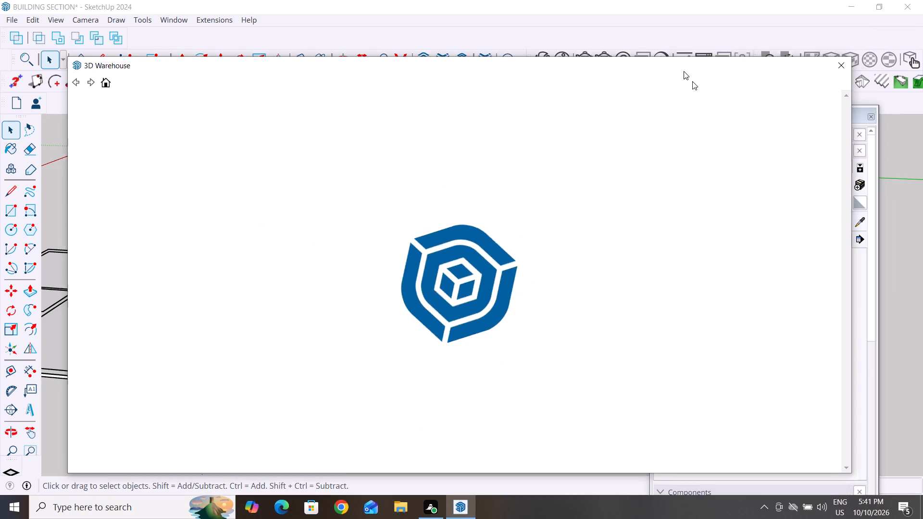
left_click_drag(692, 81, 683, 82)
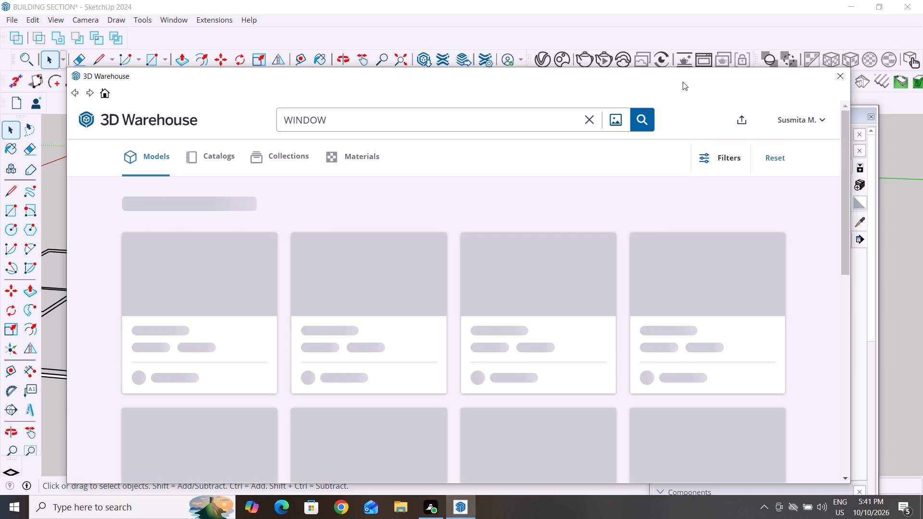
scroll(486, 303, "down", 5)
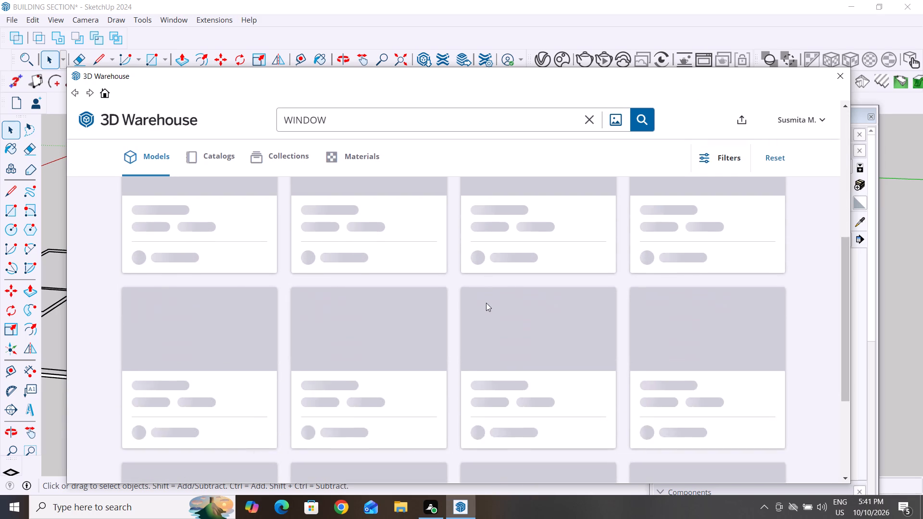
scroll(486, 303, "down", 6)
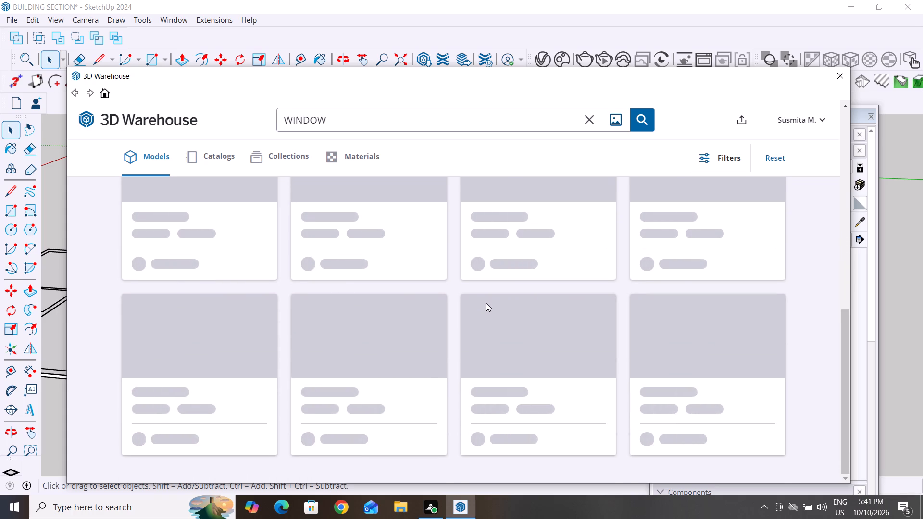
scroll(486, 303, "up", 11)
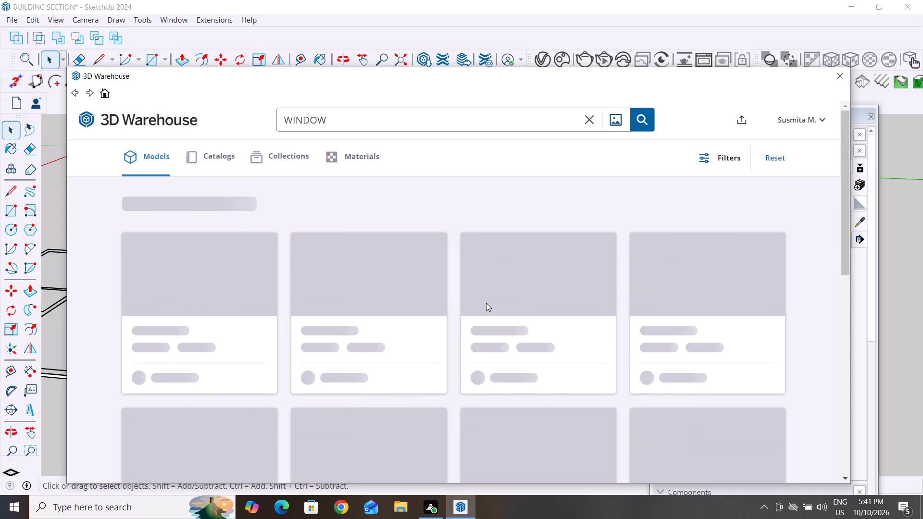
scroll(486, 303, "up", 2)
Replace the previous 3D Warehouse search term with KITCHEN and search the models.
left_click(594, 117)
left_click(509, 104)
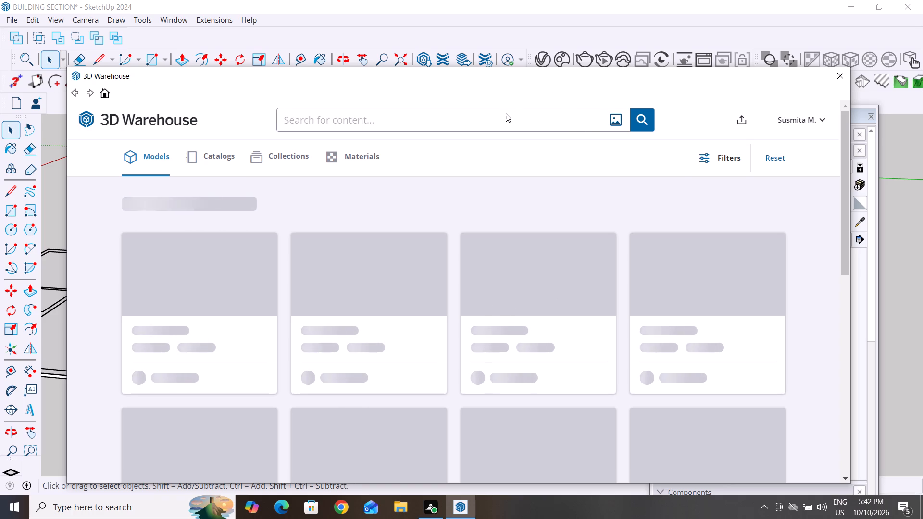
left_click(506, 113)
type("KITCHEN")
key("Return")
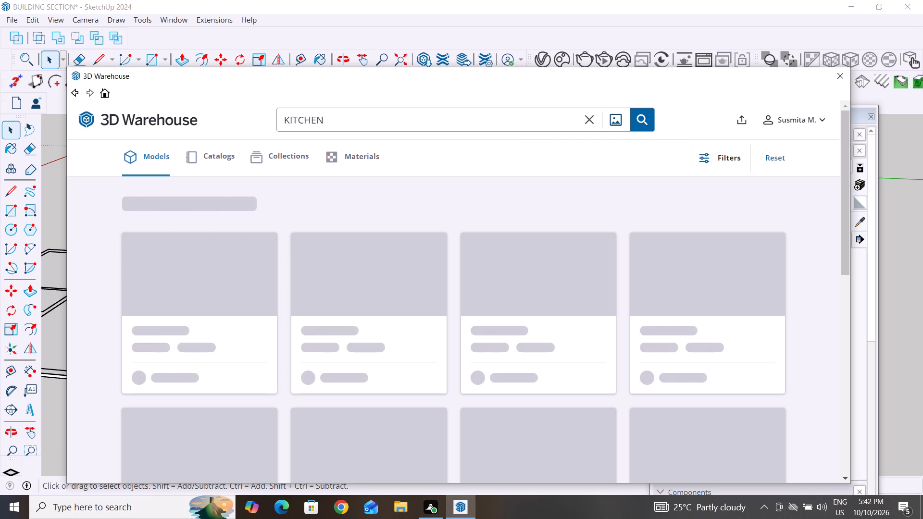
scroll(449, 414, "down", 12)
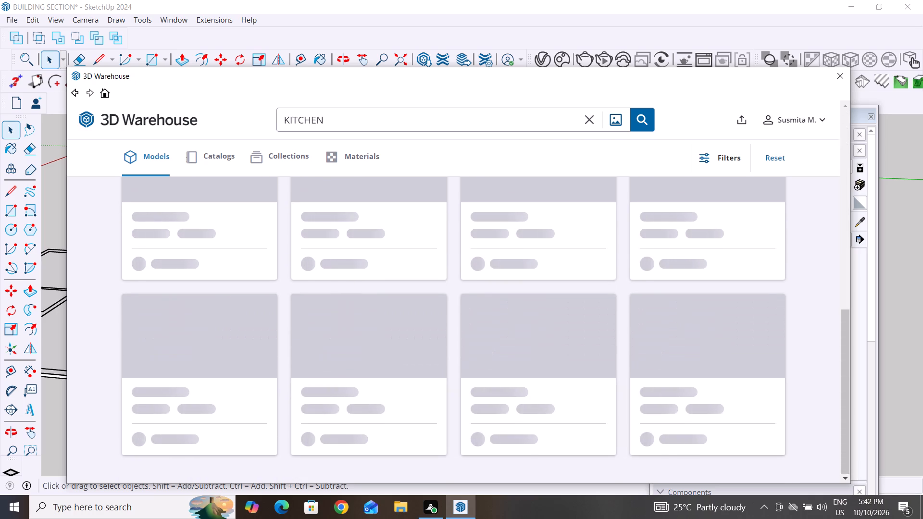
scroll(447, 413, "up", 6)
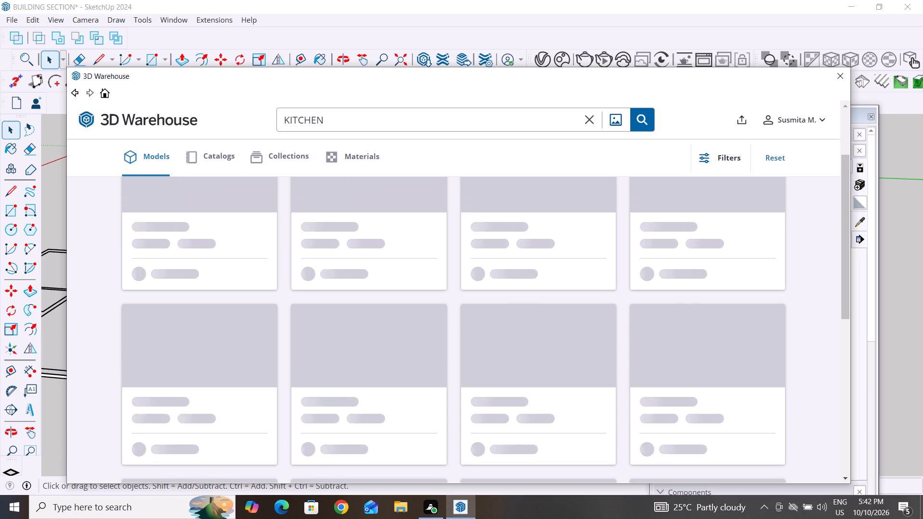
scroll(455, 393, "up", 5)
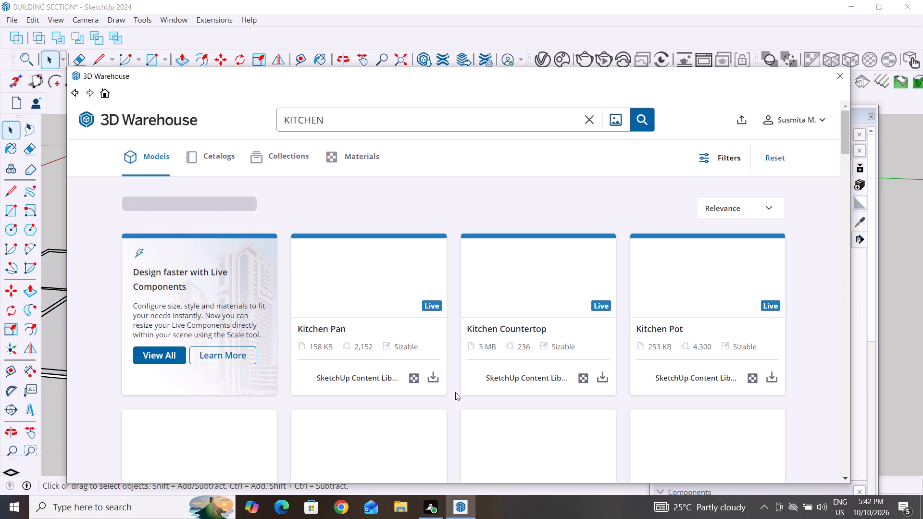
Refine the 3D Warehouse model search to KITCHEN SET.
left_click(379, 120)
key("space")
key("space")
type("SE")
key("t")
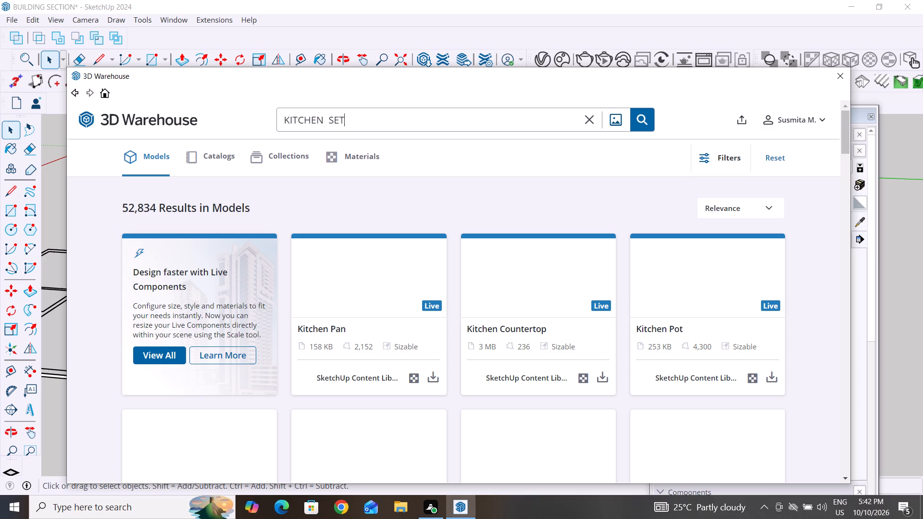
key("Return")
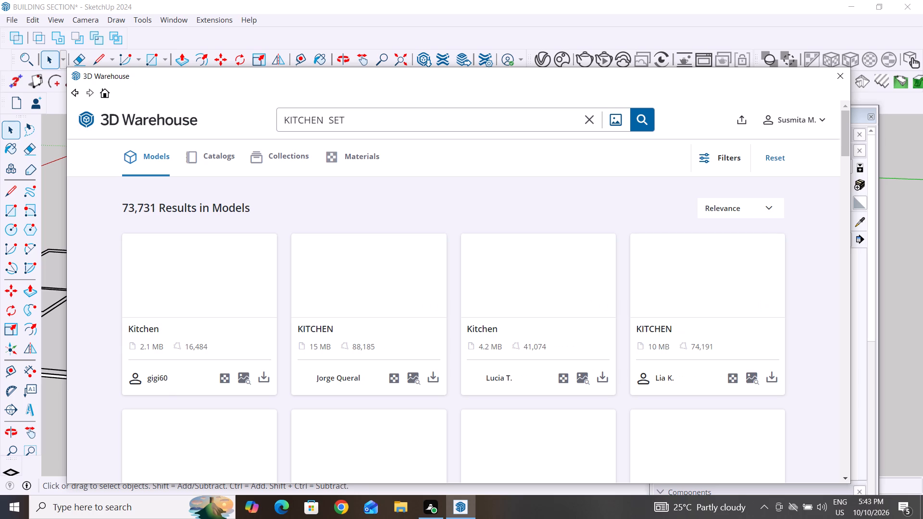
Examine the kitchen set models in the search results for one that suits the house's kitchen.
scroll(424, 396, "down", 4)
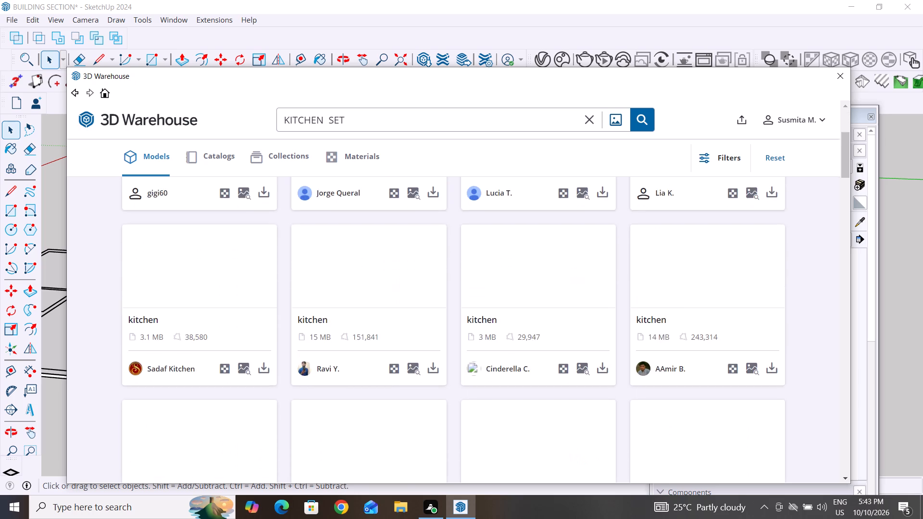
scroll(422, 393, "down", 6)
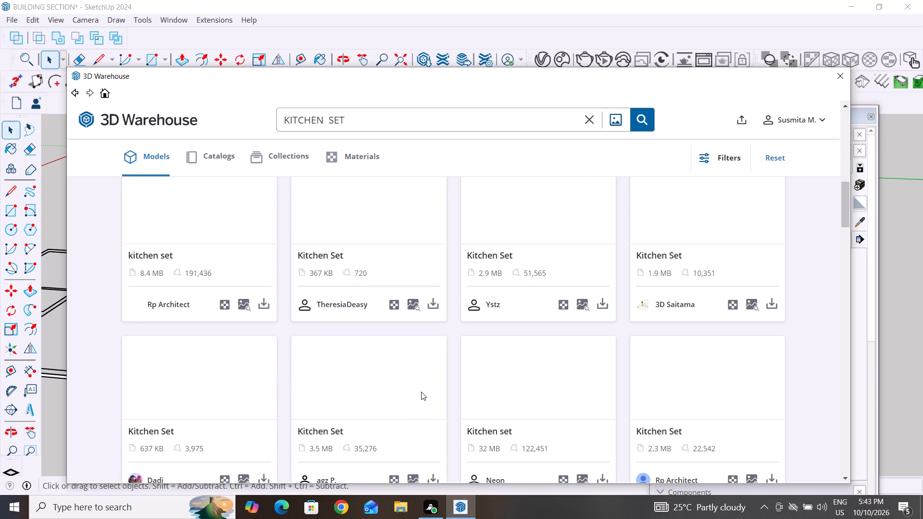
scroll(421, 392, "up", 4)
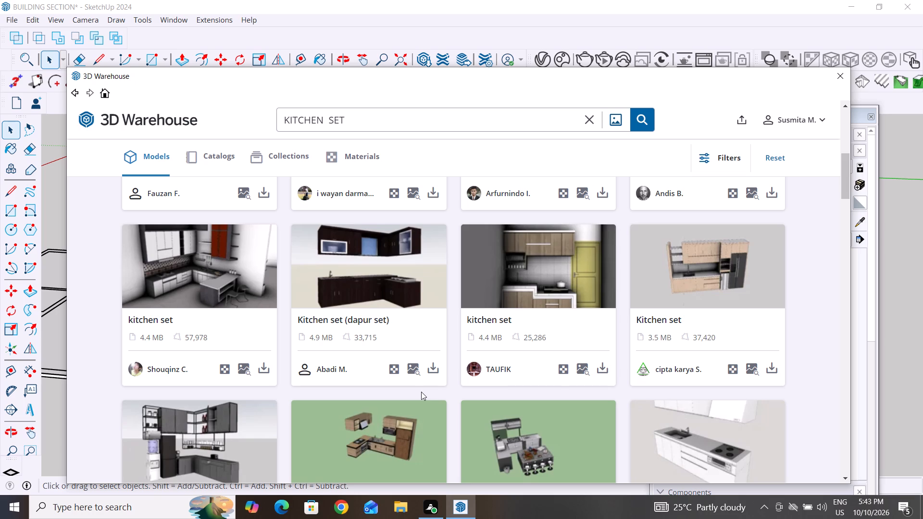
scroll(421, 392, "down", 2)
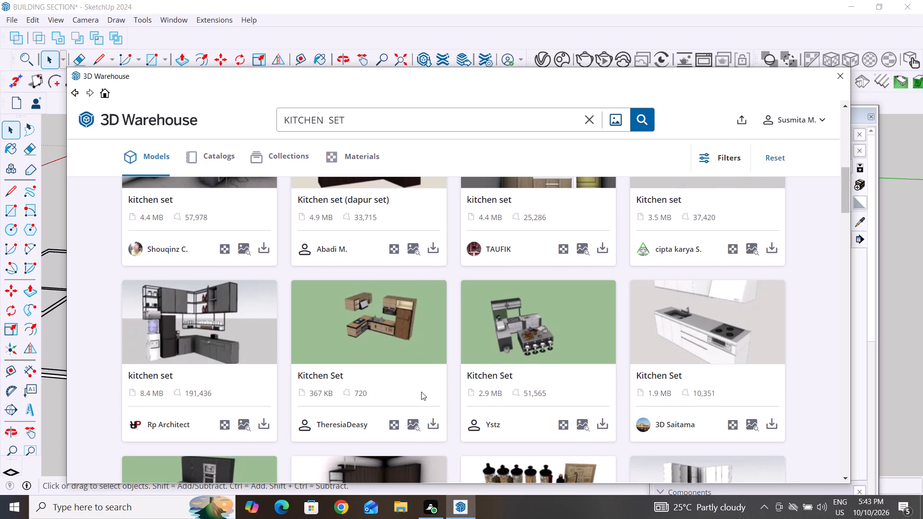
scroll(421, 392, "up", 8)
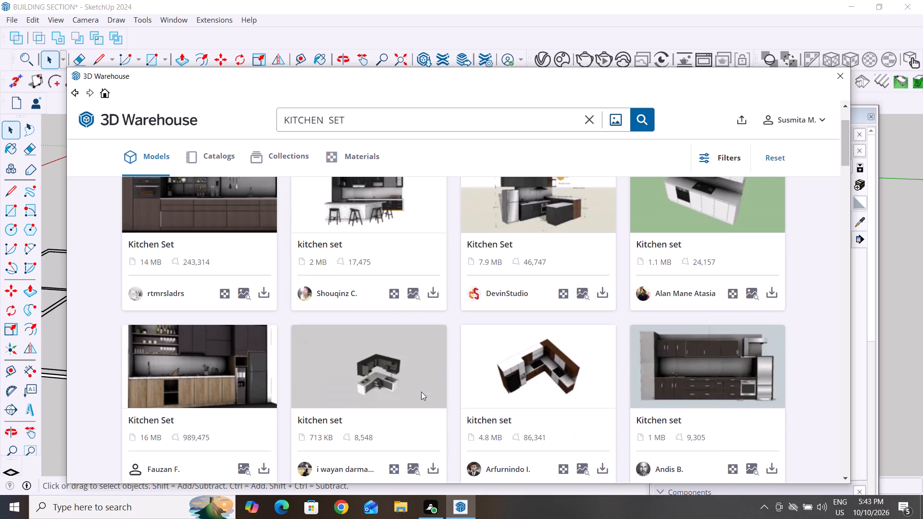
scroll(421, 392, "up", 4)
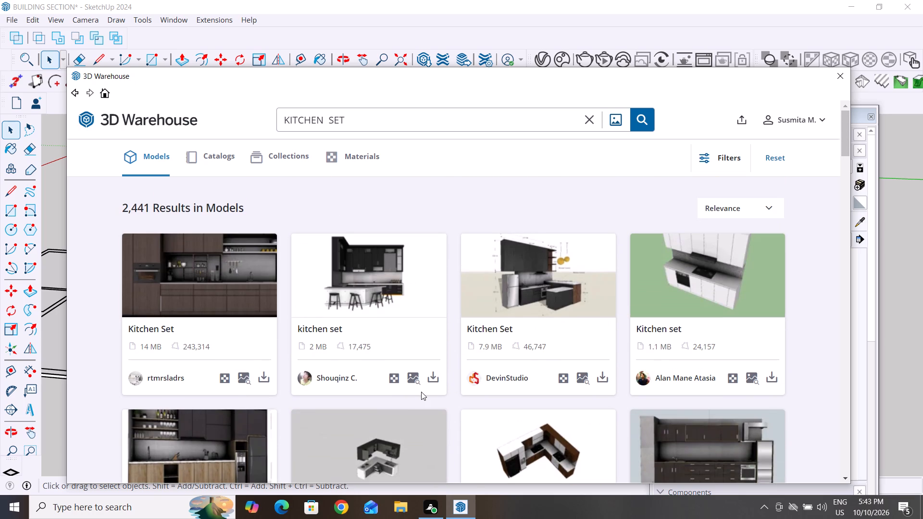
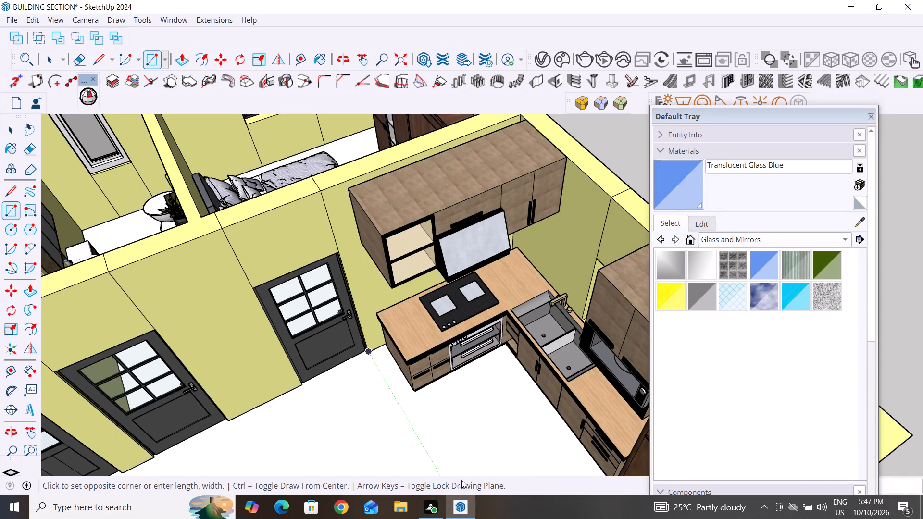
Draw a long narrow floor rectangle from the wall beside the kitchen-side door, running past the end of the hob counter.
scroll(428, 412, "down", 4)
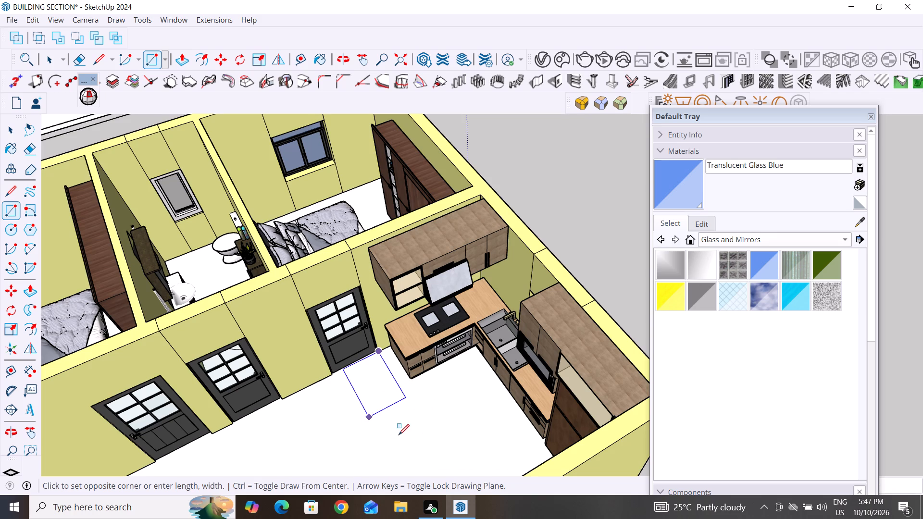
scroll(422, 409, "up", 6)
scroll(326, 321, "down", 1)
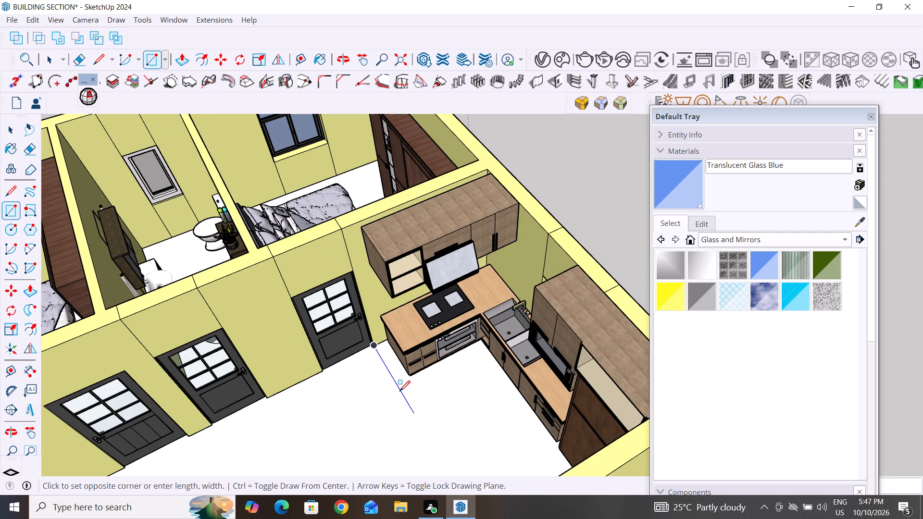
scroll(324, 318, "down", 6)
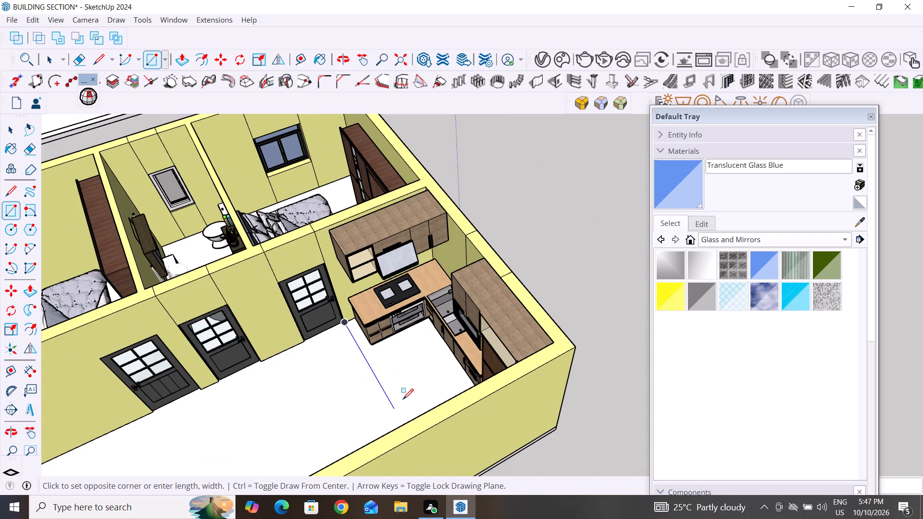
left_click(411, 409)
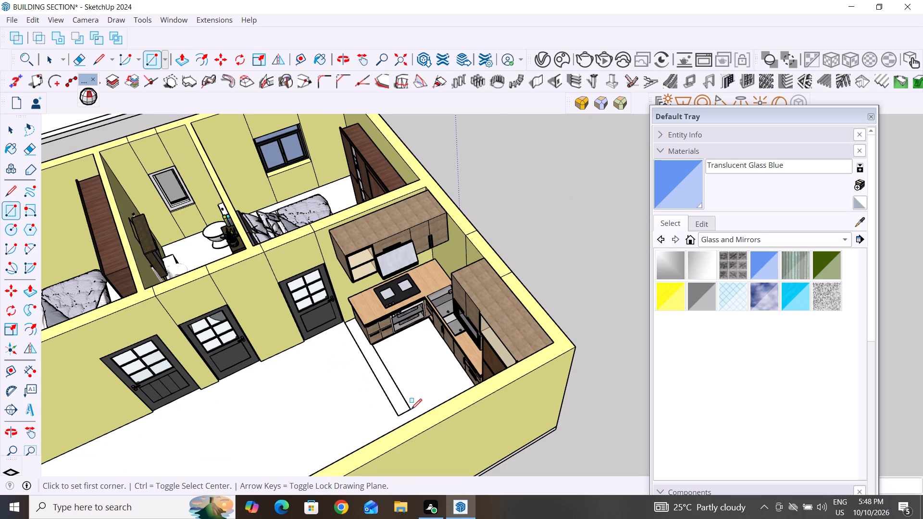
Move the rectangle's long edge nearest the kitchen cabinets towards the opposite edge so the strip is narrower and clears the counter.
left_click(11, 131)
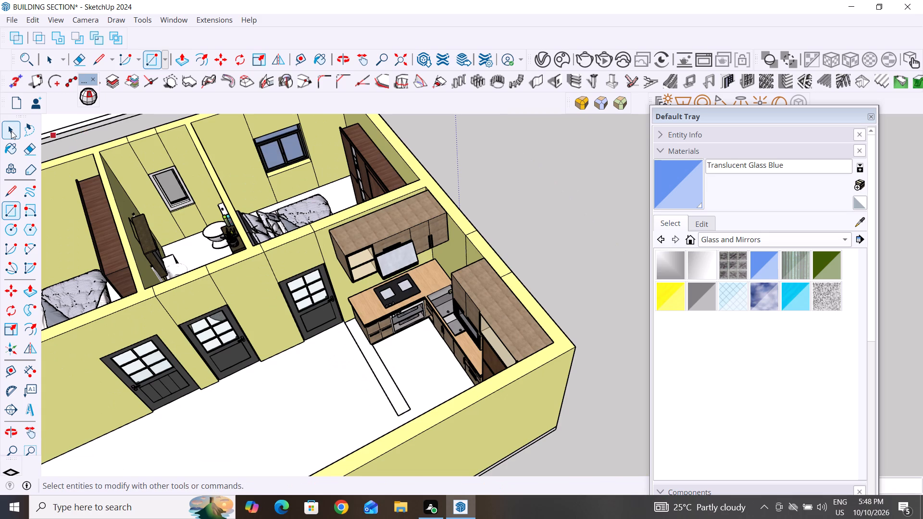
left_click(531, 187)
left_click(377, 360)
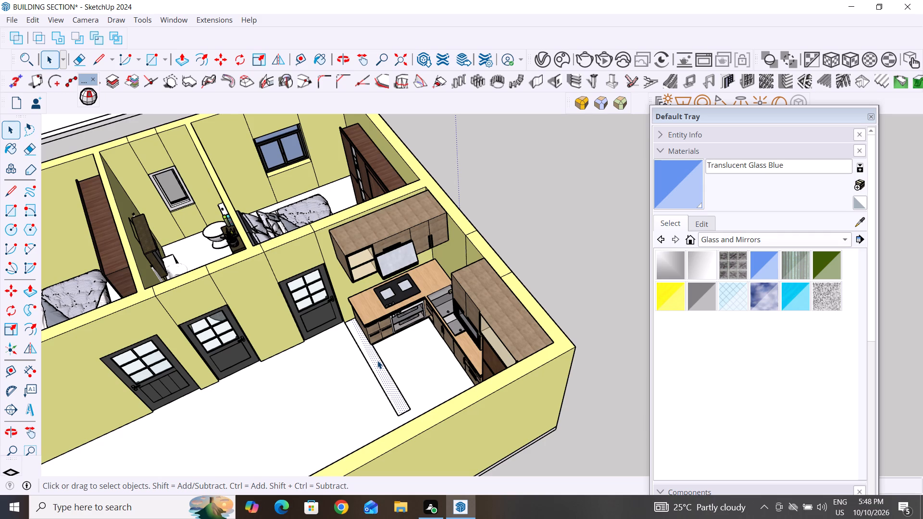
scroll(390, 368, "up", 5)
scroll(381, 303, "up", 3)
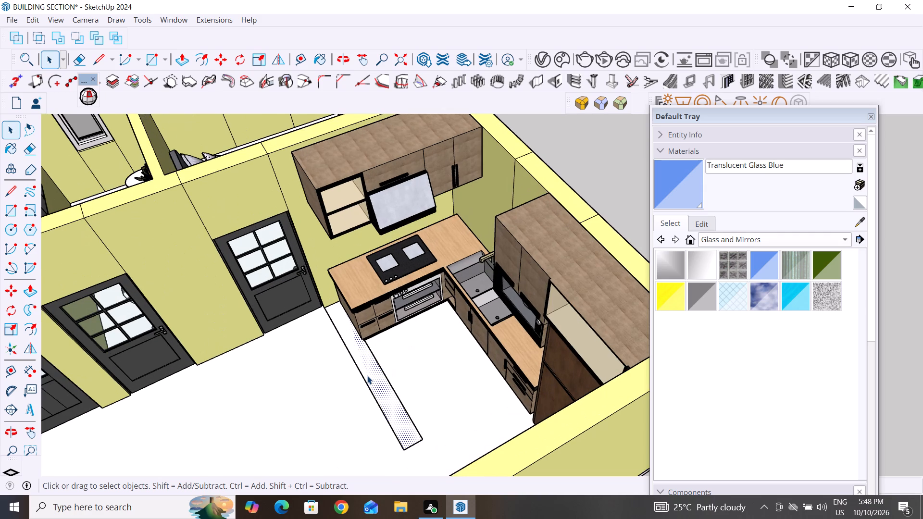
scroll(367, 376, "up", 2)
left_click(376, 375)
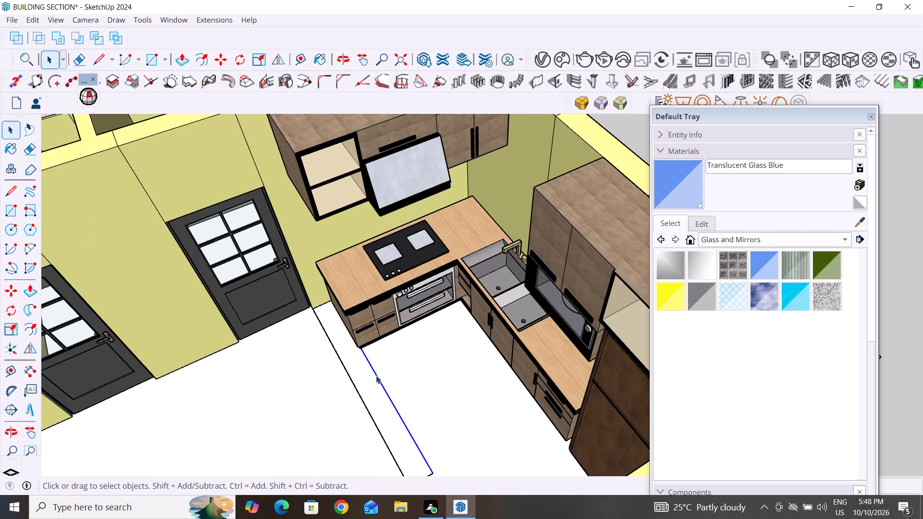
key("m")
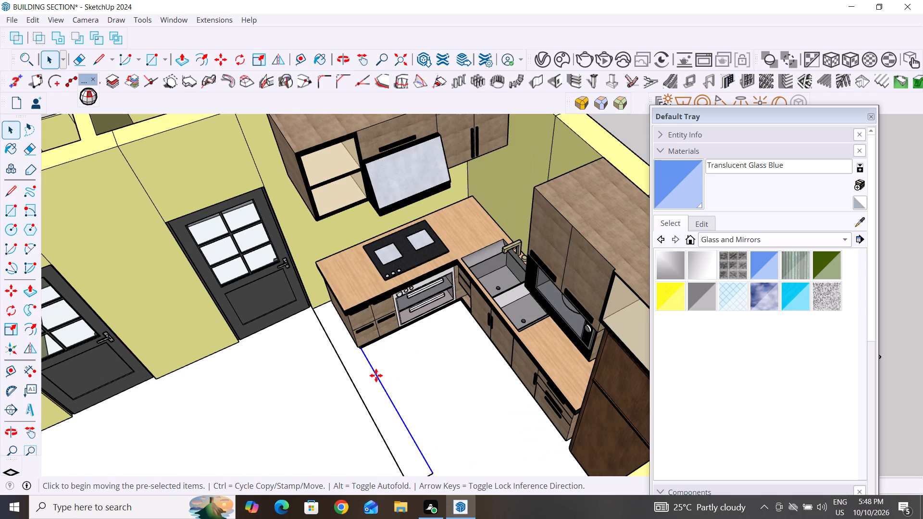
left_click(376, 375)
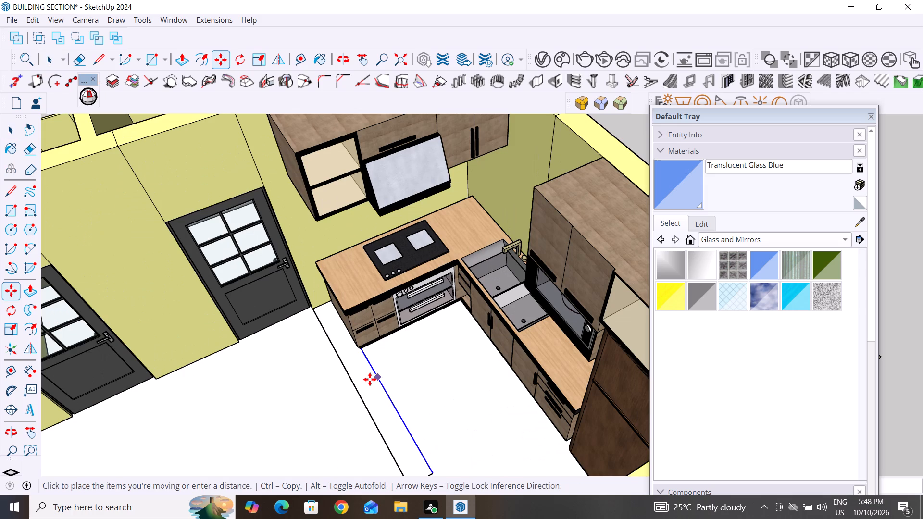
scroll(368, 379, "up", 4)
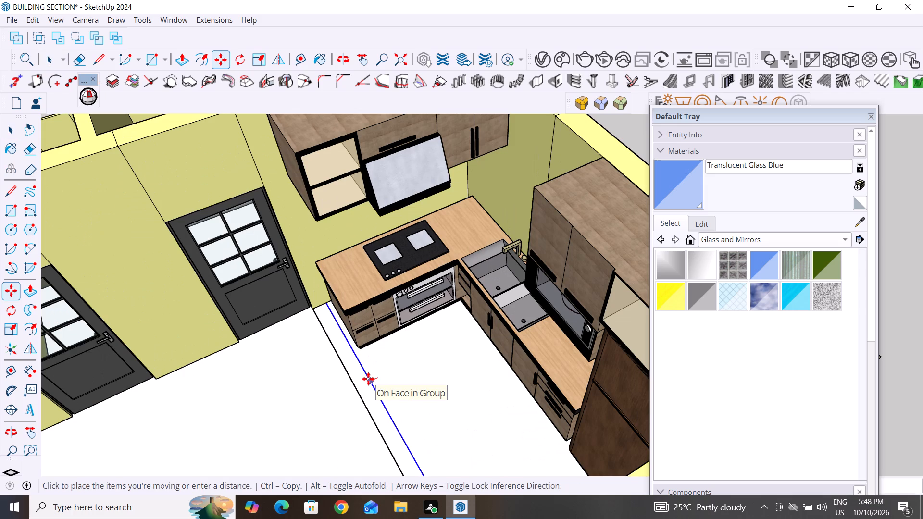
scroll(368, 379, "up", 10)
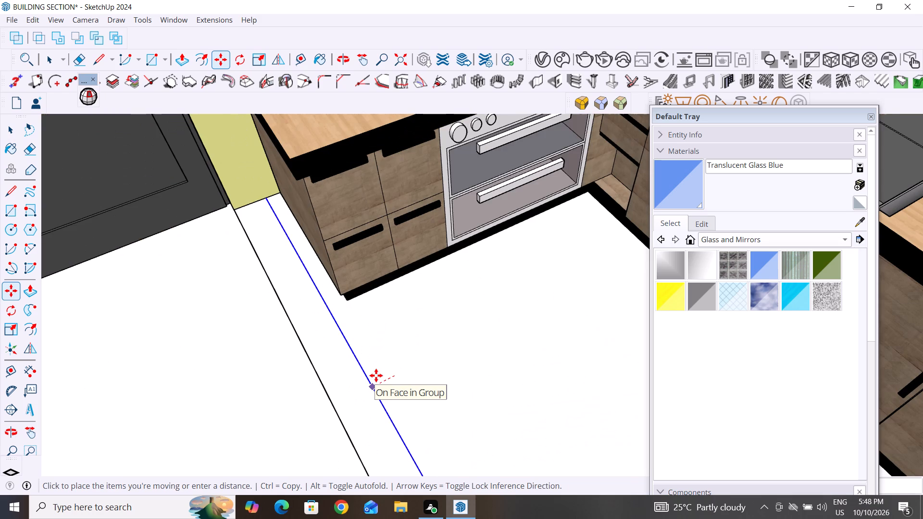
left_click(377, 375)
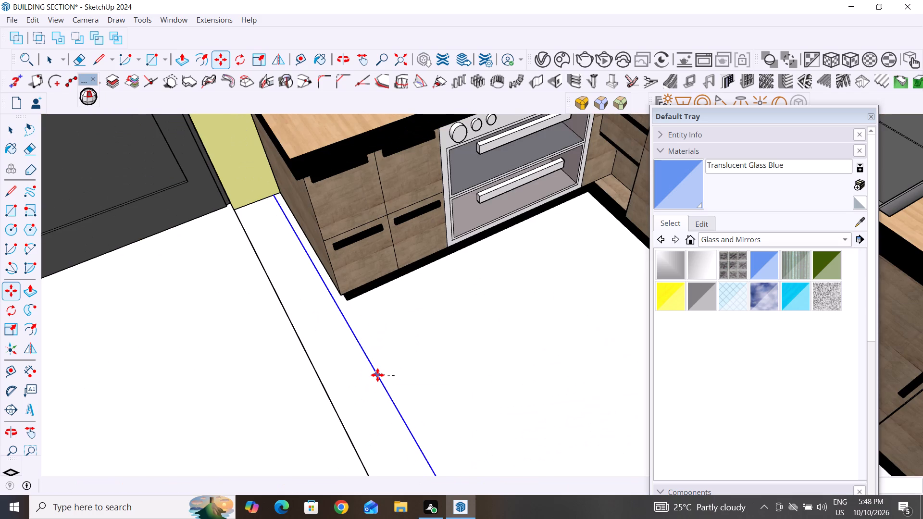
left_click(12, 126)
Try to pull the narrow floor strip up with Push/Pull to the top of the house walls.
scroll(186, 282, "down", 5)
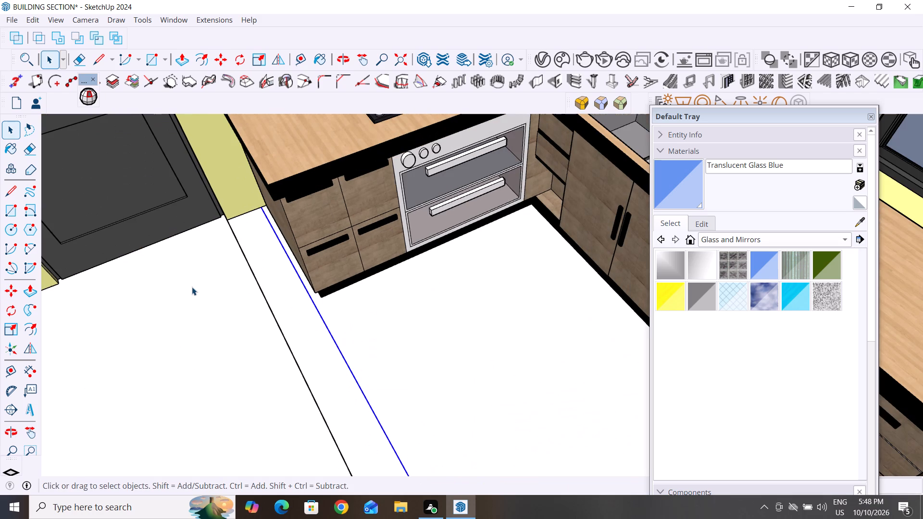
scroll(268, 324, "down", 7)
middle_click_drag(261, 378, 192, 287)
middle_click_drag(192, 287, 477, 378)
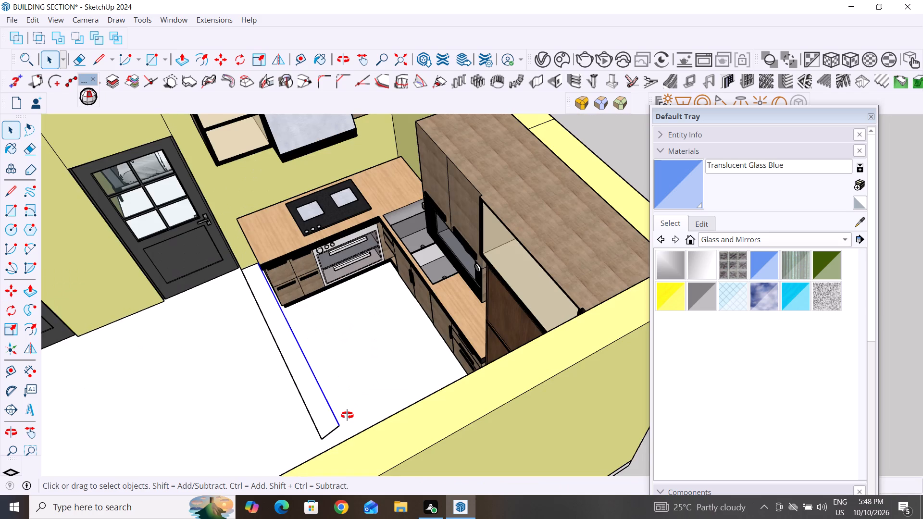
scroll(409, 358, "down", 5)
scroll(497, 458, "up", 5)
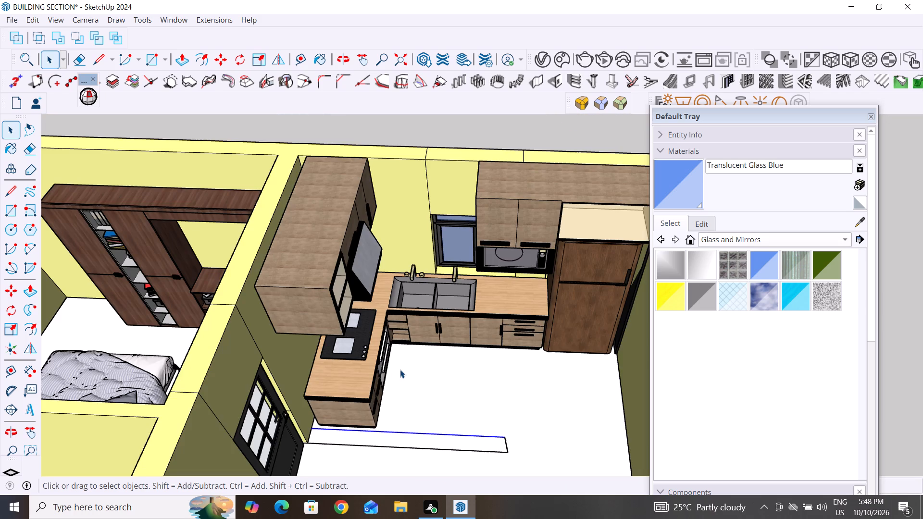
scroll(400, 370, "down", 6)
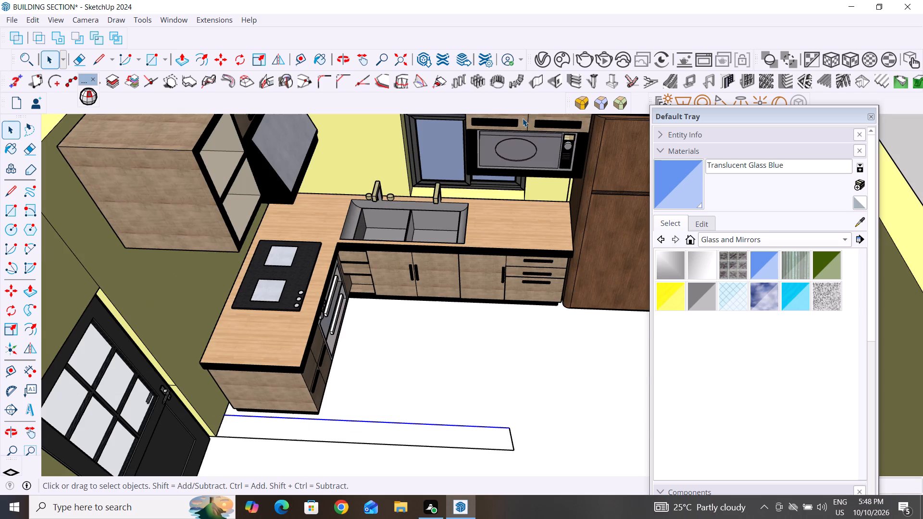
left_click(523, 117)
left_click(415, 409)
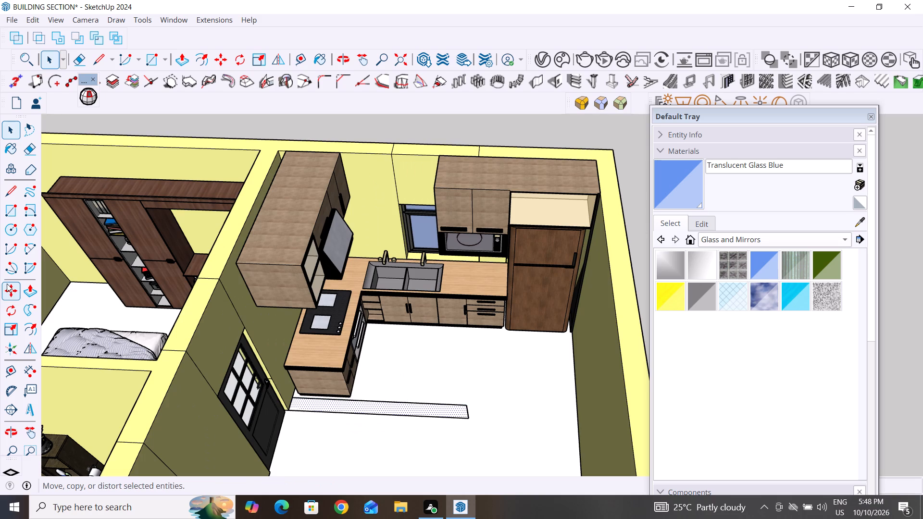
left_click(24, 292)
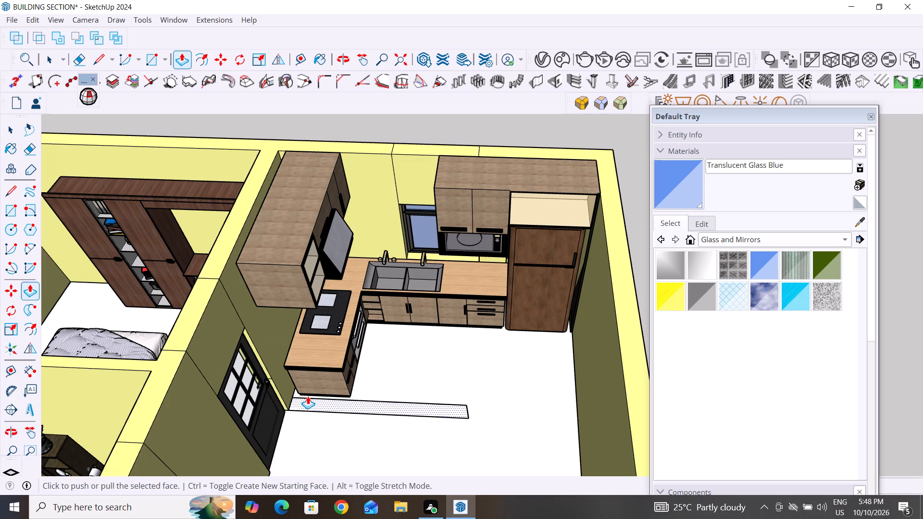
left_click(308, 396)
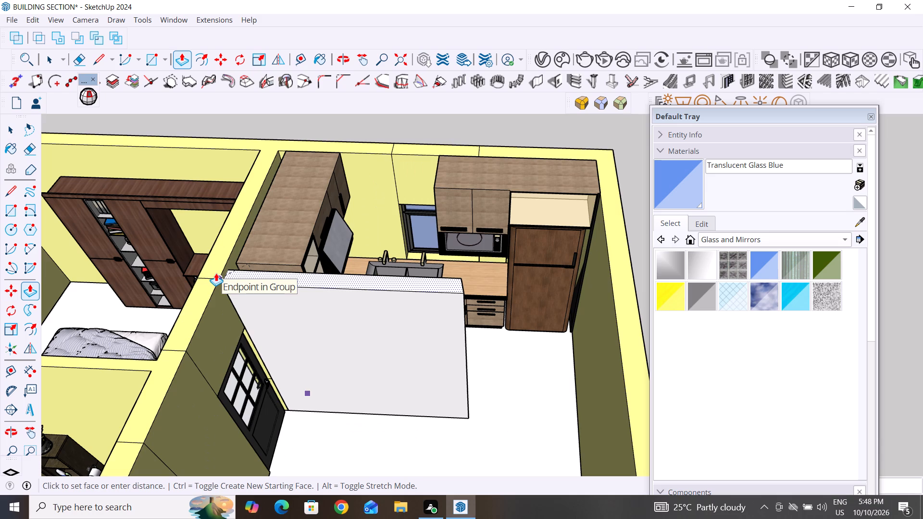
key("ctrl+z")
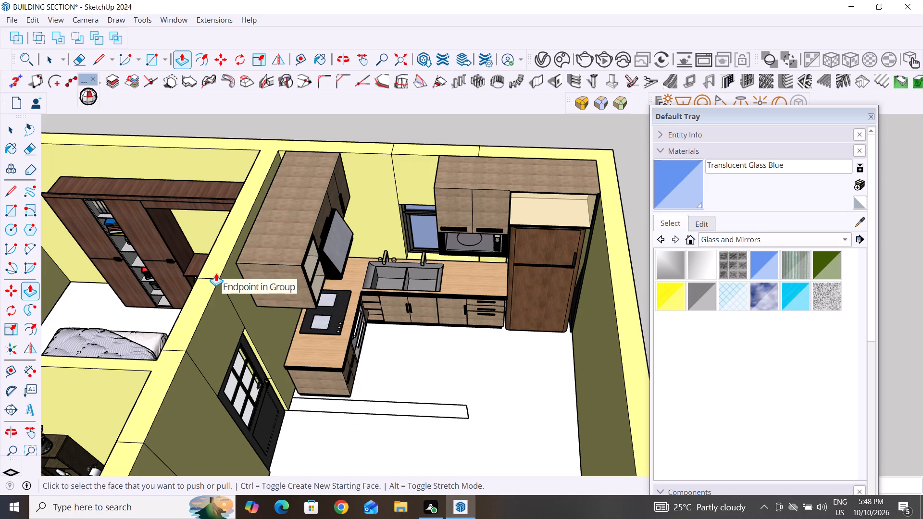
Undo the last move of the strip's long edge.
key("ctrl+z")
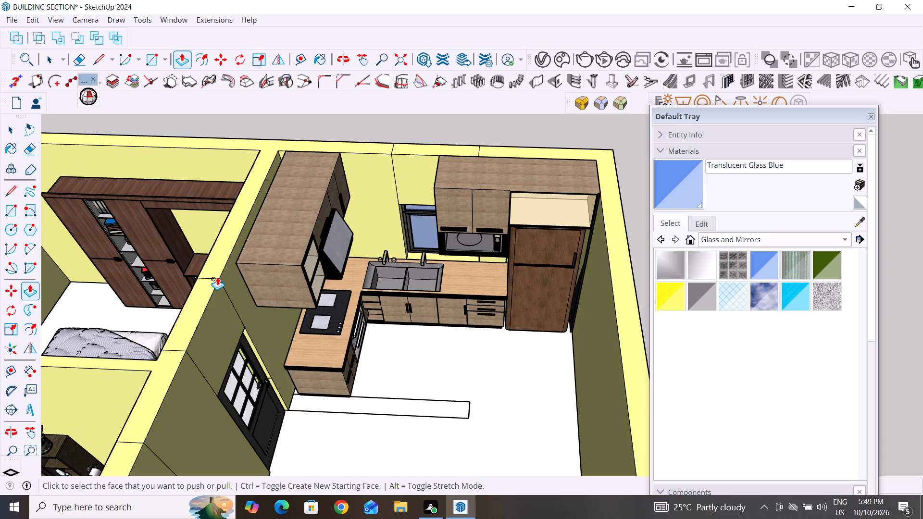
Move the strip's long edge on the kitchen side slightly away from the cabinets so it clears the hob counter's base.
left_click(12, 147)
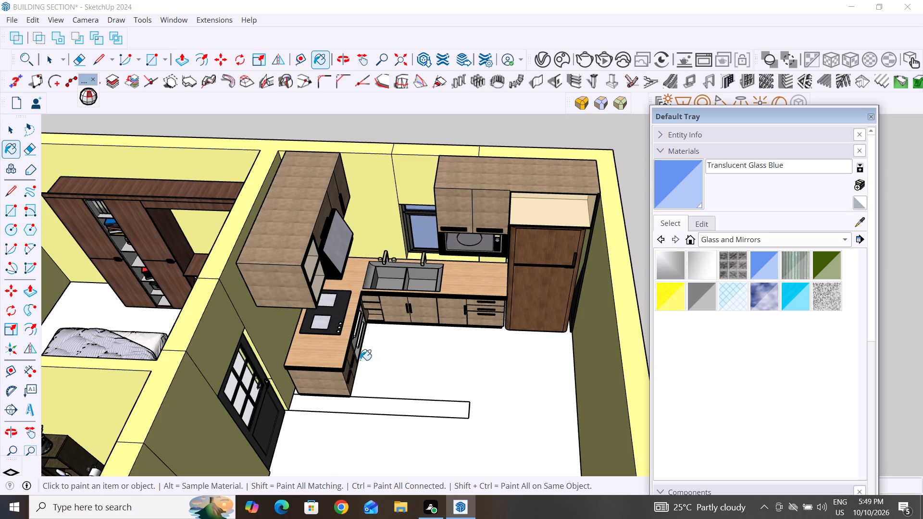
left_click(9, 126)
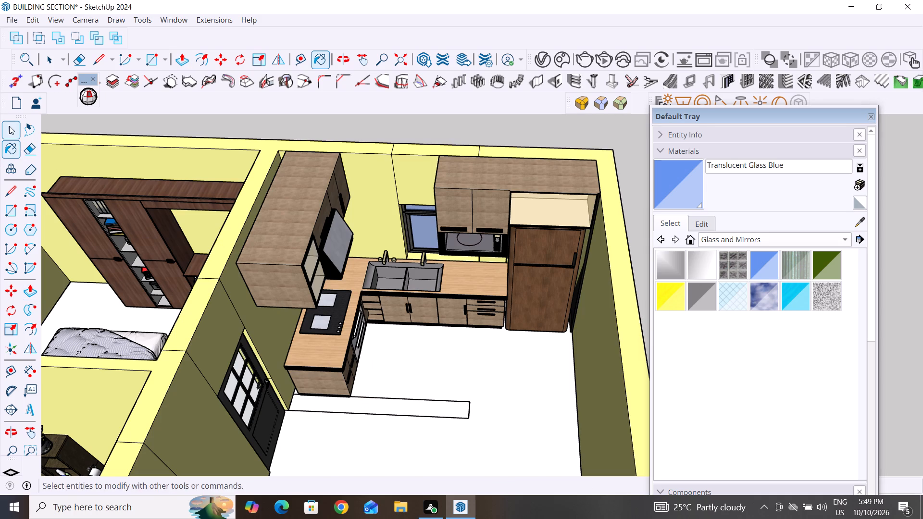
left_click(444, 400)
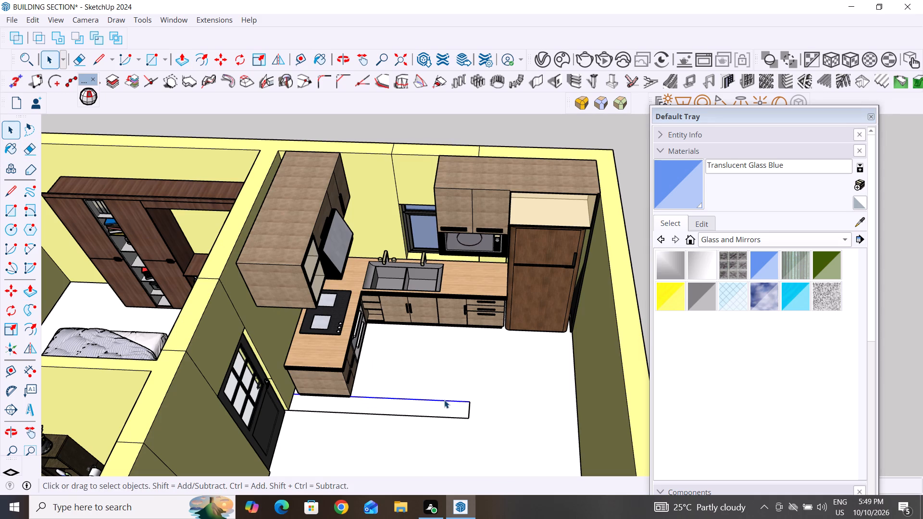
key("m")
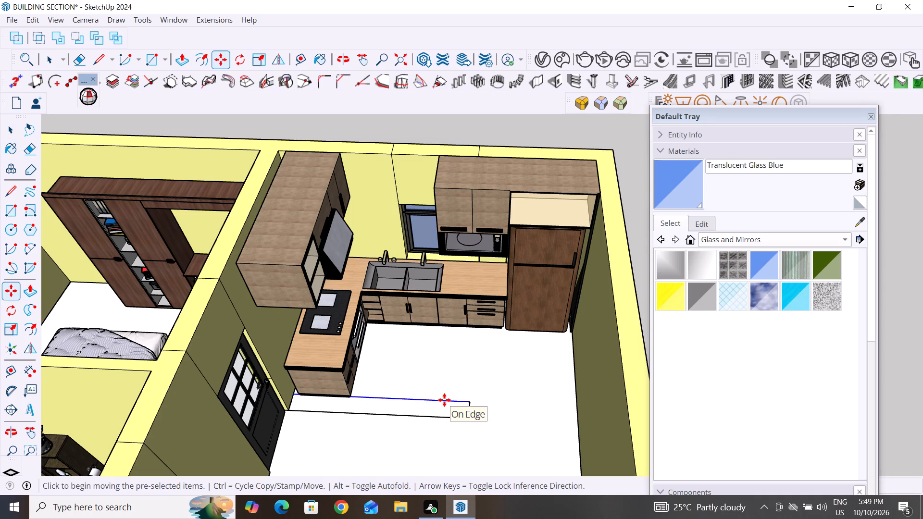
scroll(521, 445, "up", 6)
scroll(446, 362, "up", 9)
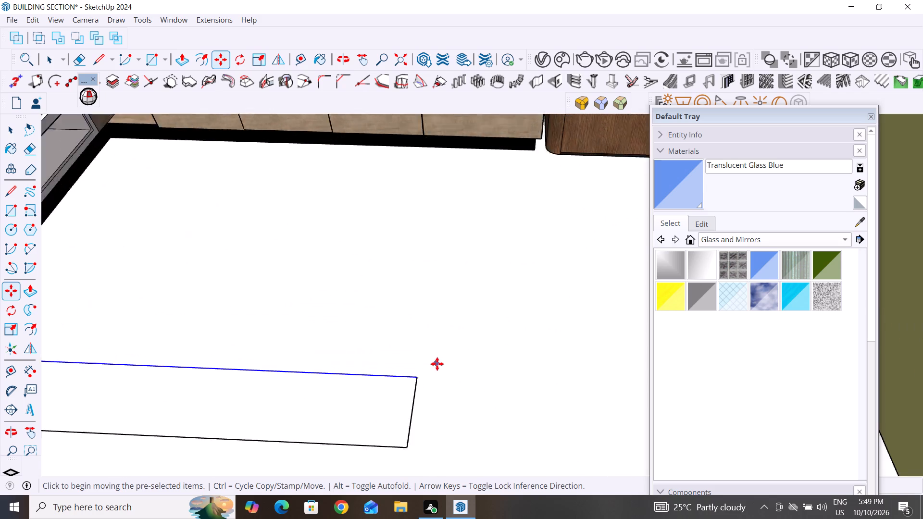
scroll(437, 364, "up", 1)
left_click(401, 383)
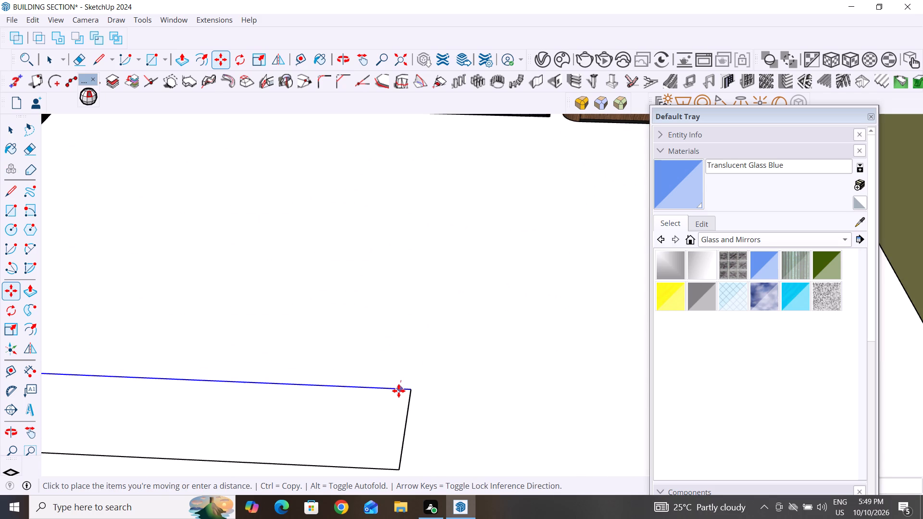
scroll(400, 391, "down", 6)
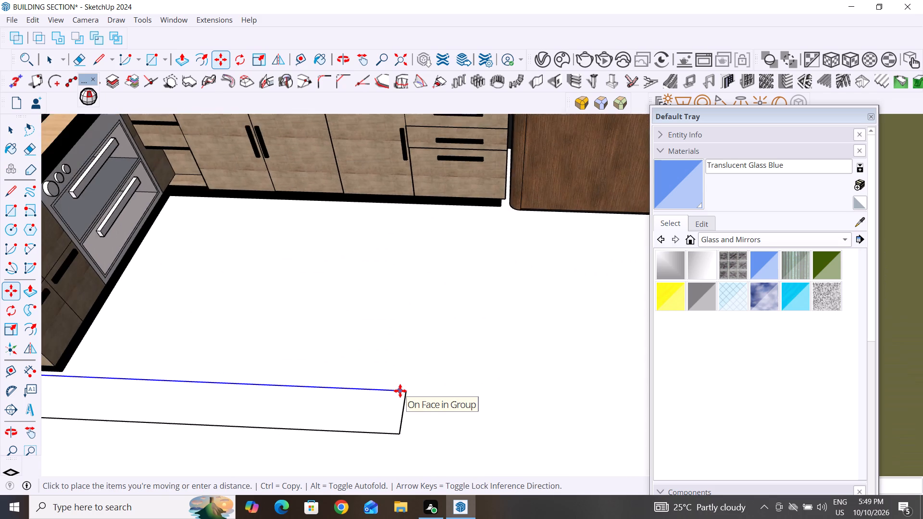
scroll(400, 391, "down", 3)
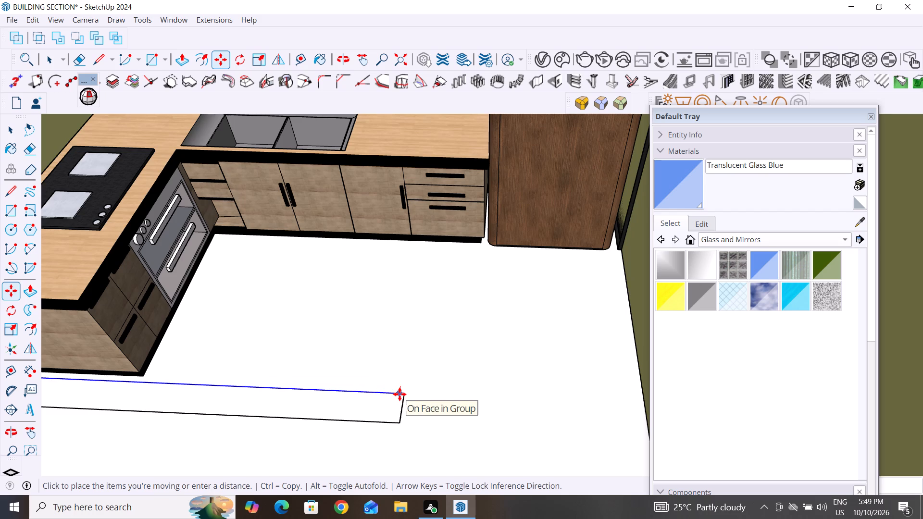
left_click(399, 394)
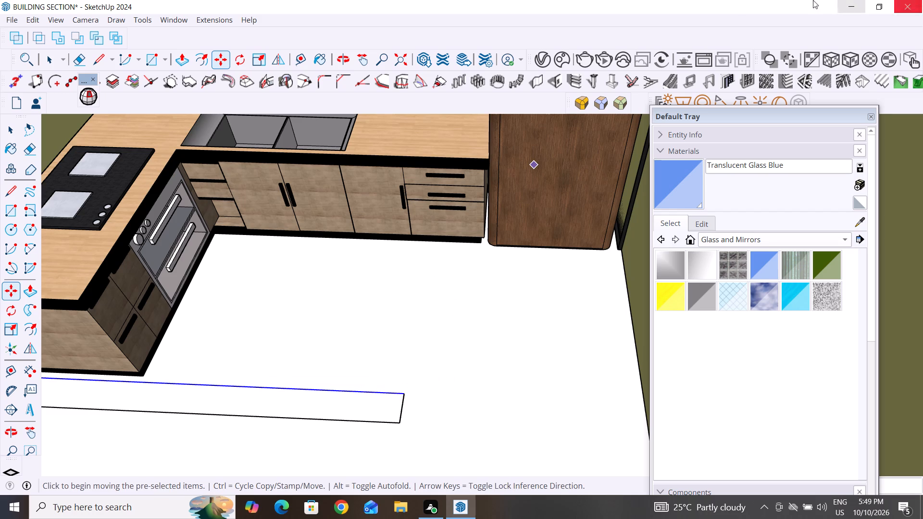
left_click(14, 136)
left_click(314, 334)
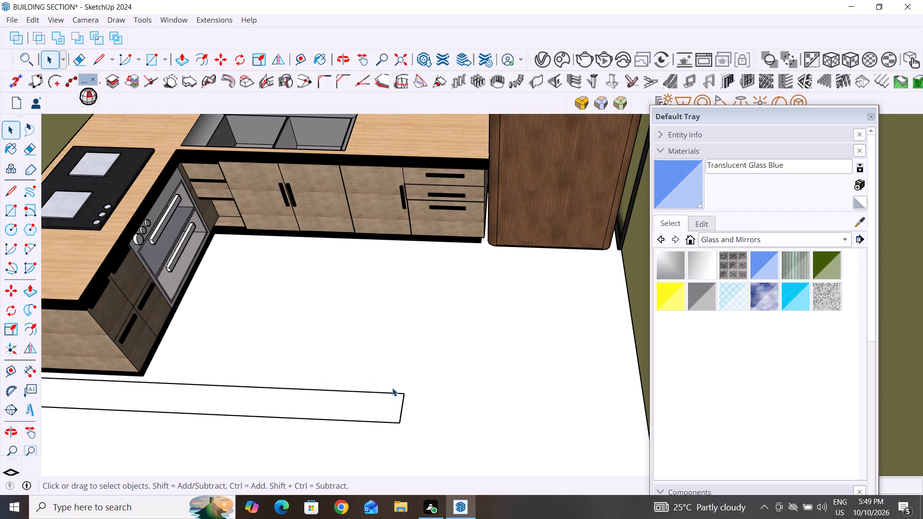
Pull the narrow floor strip beside the hob counter up with Push/Pull to the top of the adjoining house wall.
scroll(418, 406, "down", 6)
left_click(344, 407)
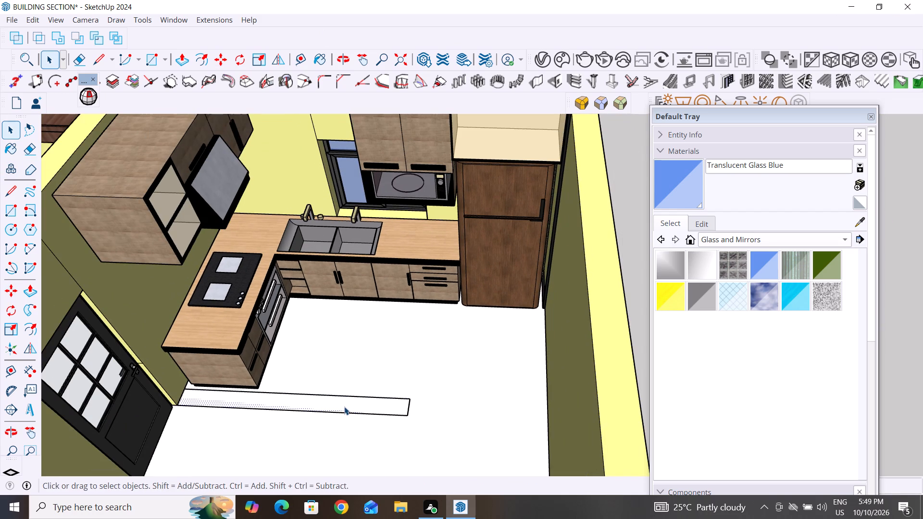
scroll(362, 409, "down", 4)
middle_click_drag(386, 404, 396, 284)
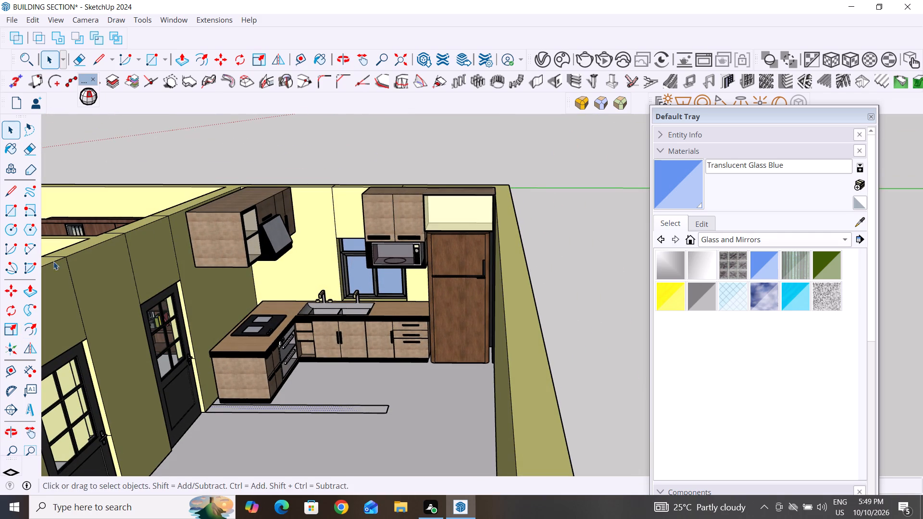
left_click(28, 290)
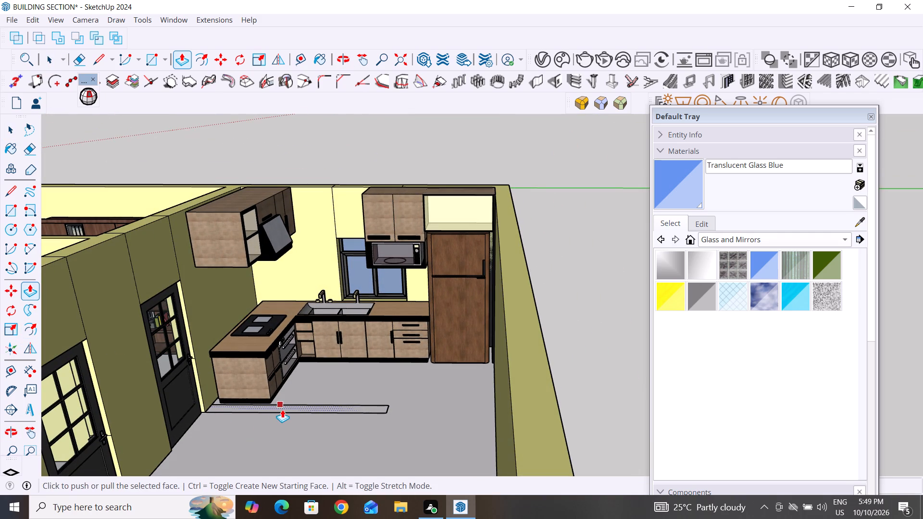
left_click(287, 407)
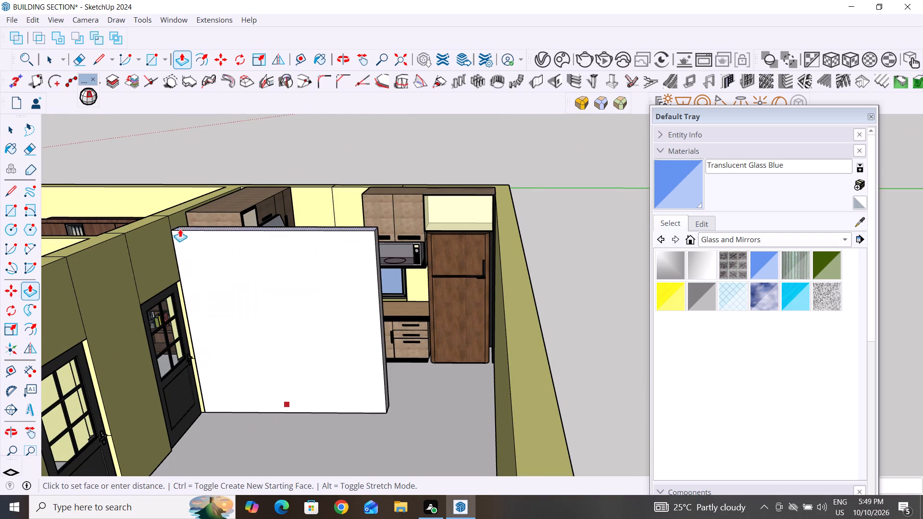
left_click(172, 217)
scroll(248, 380, "down", 2)
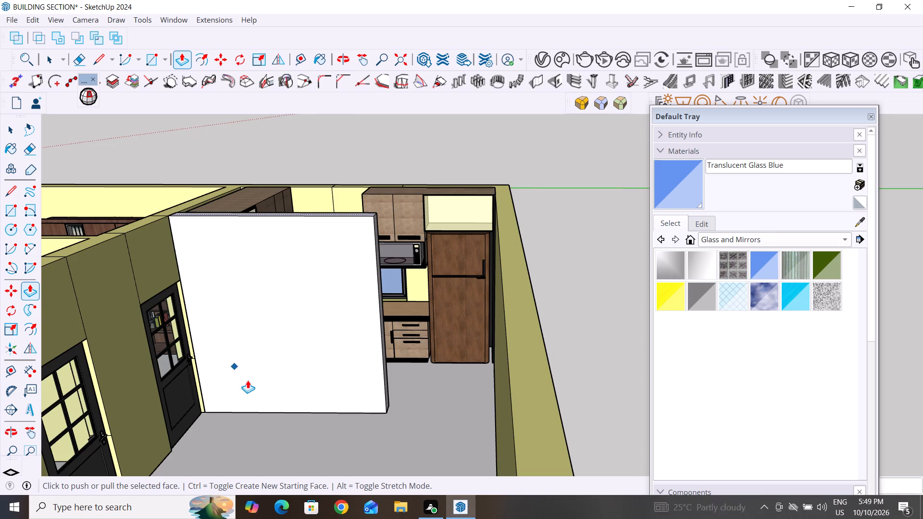
scroll(248, 380, "down", 4)
left_click(8, 134)
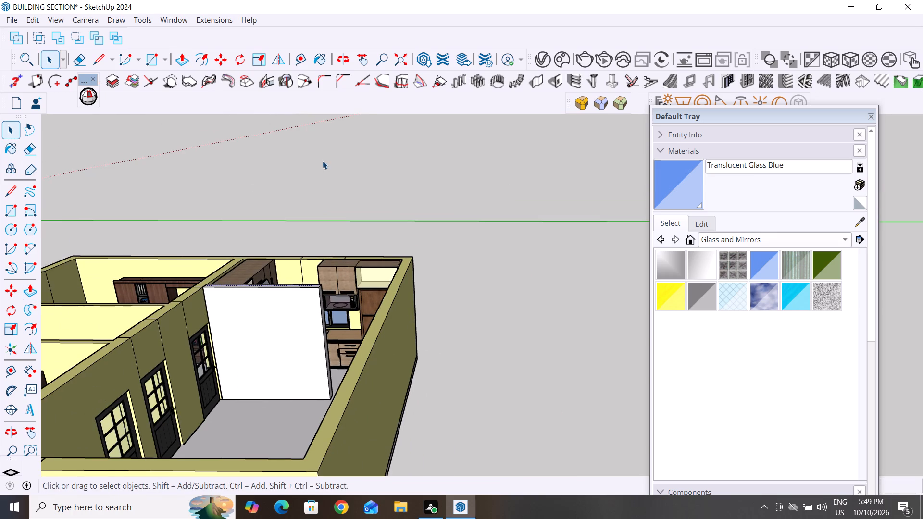
left_click(323, 161)
Examine the new kitchen partition from several angles in relation to the kitchen, hall and surrounding rooms.
scroll(557, 329, "down", 3)
middle_click_drag(565, 326, 570, 415)
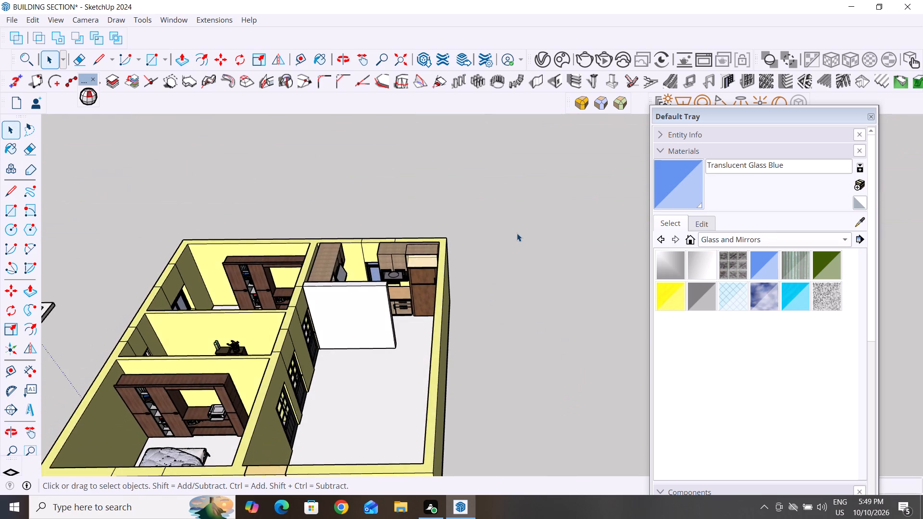
scroll(517, 233, "up", 4)
middle_click_drag(523, 311, 620, 265)
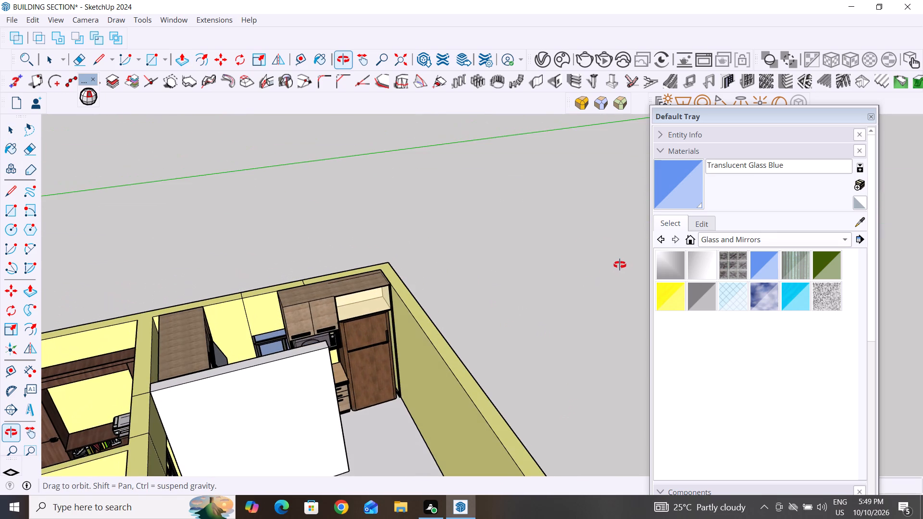
middle_click_drag(620, 265, 473, 308)
scroll(494, 289, "down", 5)
middle_click_drag(552, 264, 476, 343)
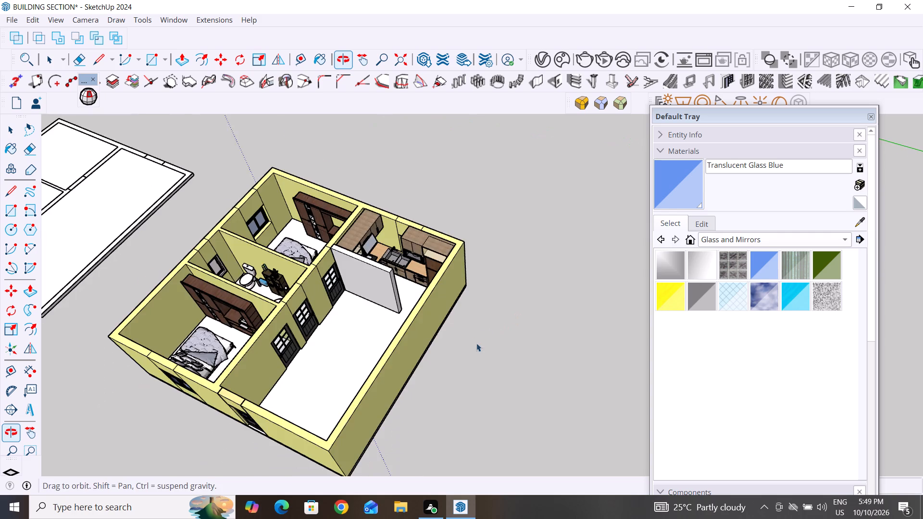
scroll(490, 321, "down", 7)
scroll(541, 192, "up", 8)
middle_click_drag(464, 398, 442, 389)
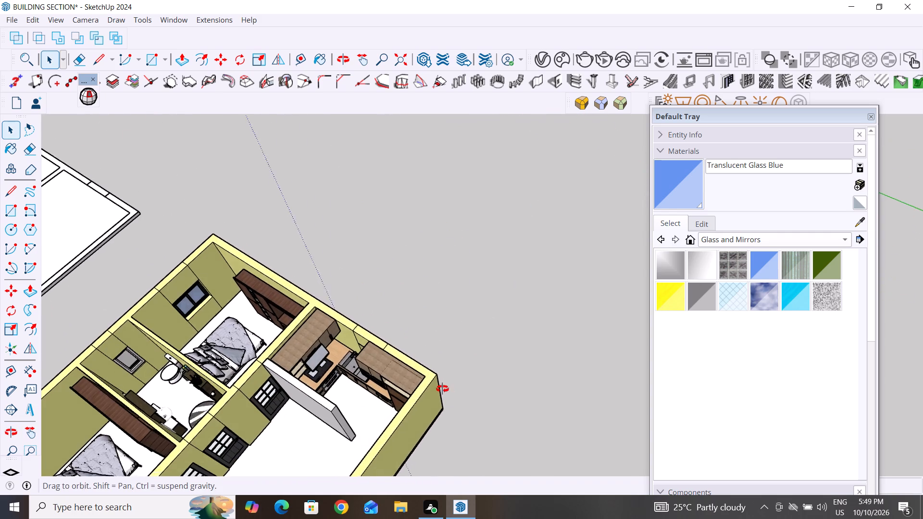
middle_click_drag(442, 389, 503, 302)
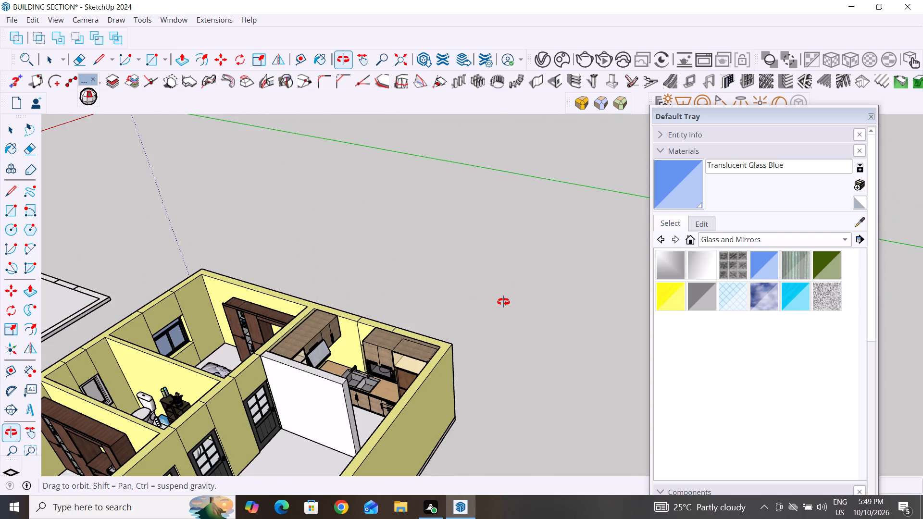
scroll(324, 417, "up", 2)
scroll(367, 375, "down", 4)
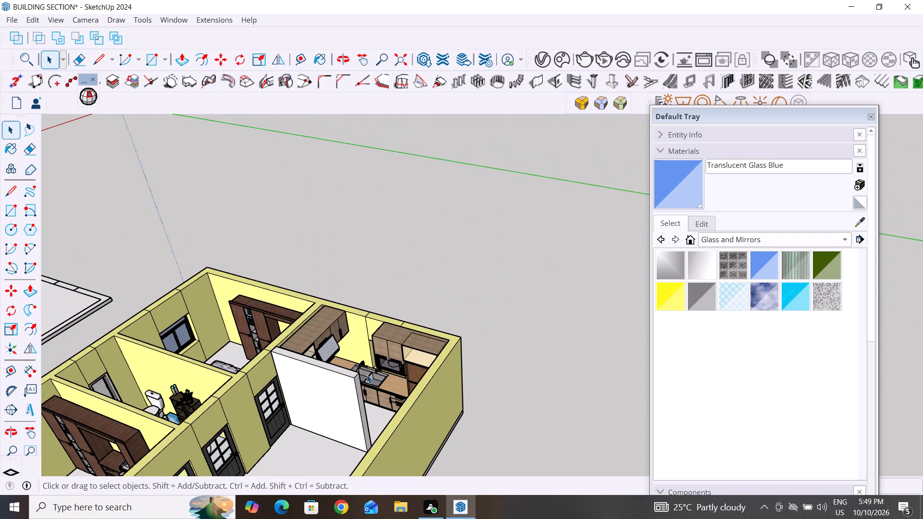
scroll(367, 375, "down", 7)
middle_click_drag(324, 420, 491, 414)
scroll(504, 356, "down", 5)
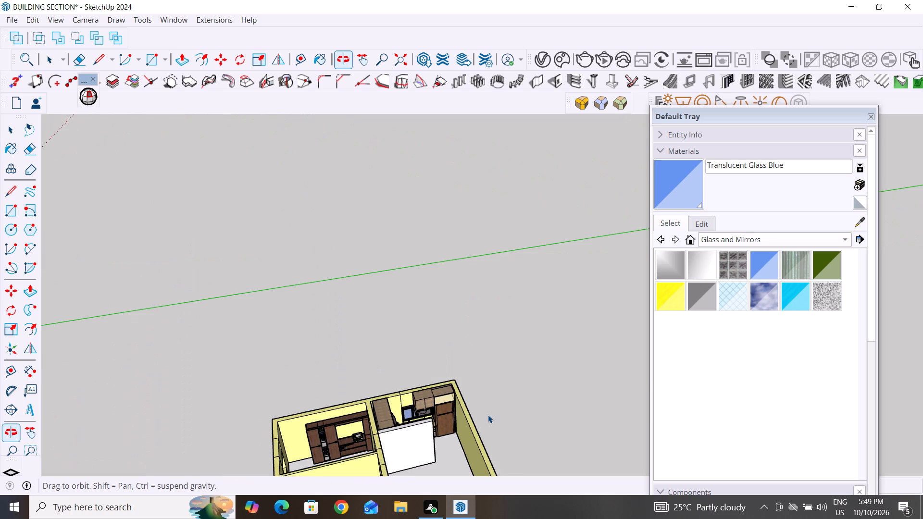
scroll(406, 286, "down", 4)
scroll(483, 456, "up", 4)
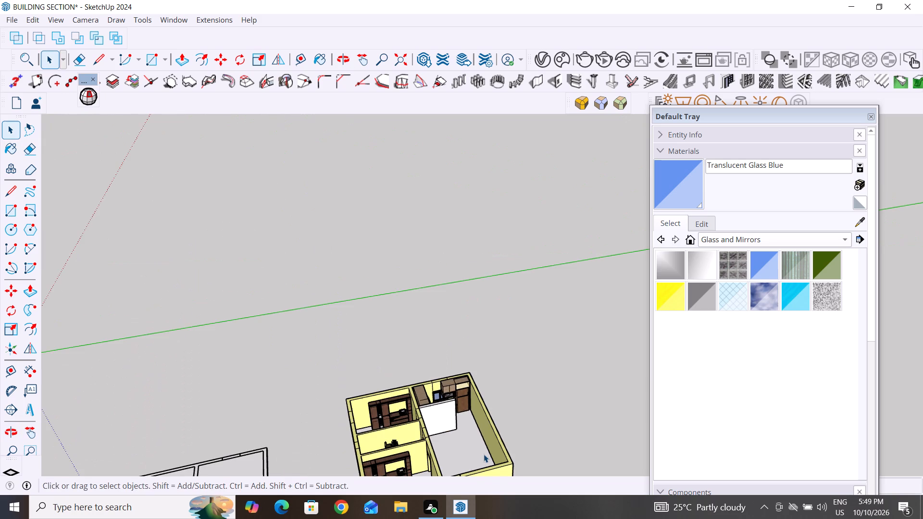
scroll(437, 319, "up", 3)
scroll(455, 362, "up", 1)
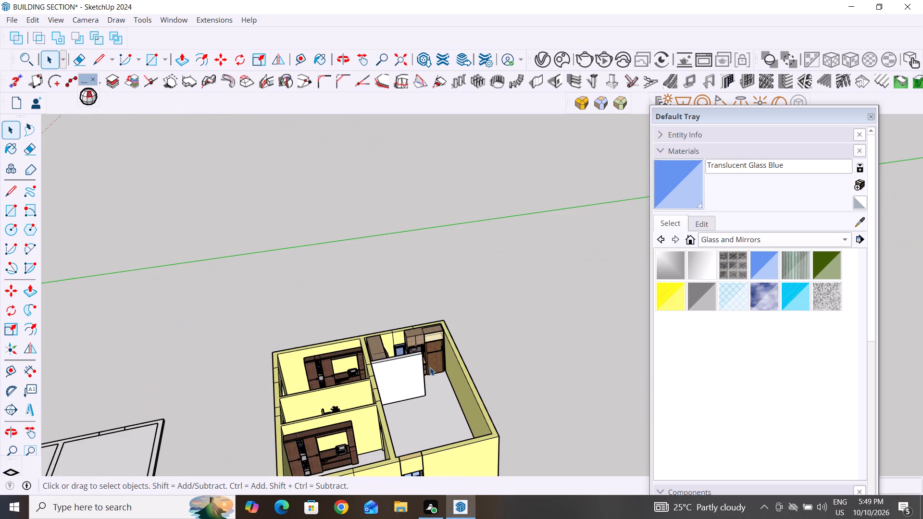
scroll(540, 306, "down", 2)
Paint all faces of the new kitchen partition with Color D02 from the Colors collection.
middle_click_drag(555, 356, 401, 425)
scroll(441, 327, "up", 12)
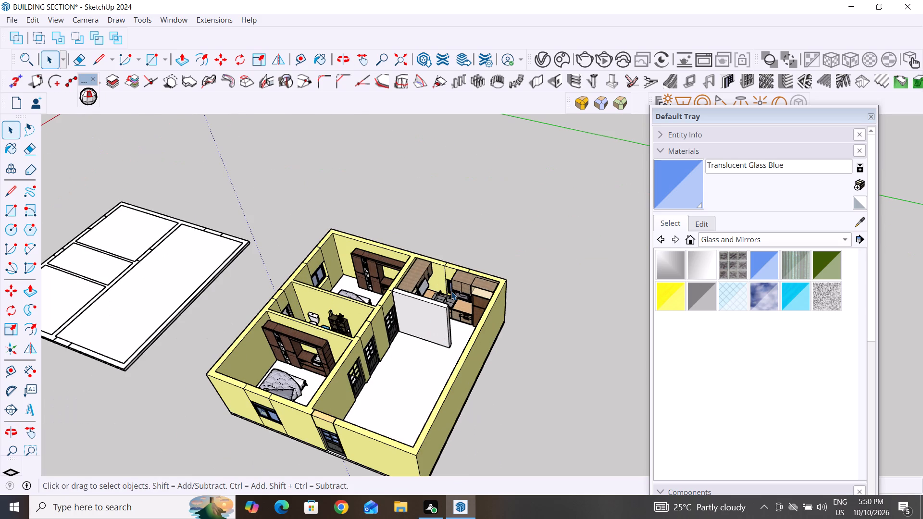
triple_click(451, 292)
left_click(451, 292)
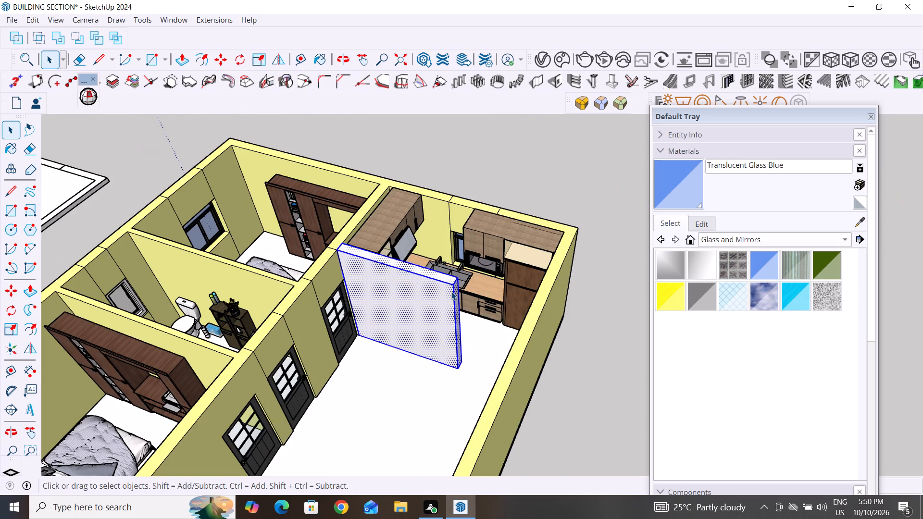
left_click(661, 239)
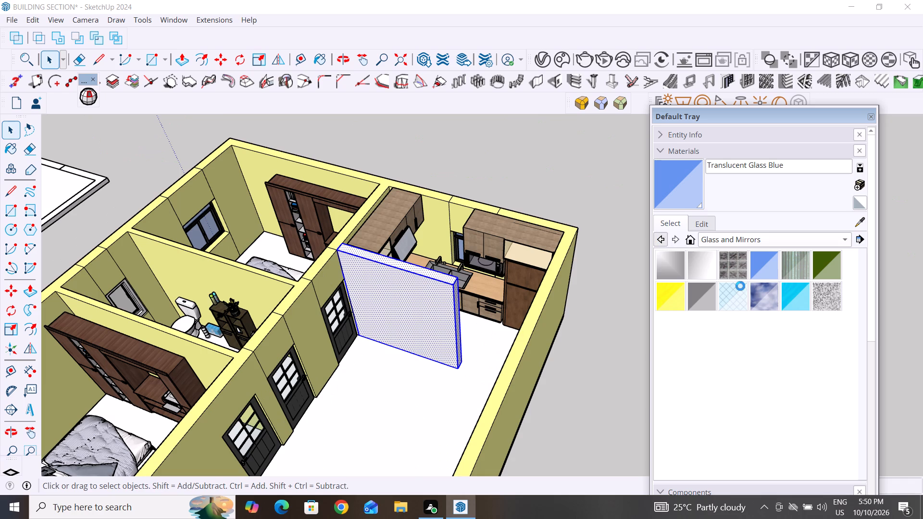
scroll(712, 320, "up", 3)
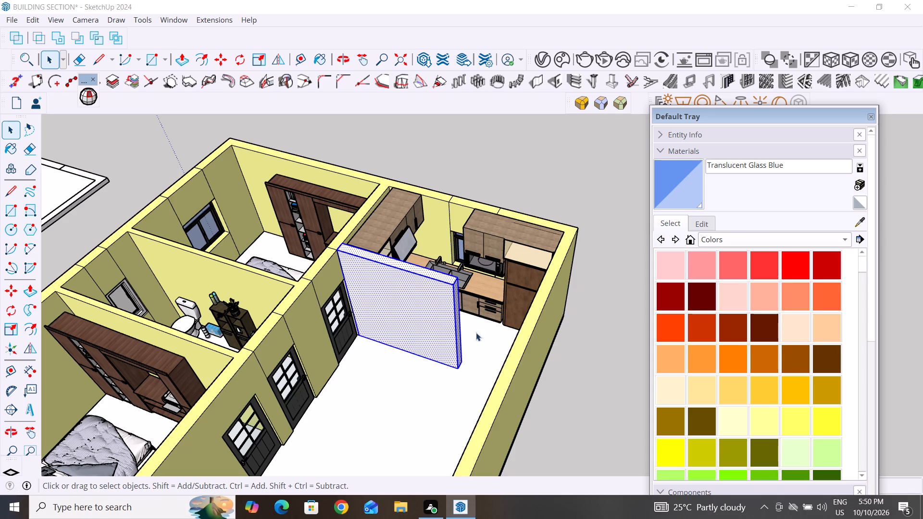
left_click(696, 390)
left_click(425, 303)
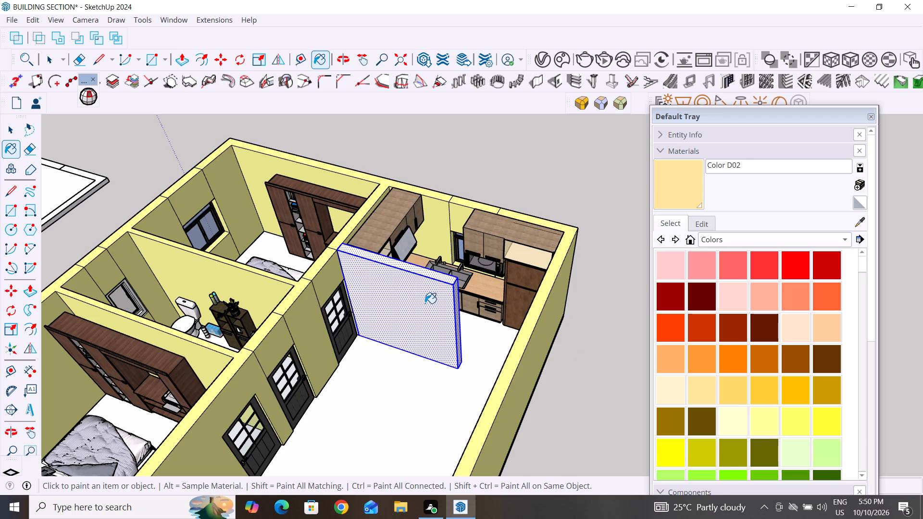
middle_click_drag(614, 327, 305, 392)
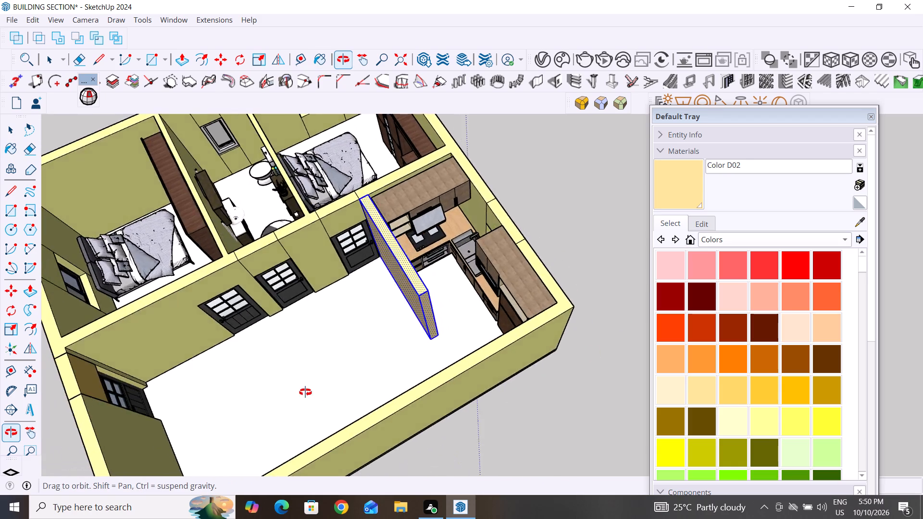
middle_click_drag(305, 392, 202, 361)
scroll(414, 222, "up", 4)
scroll(414, 223, "down", 8)
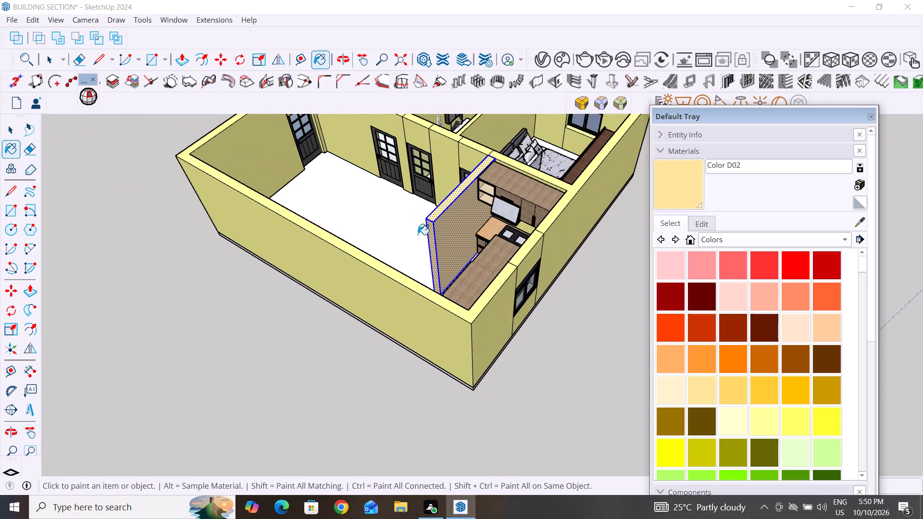
scroll(418, 235, "down", 2)
middle_click_drag(397, 221, 616, 270)
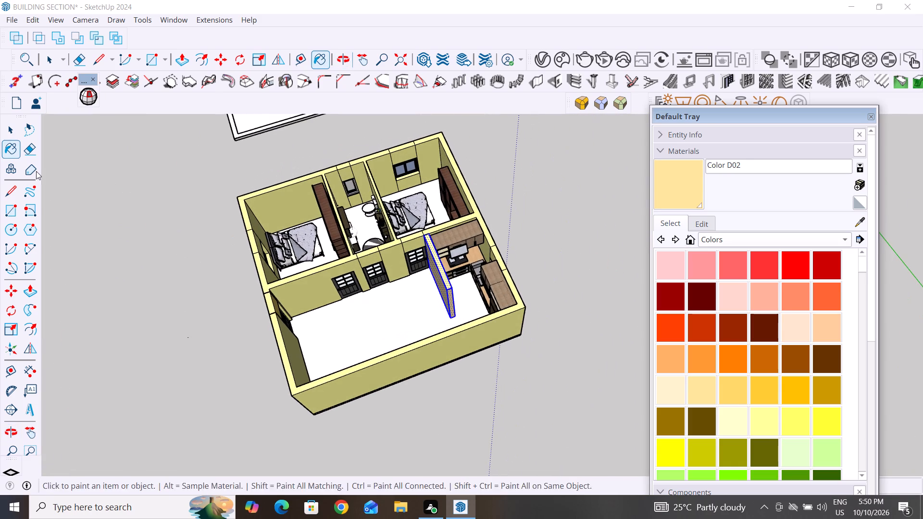
left_click(12, 136)
left_click(122, 240)
Copy the glazed door from the outer wall's hall entrance to the kitchen opening, with its bottom corner against the outer side wall.
scroll(277, 386, "down", 4)
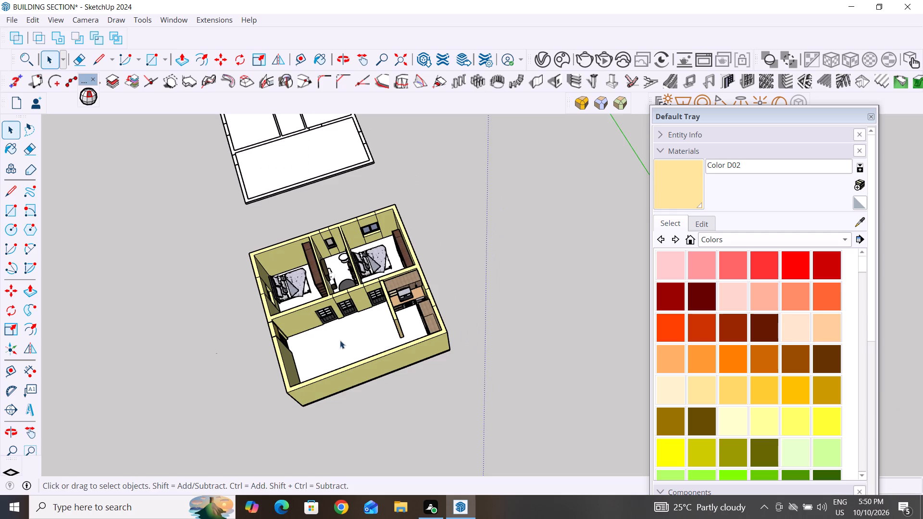
middle_click_drag(373, 361, 603, 355)
scroll(470, 376, "up", 5)
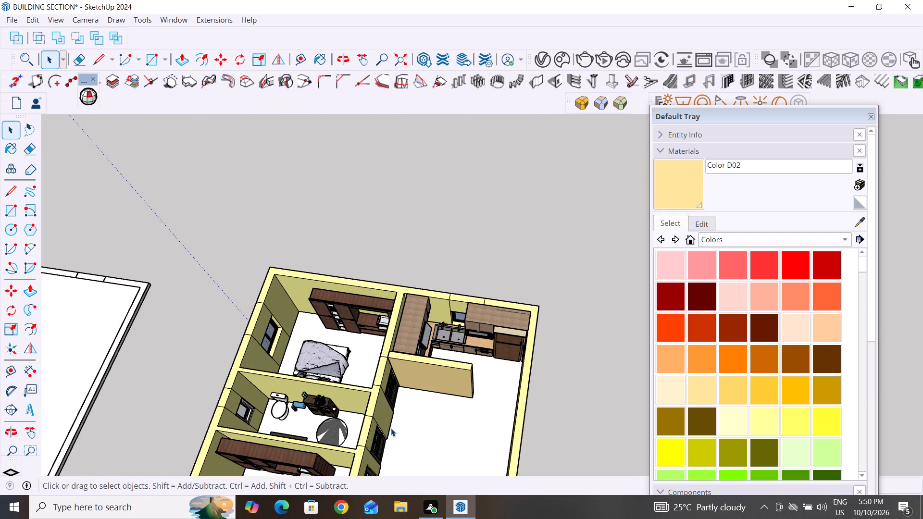
scroll(499, 307, "down", 10)
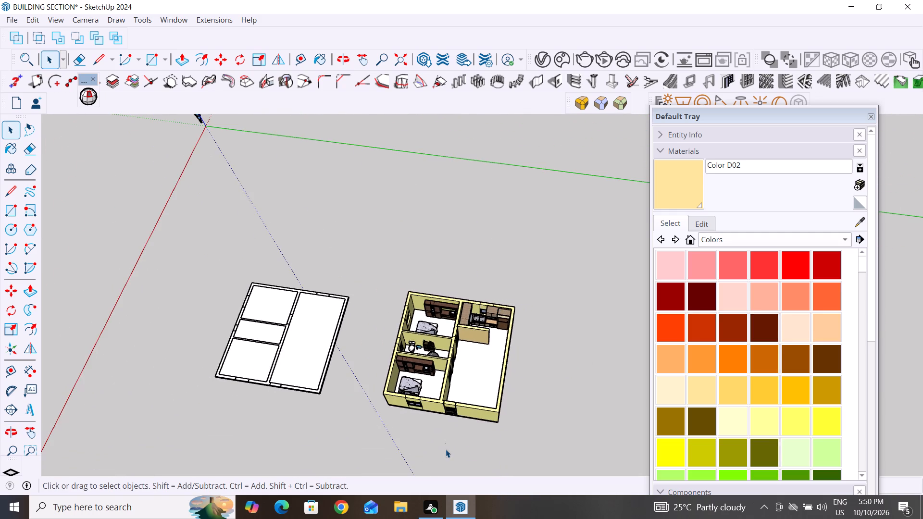
scroll(448, 432, "up", 18)
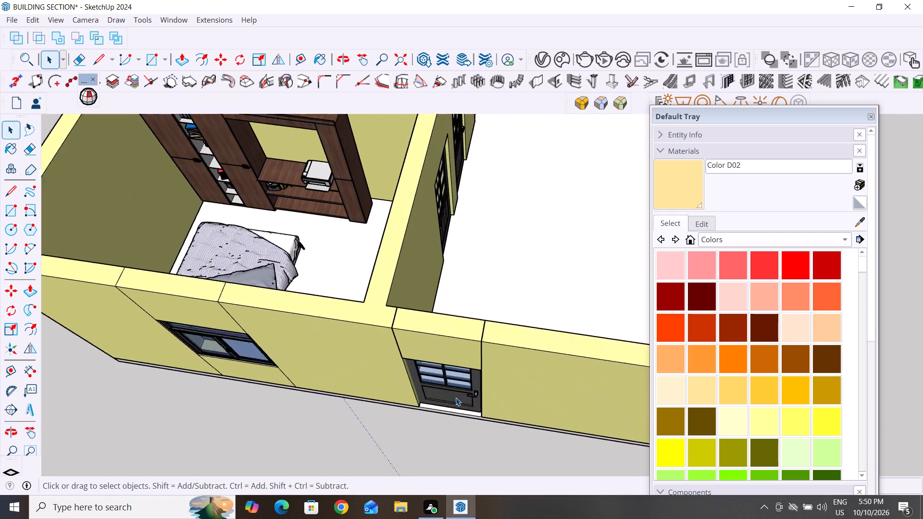
scroll(456, 397, "up", 4)
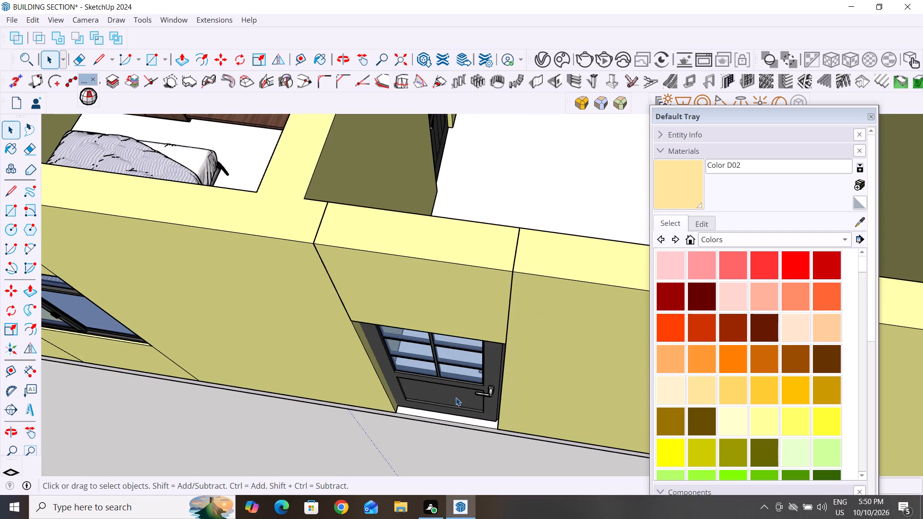
left_click(456, 397)
scroll(456, 397, "down", 1)
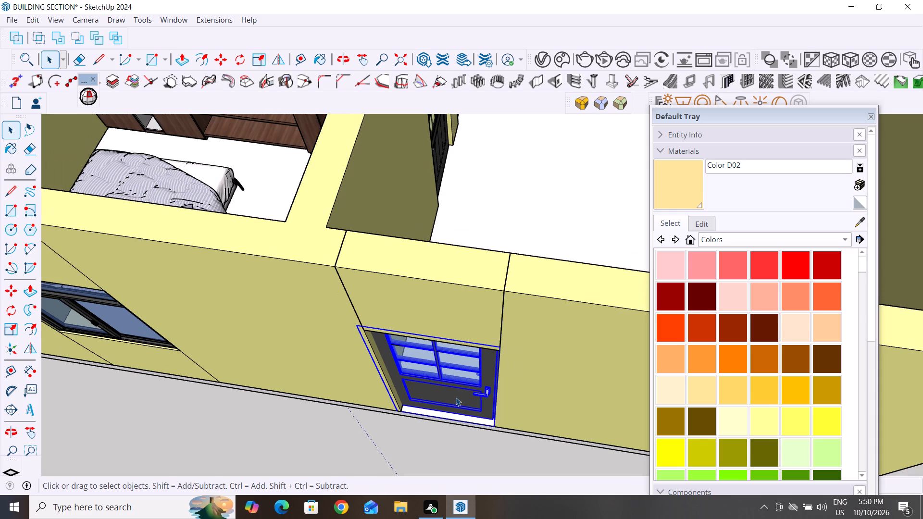
key("space")
key("m")
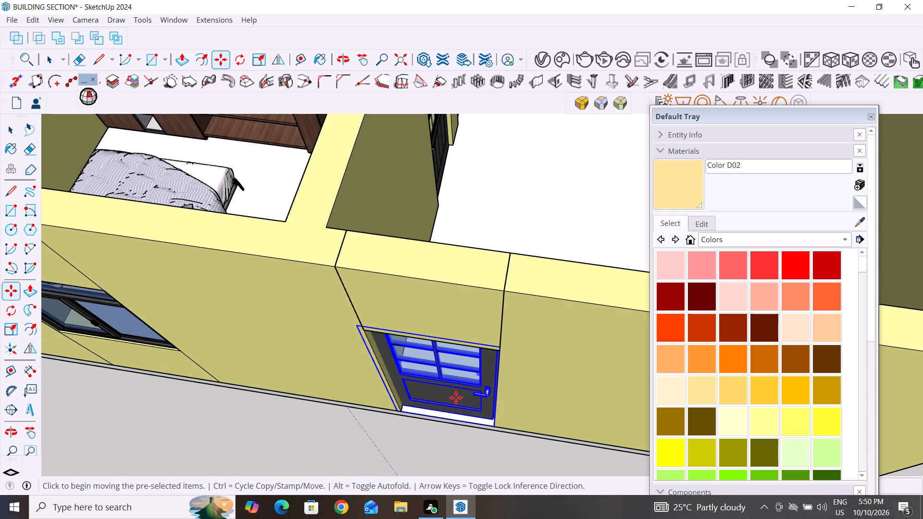
left_click(488, 416)
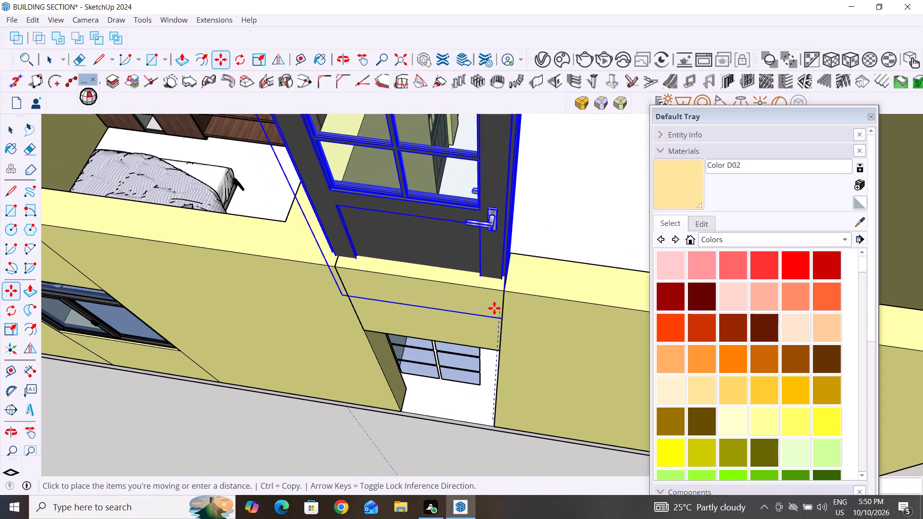
scroll(463, 372, "down", 4)
scroll(530, 301, "down", 3)
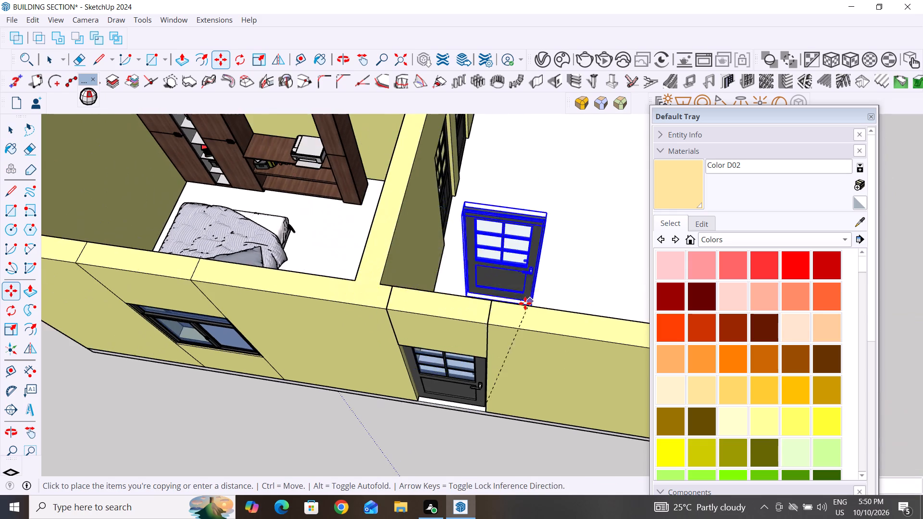
scroll(525, 303, "down", 4)
scroll(366, 428, "down", 6)
scroll(548, 260, "up", 14)
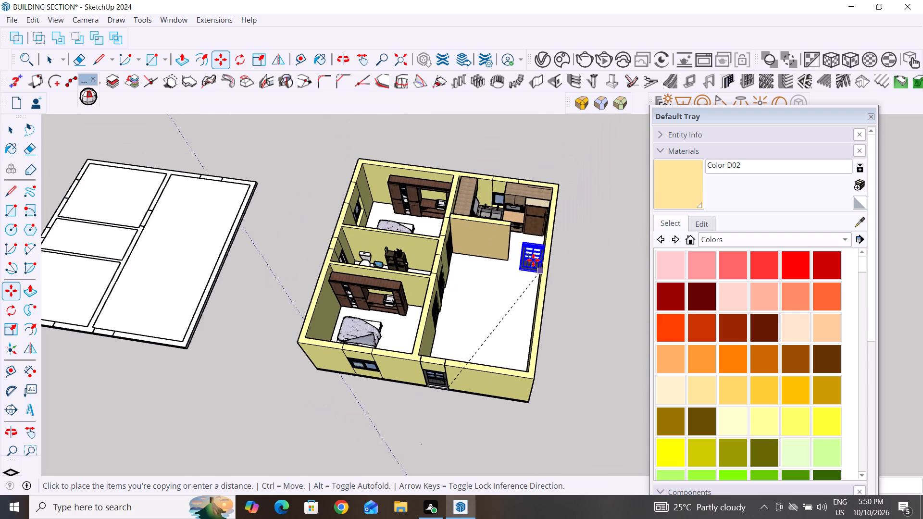
scroll(533, 260, "up", 8)
middle_click_drag(503, 274, 586, 297)
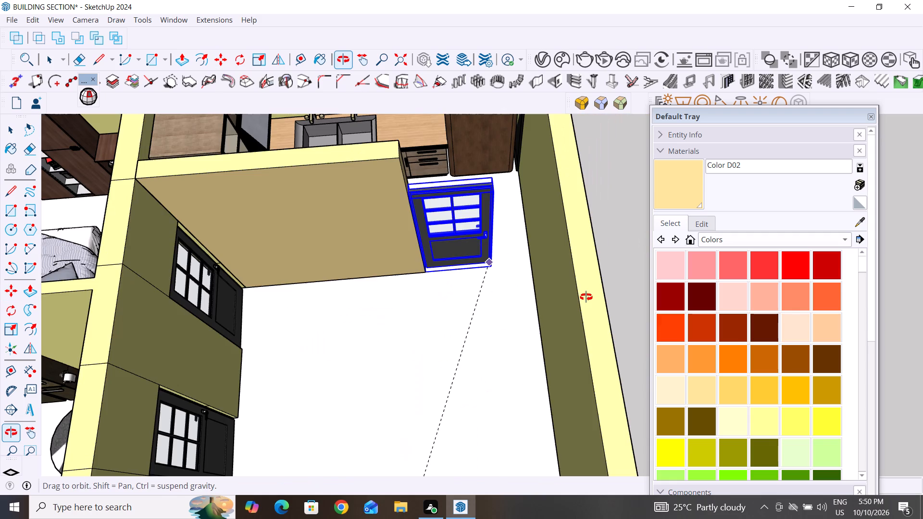
middle_click_drag(586, 297, 573, 136)
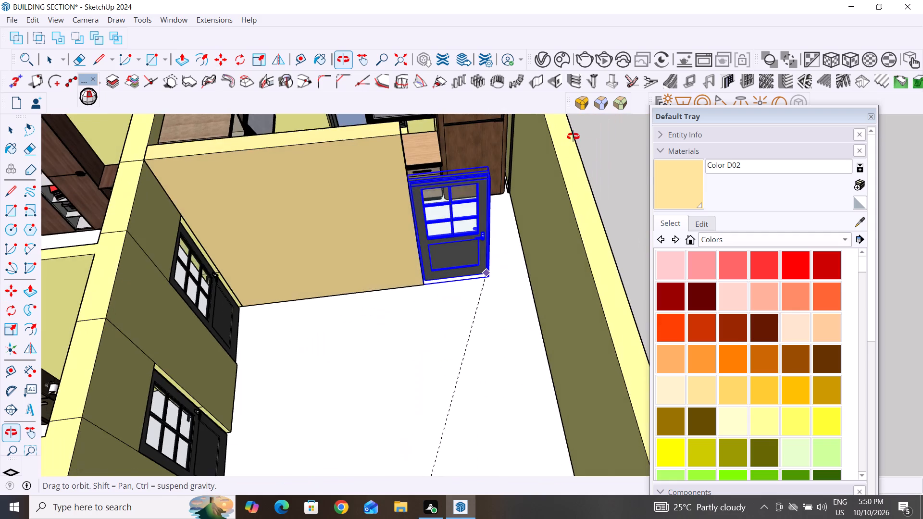
middle_click_drag(573, 136, 573, 136)
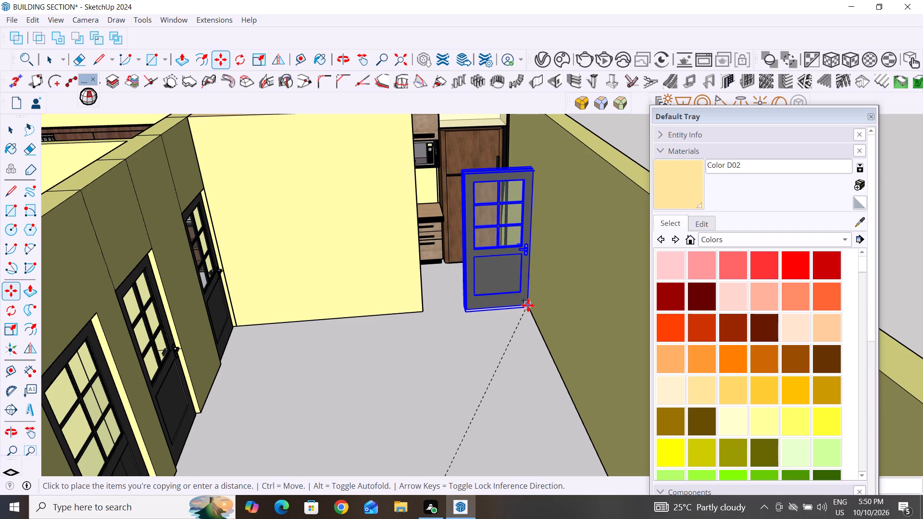
left_click(528, 305)
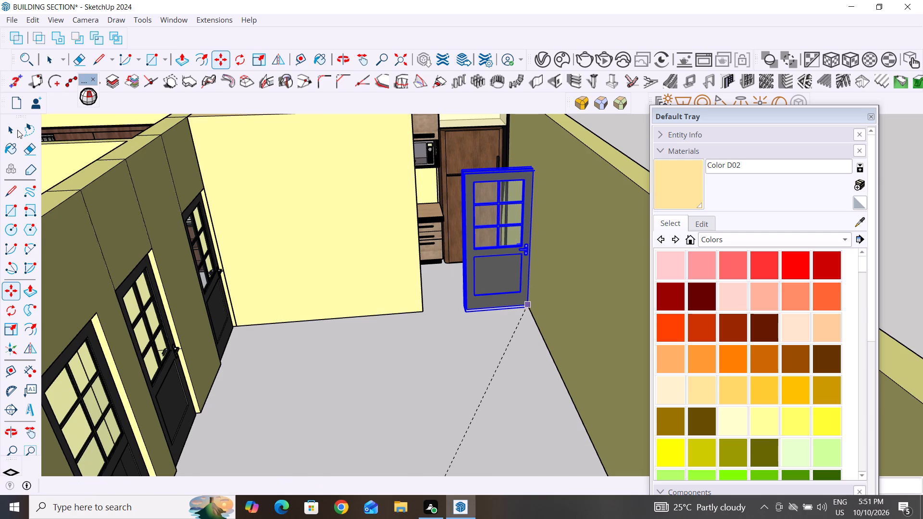
left_click(17, 130)
Extend the kitchen partition's free end with Push/Pull to the near edge of the copied door.
scroll(387, 241, "down", 2)
scroll(433, 283, "down", 2)
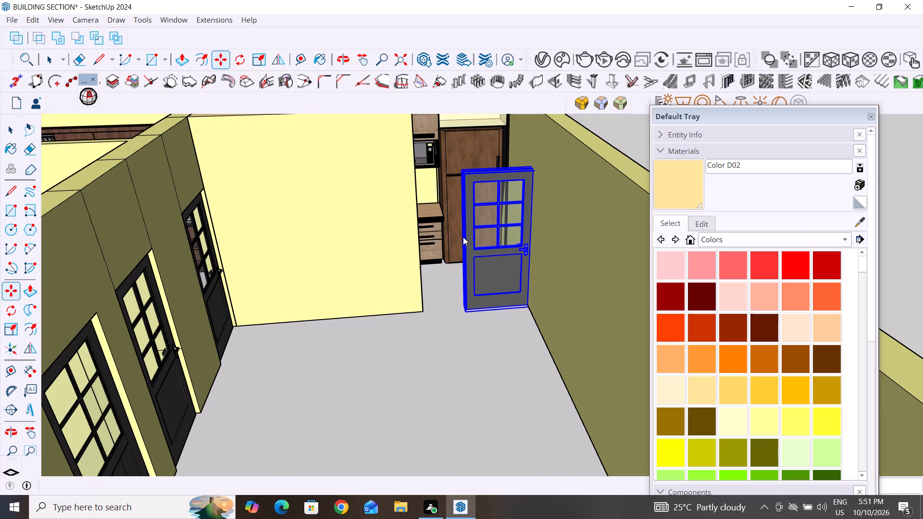
scroll(463, 237, "down", 2)
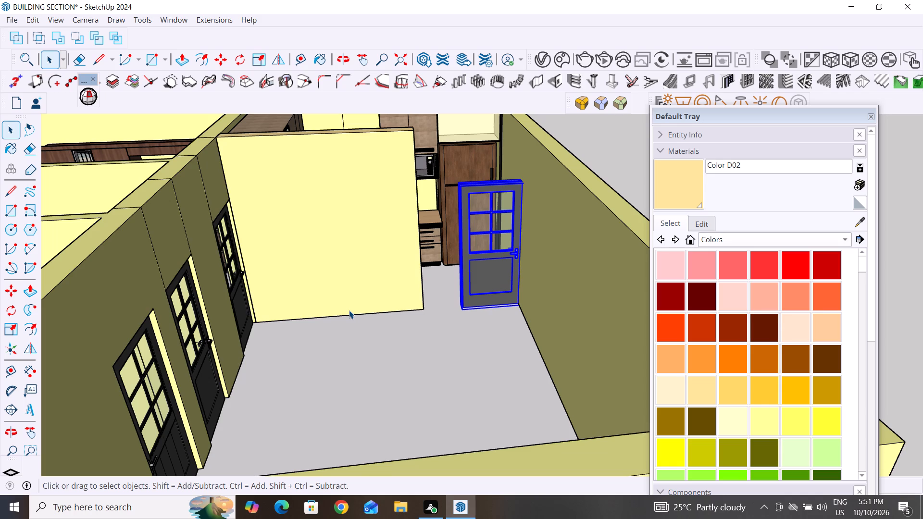
scroll(462, 270, "up", 1)
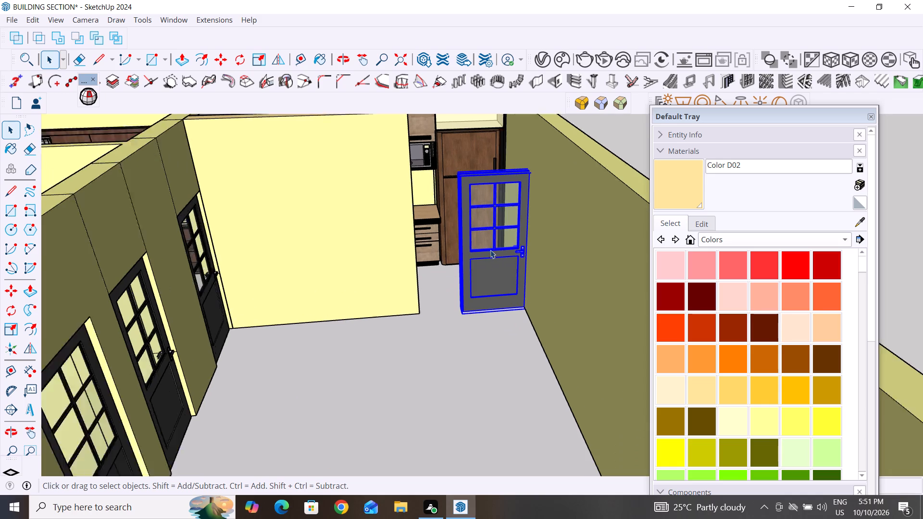
scroll(490, 250, "up", 2)
middle_click_drag(508, 290, 468, 484)
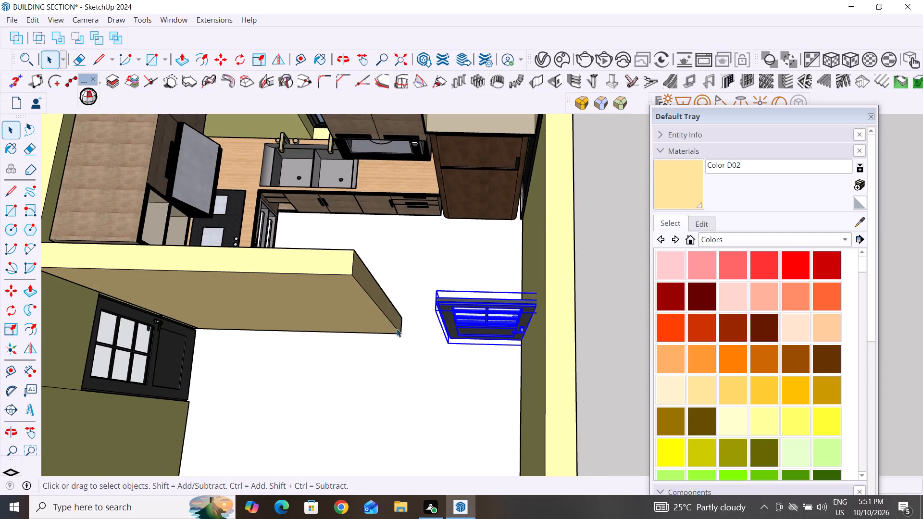
left_click(396, 323)
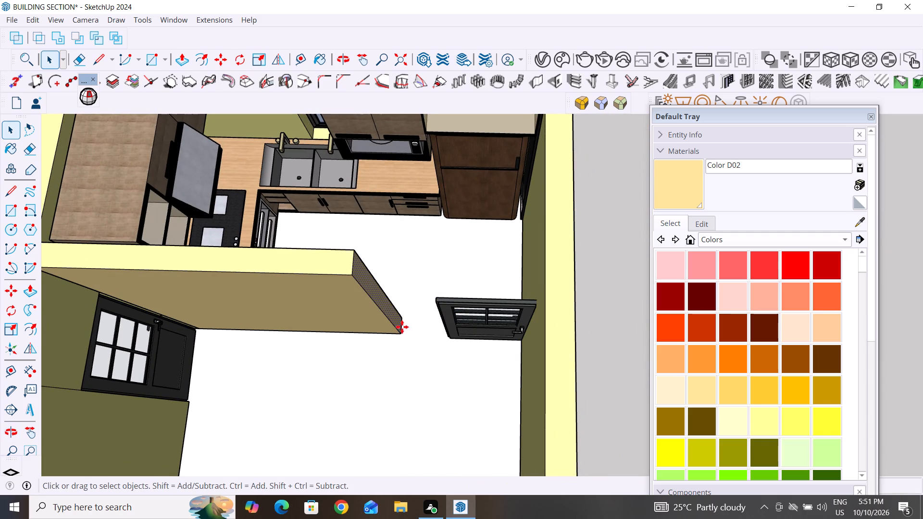
key("m")
left_click(182, 60)
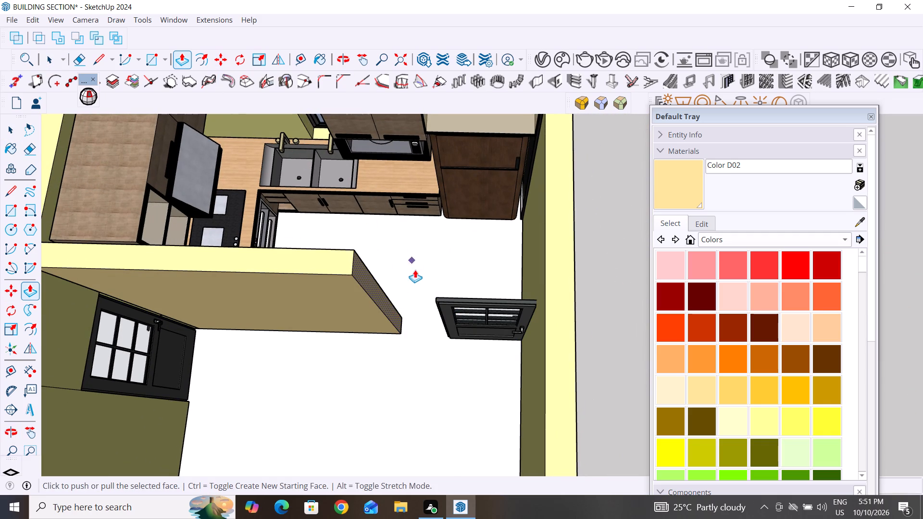
scroll(401, 312, "up", 6)
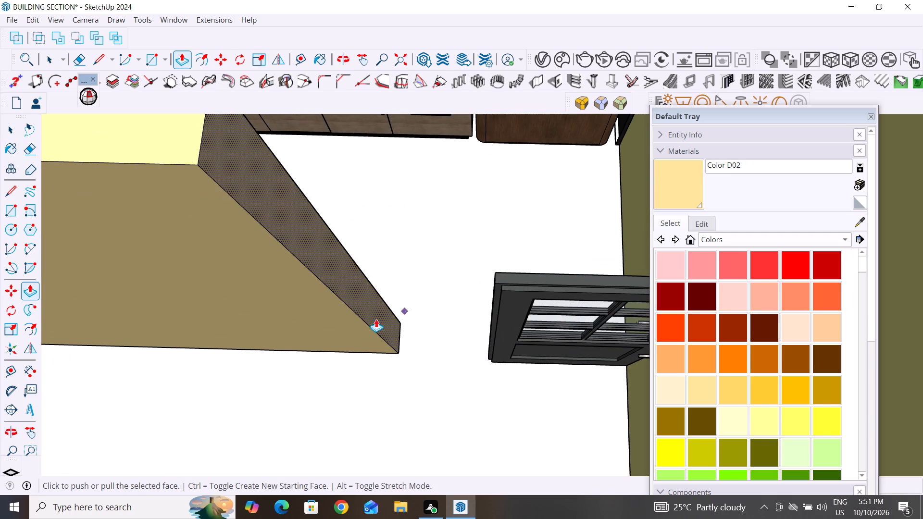
left_click(364, 305)
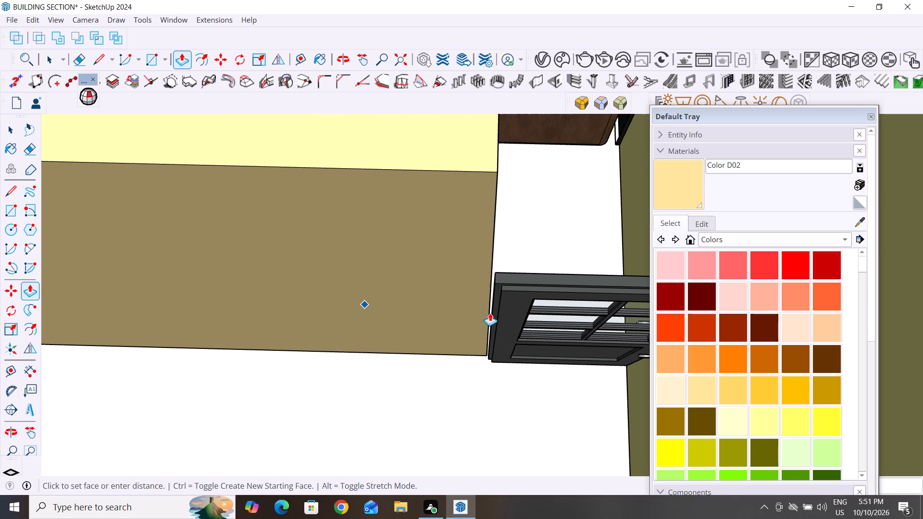
left_click(491, 313)
left_click(12, 133)
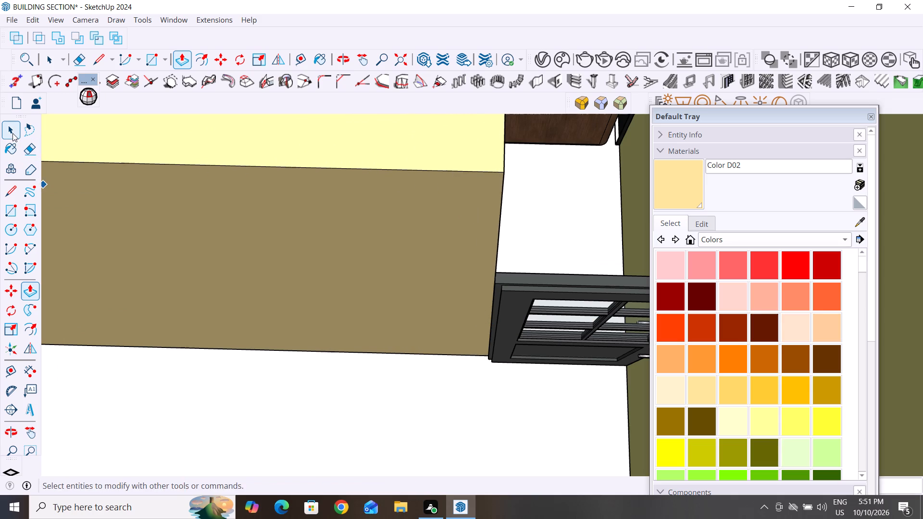
Push the kitchen partition's end face back slightly from the copied door's frame.
scroll(228, 344, "down", 2)
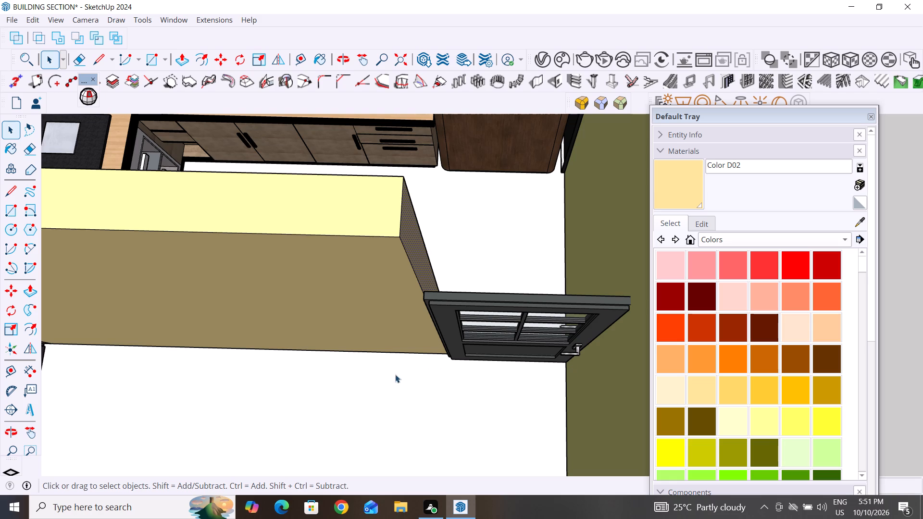
scroll(383, 378, "down", 3)
scroll(502, 355, "up", 5)
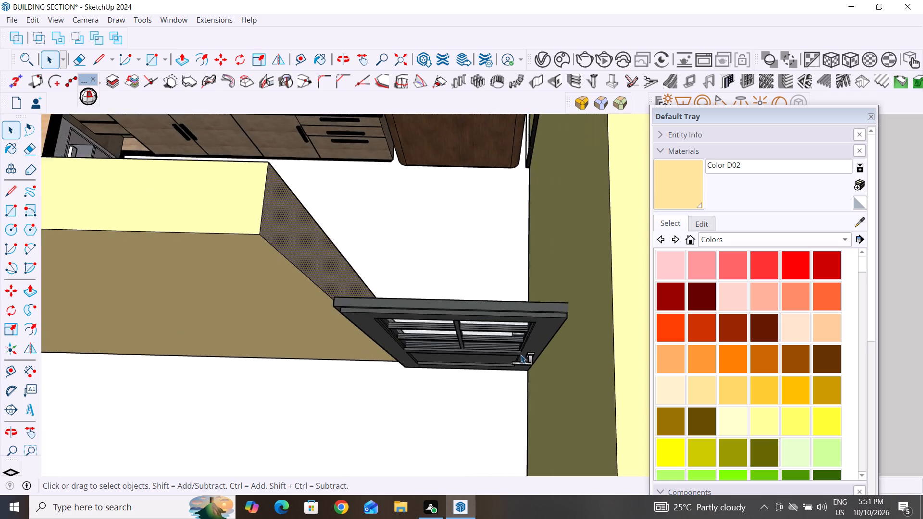
scroll(521, 355, "up", 2)
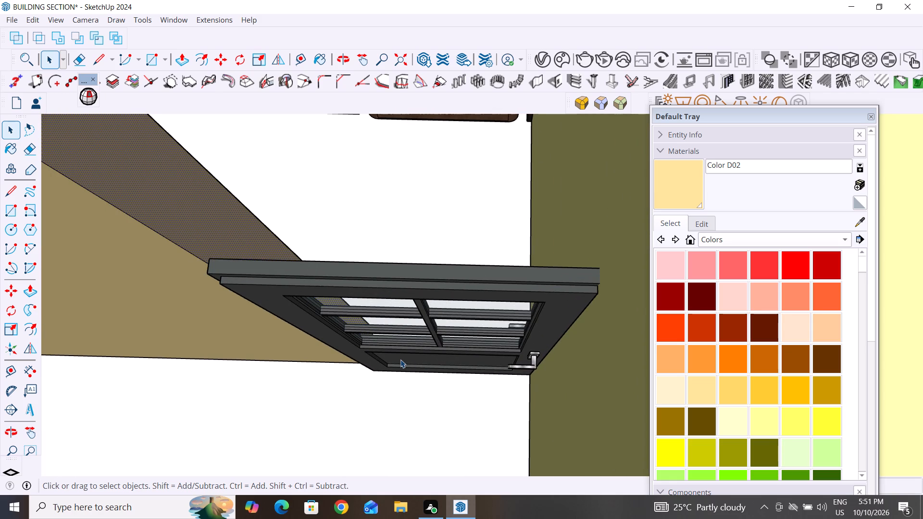
left_click(187, 58)
left_click(213, 223)
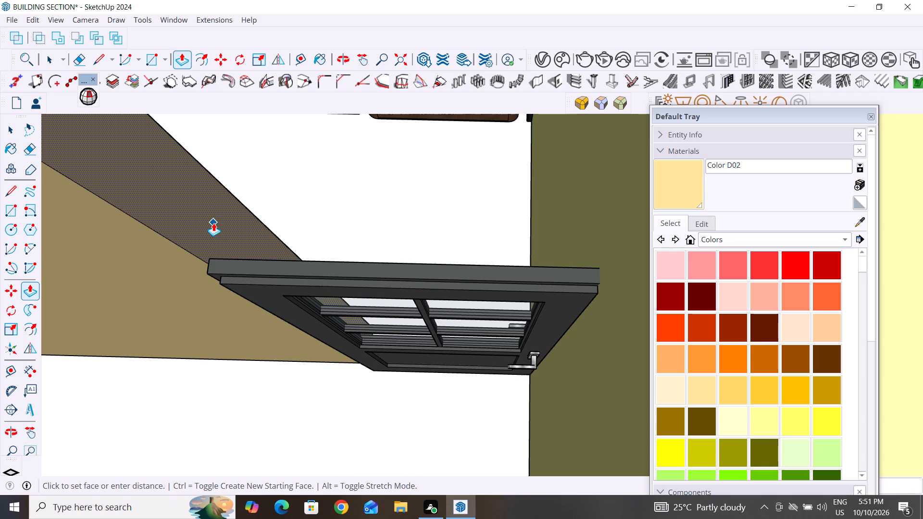
left_click(188, 208)
left_click(4, 132)
Examine the kitchen partition and its new door from several angles, checking the fit against the outer wall and the space above.
scroll(306, 198, "down", 4)
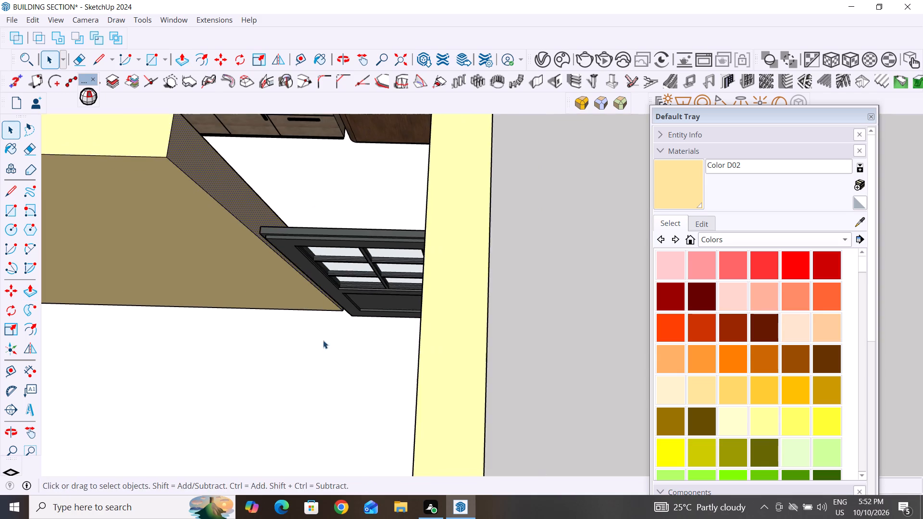
middle_click_drag(323, 341, 381, 144)
scroll(369, 363, "up", 3)
scroll(423, 376, "down", 4)
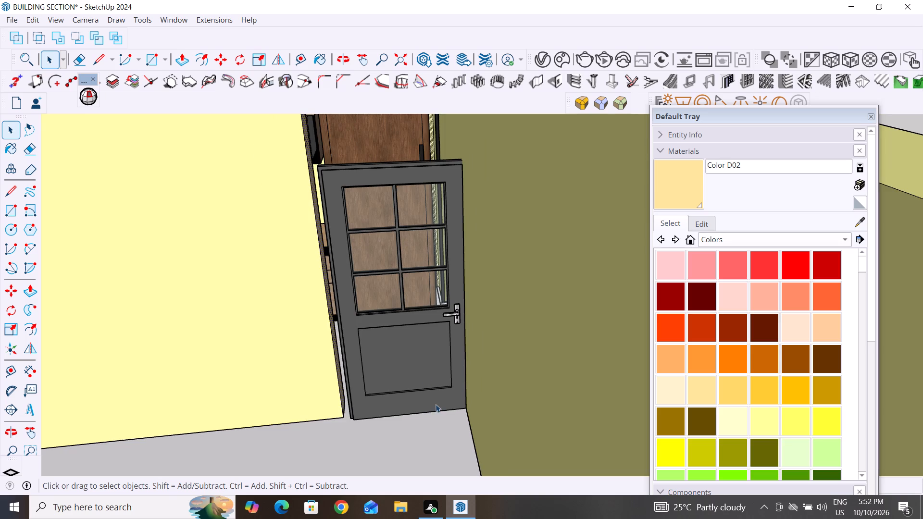
scroll(403, 390, "down", 4)
middle_click_drag(403, 391, 405, 415)
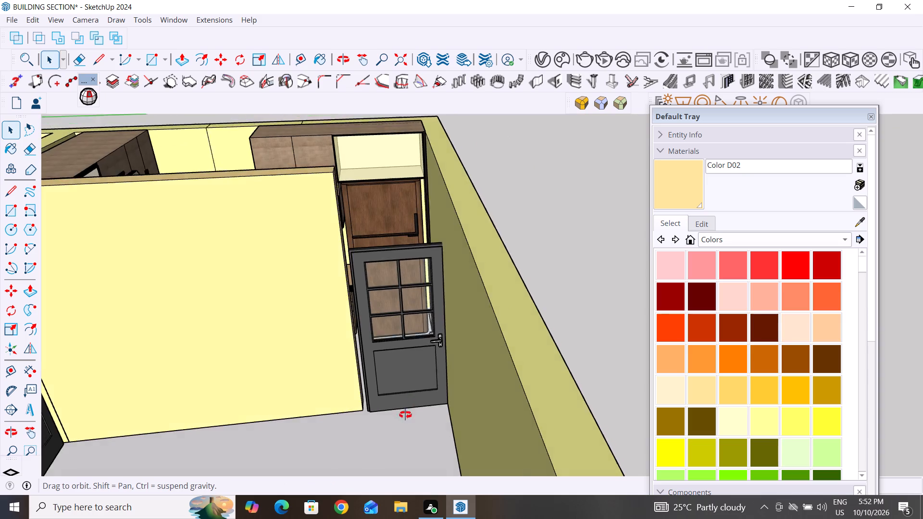
middle_click_drag(405, 415, 385, 518)
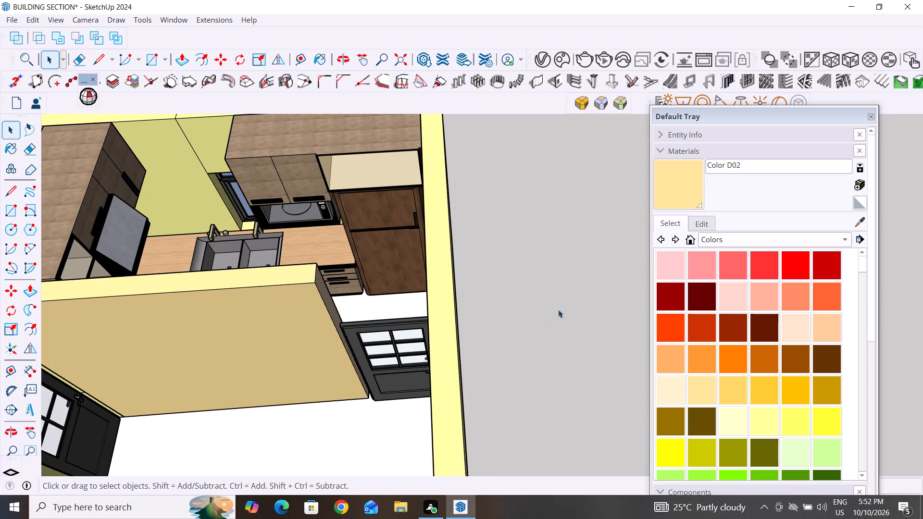
scroll(561, 309, "down", 4)
middle_click_drag(561, 365, 171, 318)
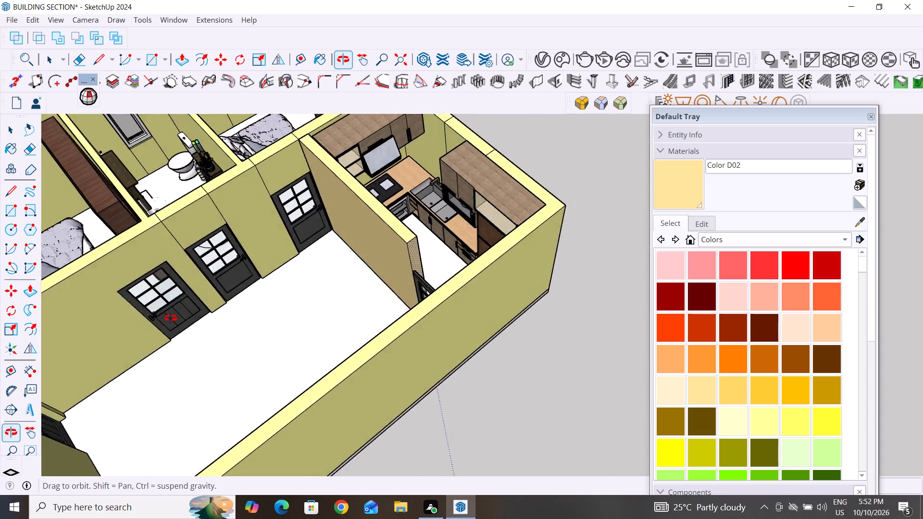
middle_click_drag(171, 318, 153, 318)
middle_click_drag(603, 208, 574, 387)
middle_click_drag(385, 347, 548, 189)
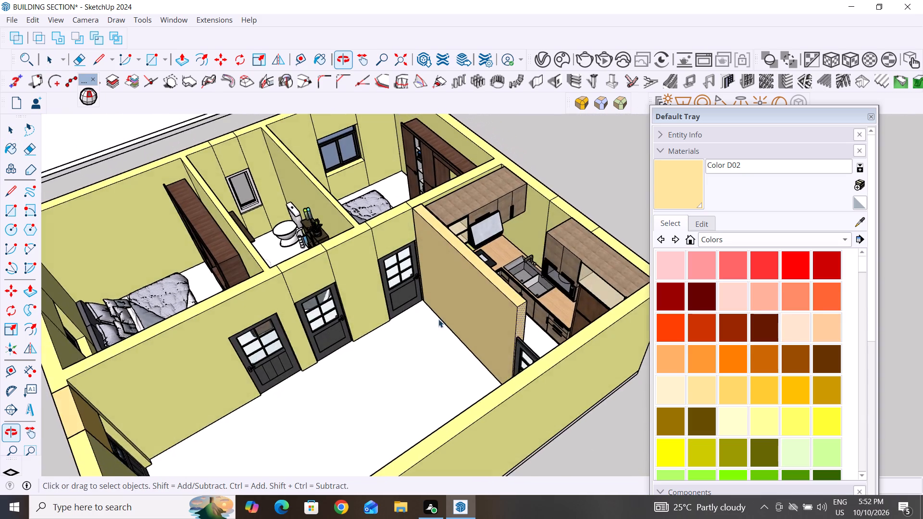
scroll(433, 323, "down", 3)
middle_click_drag(478, 312, 494, 276)
middle_click_drag(452, 312, 458, 316)
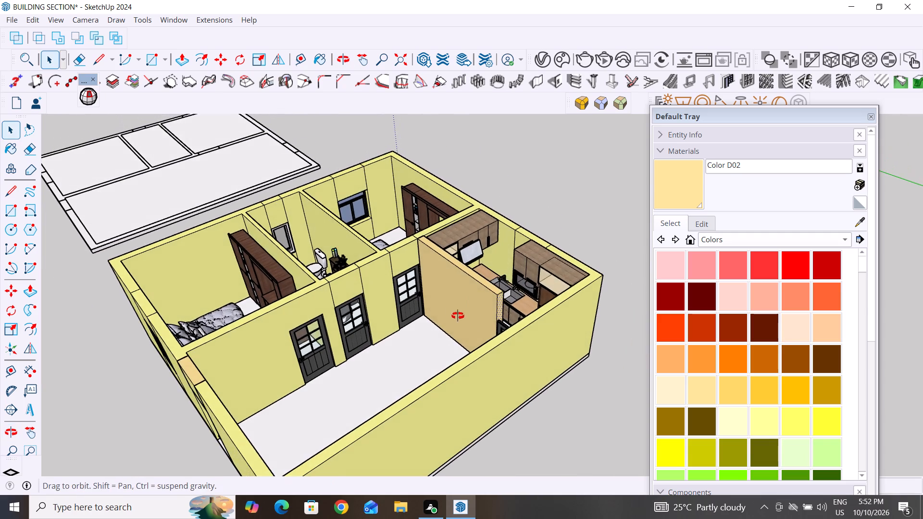
middle_click_drag(458, 316, 518, 330)
scroll(519, 324, "up", 13)
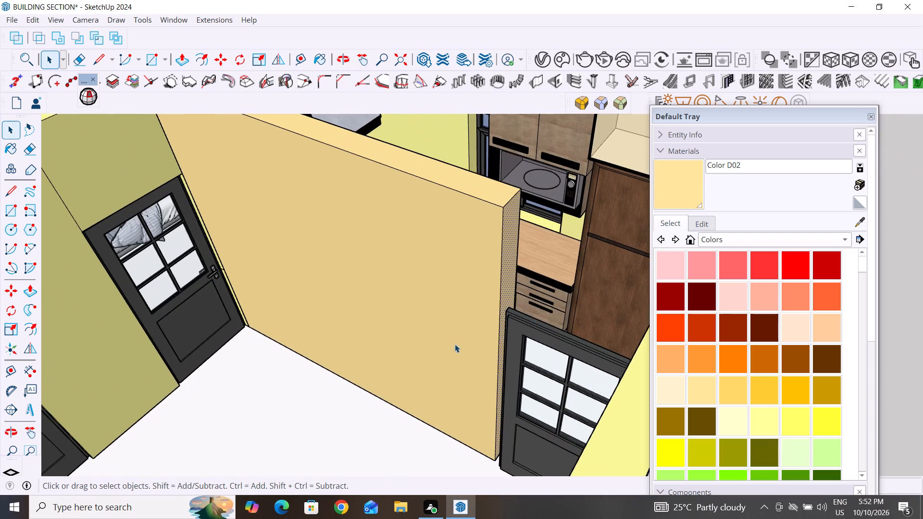
middle_click_drag(470, 351, 549, 325)
scroll(310, 366, "down", 5)
middle_click_drag(434, 417, 492, 407)
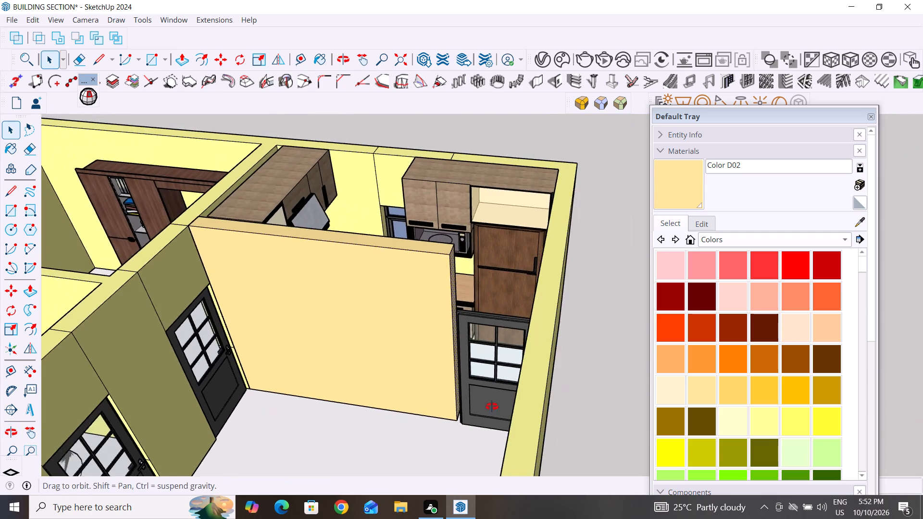
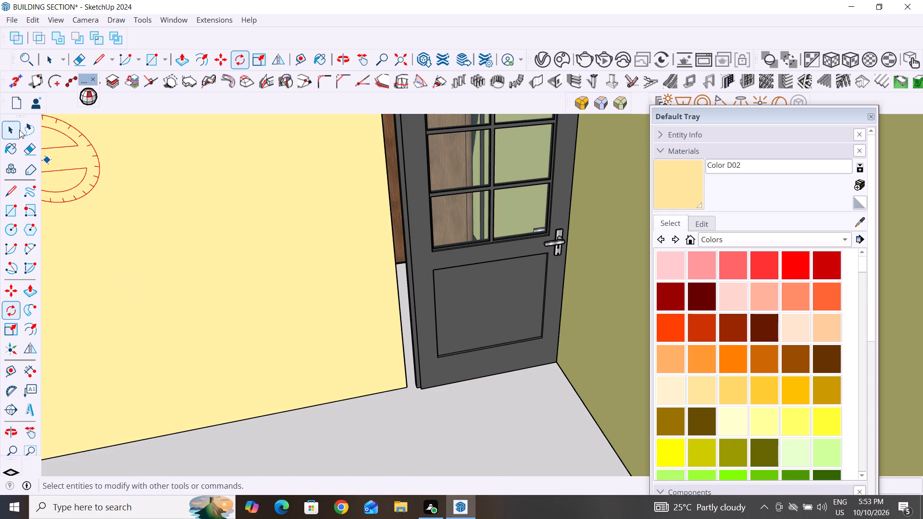
Rotate the copied kitchen door half a turn about the midpoint of its bottom edge.
left_click(487, 336)
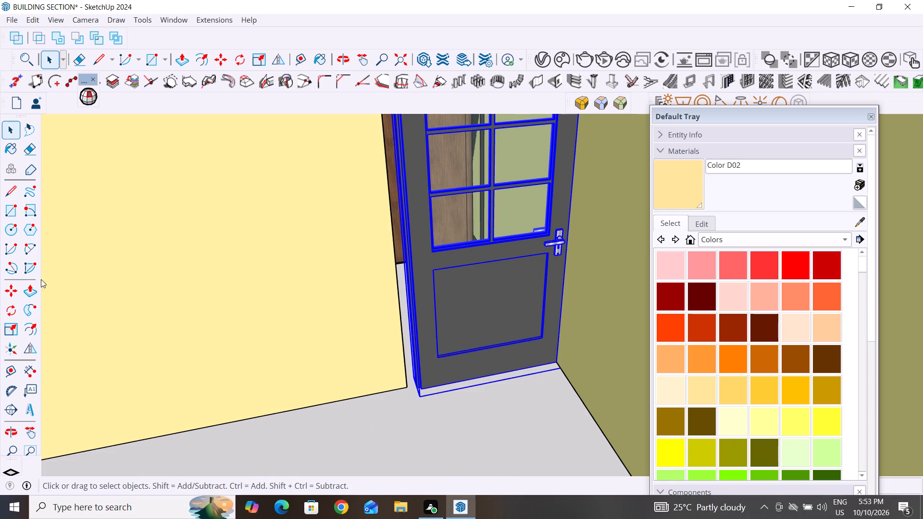
left_click(8, 316)
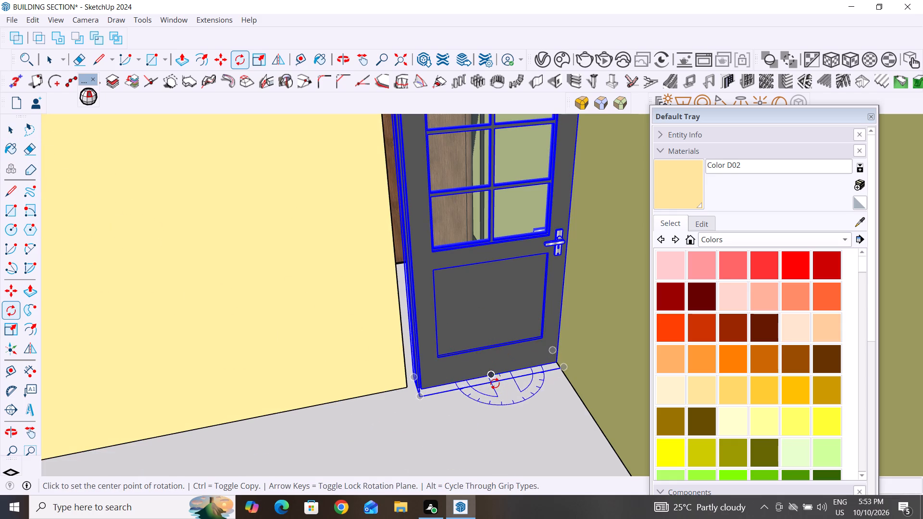
left_click(493, 381)
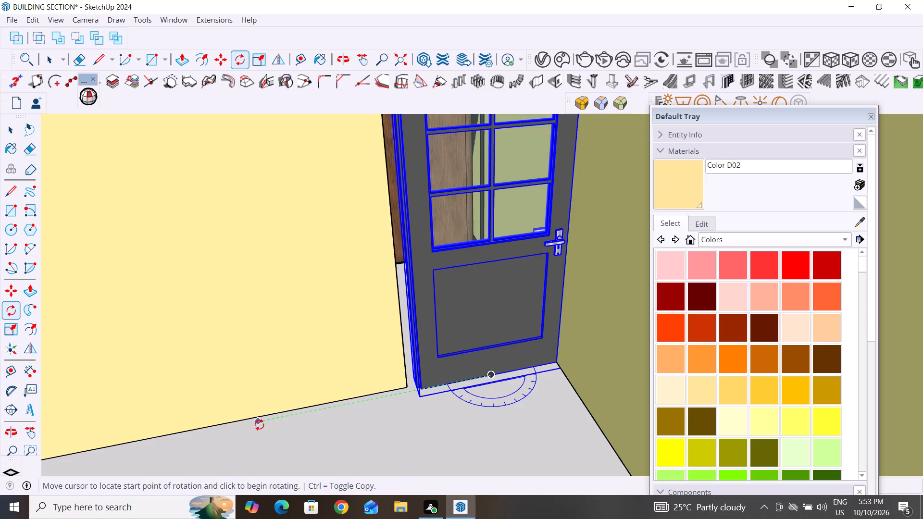
left_click(259, 425)
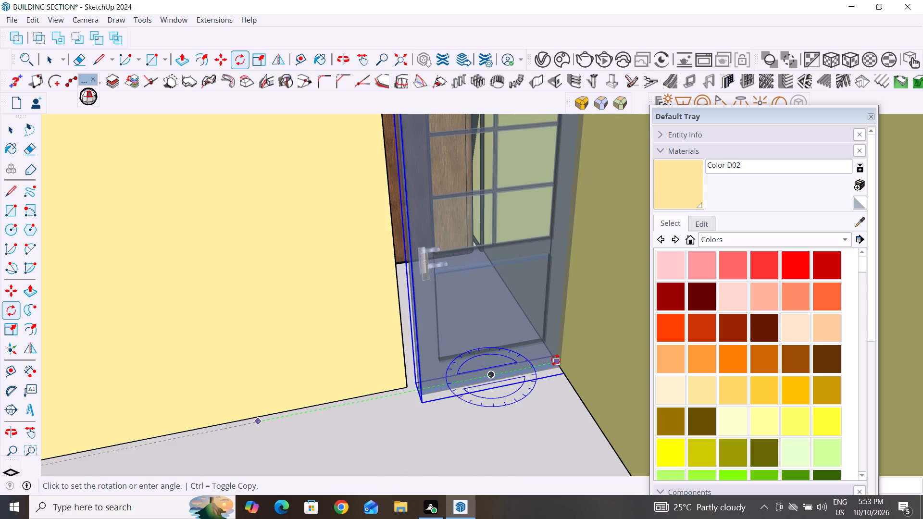
left_click(555, 360)
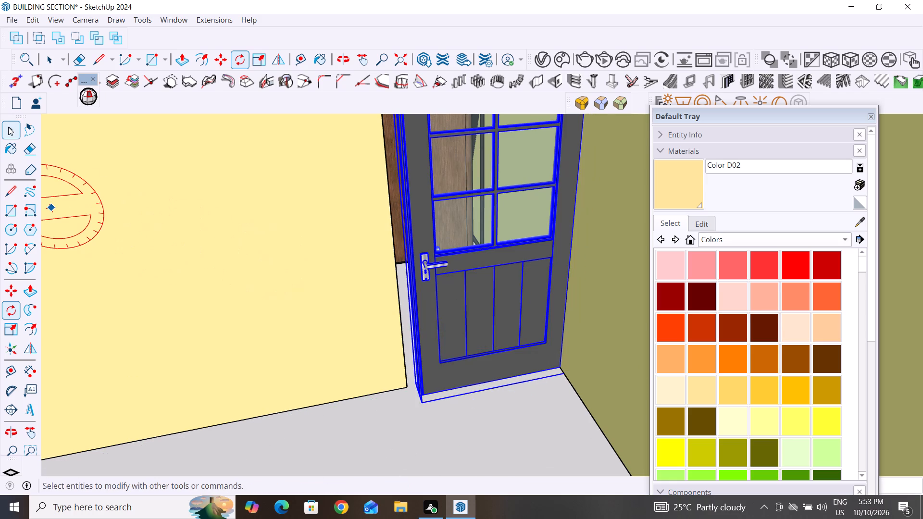
left_click(8, 127)
left_click(528, 444)
Move the rotated kitchen door by its bottom corner back into the opening, in line with the kitchen partition's free end.
scroll(409, 381, "down", 3)
middle_click_drag(522, 391, 495, 371)
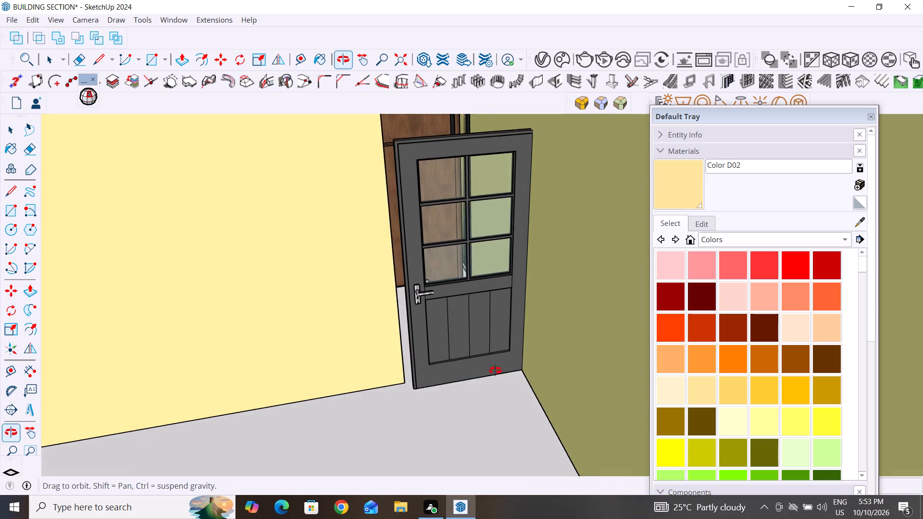
middle_click_drag(495, 371, 480, 359)
scroll(421, 371, "up", 9)
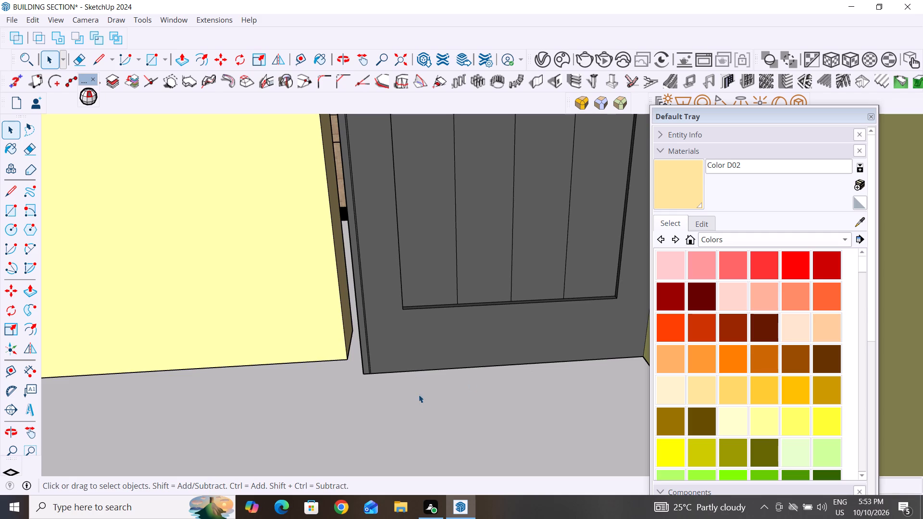
middle_click_drag(436, 406, 548, 390)
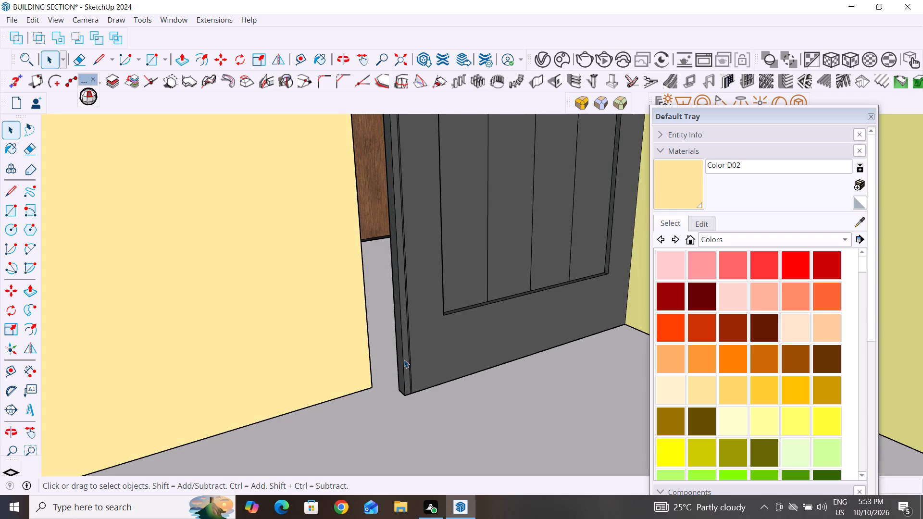
left_click(404, 359)
key("m")
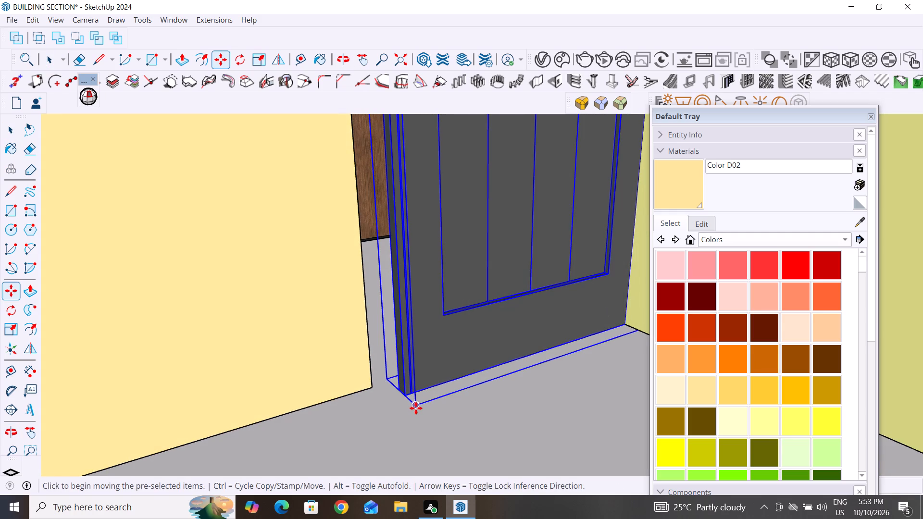
left_click(416, 407)
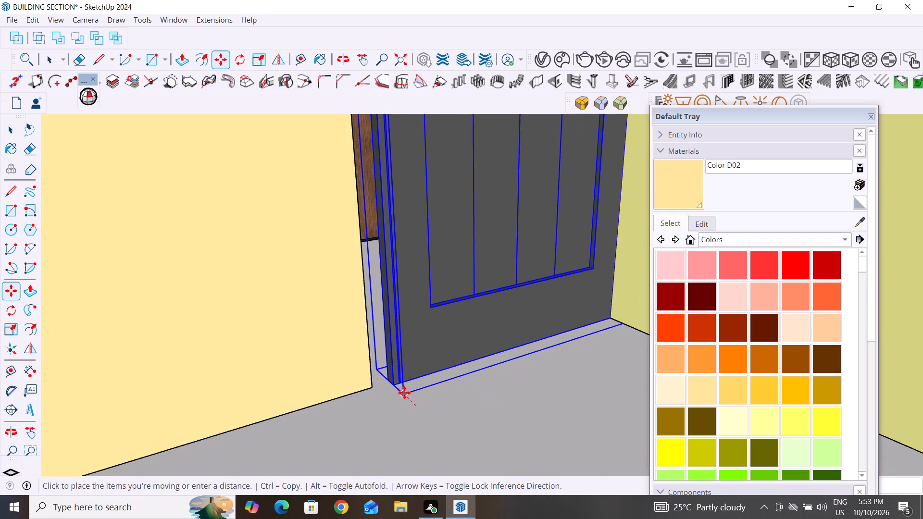
left_click(392, 377)
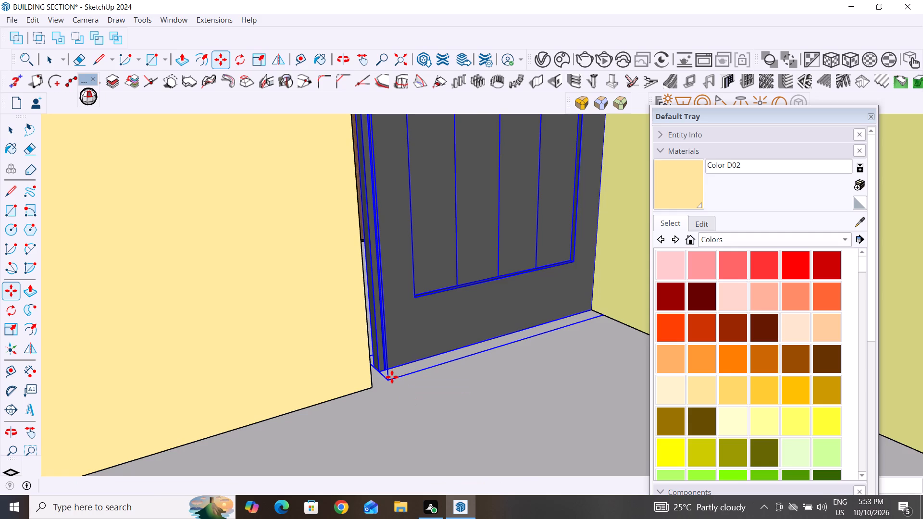
scroll(397, 377, "down", 12)
middle_click_drag(501, 387, 444, 405)
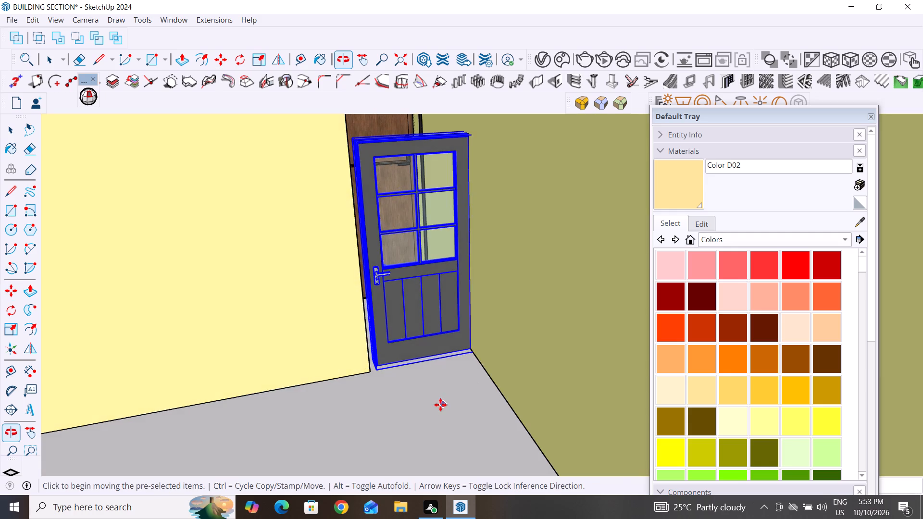
scroll(429, 419, "down", 7)
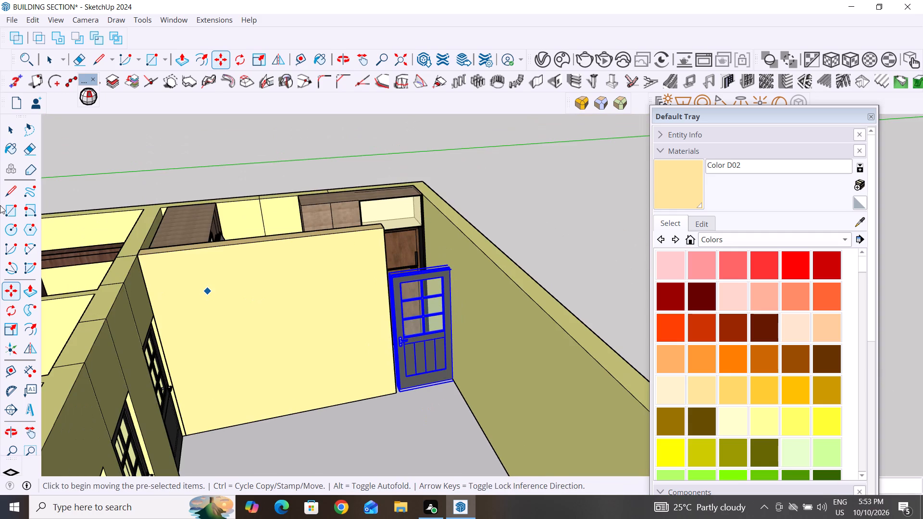
left_click(14, 128)
left_click(497, 150)
Open the kitchen partition for editing and adjust its free end face with Push/Pull to meet the door frame's edge.
middle_click_drag(635, 268, 517, 346)
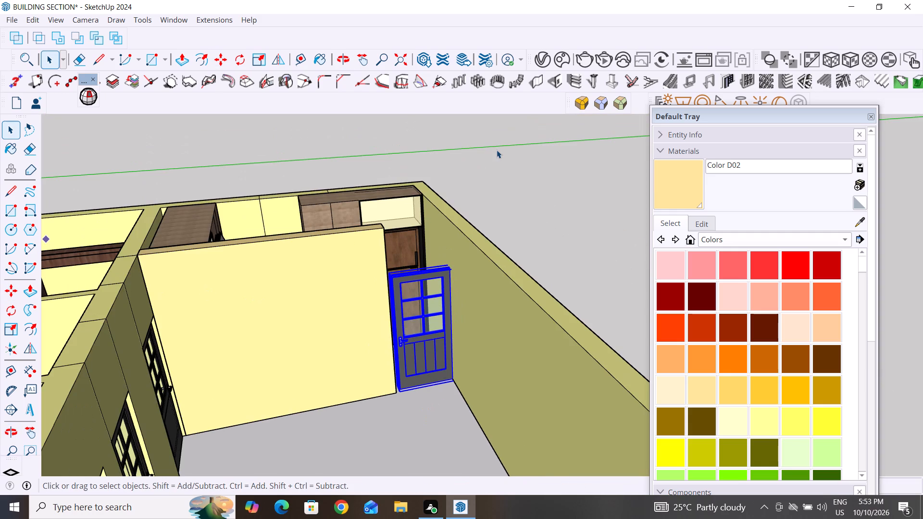
scroll(513, 298, "down", 4)
scroll(492, 262, "up", 8)
middle_click_drag(511, 284, 512, 367)
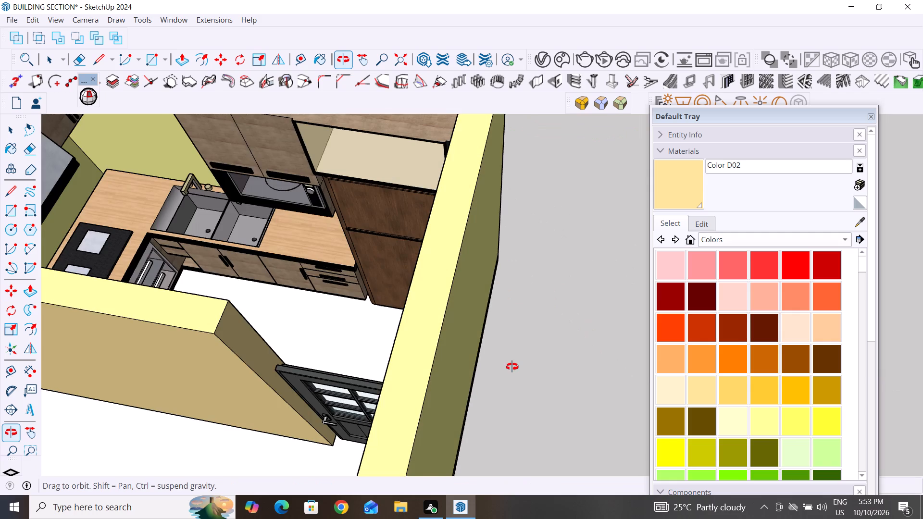
middle_click_drag(512, 367, 512, 379)
double_click(249, 371)
left_click(249, 367)
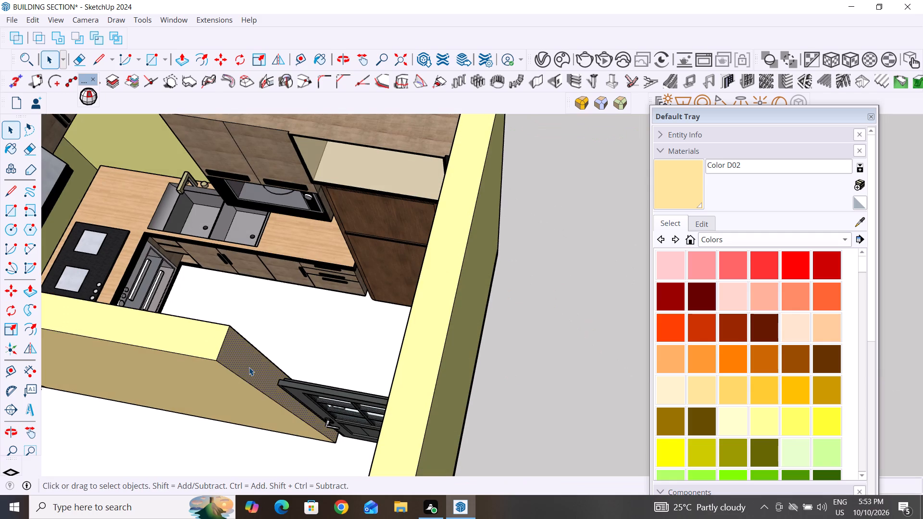
left_click(249, 367)
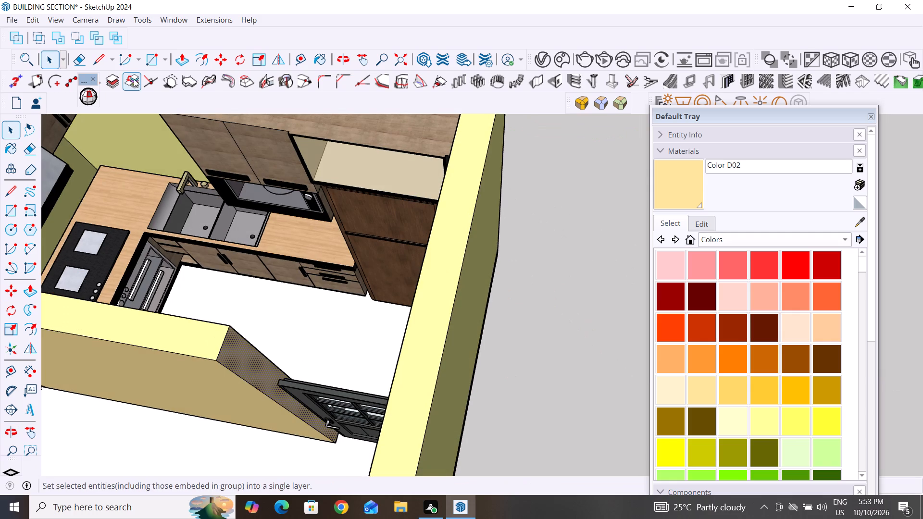
left_click(182, 60)
left_click(262, 373)
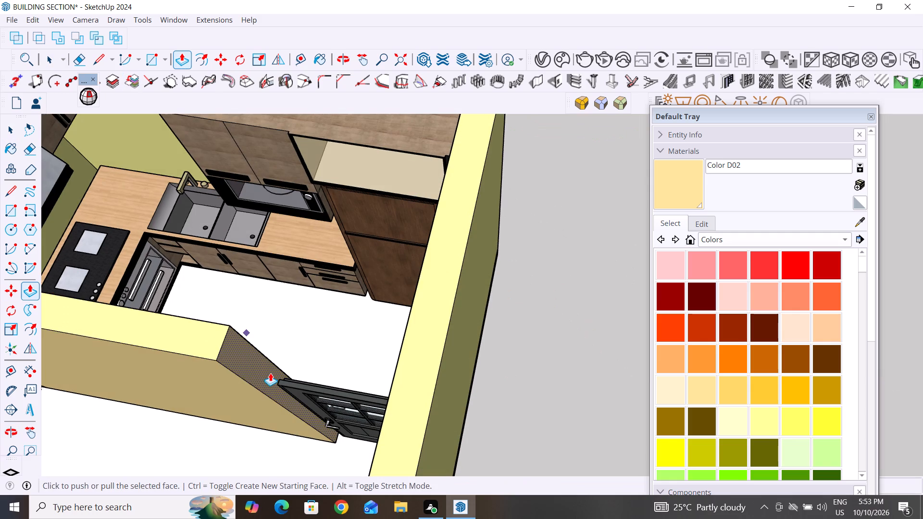
scroll(281, 381, "up", 1)
middle_click_drag(281, 381, 370, 269)
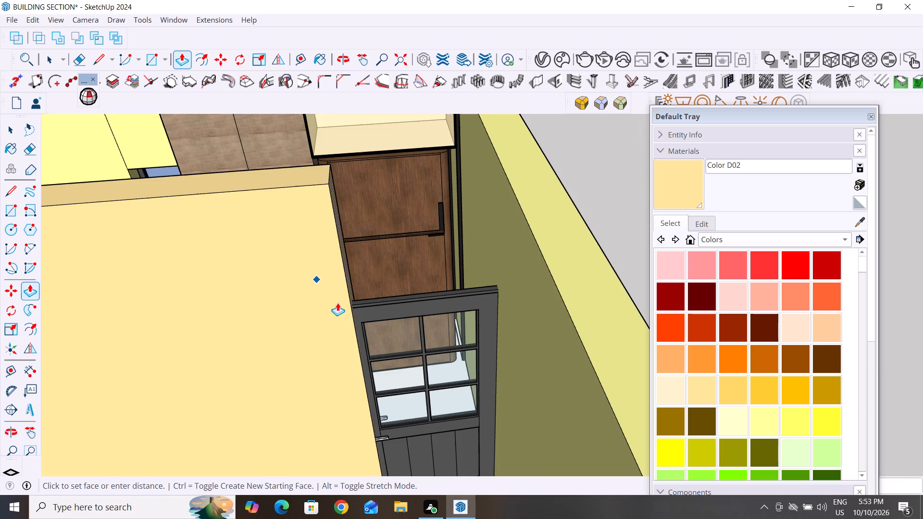
scroll(333, 301, "up", 4)
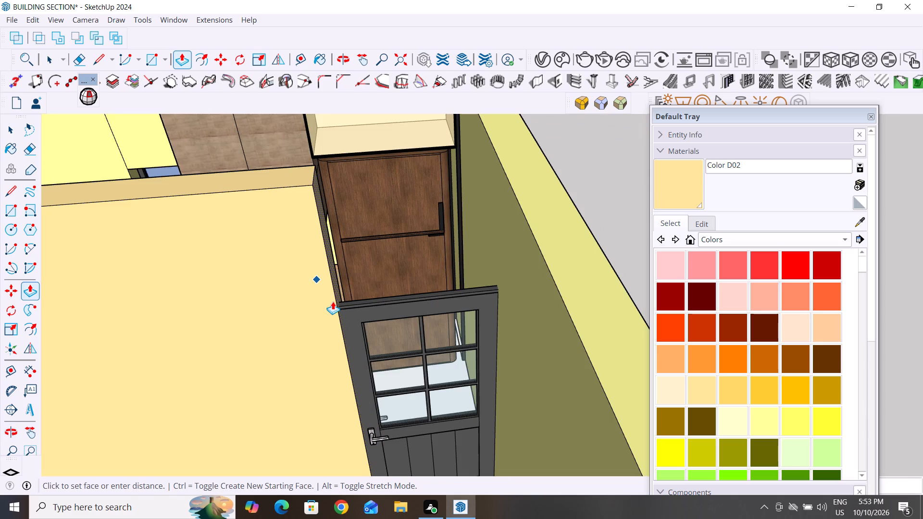
scroll(333, 301, "up", 3)
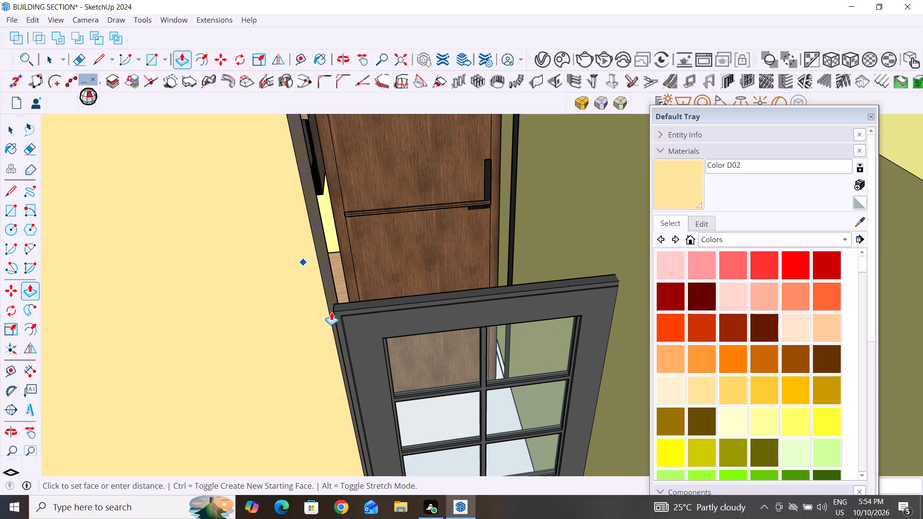
left_click(330, 311)
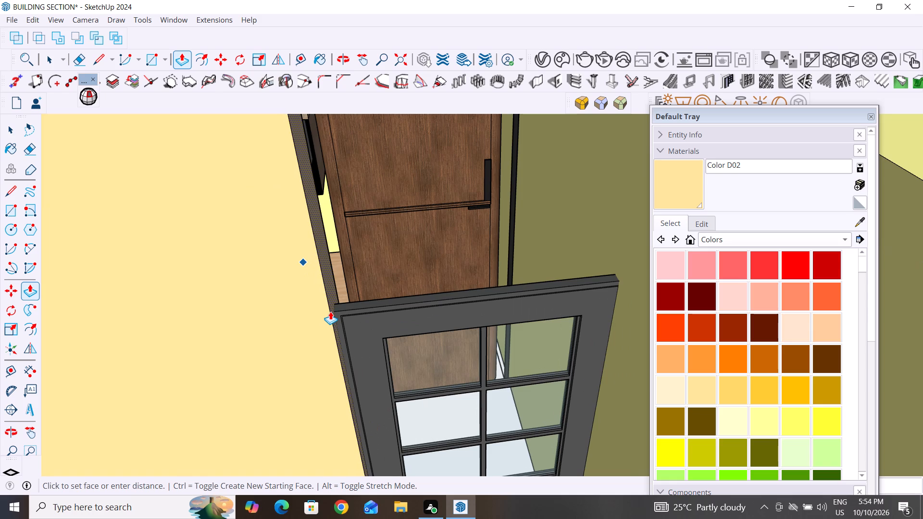
left_click(10, 129)
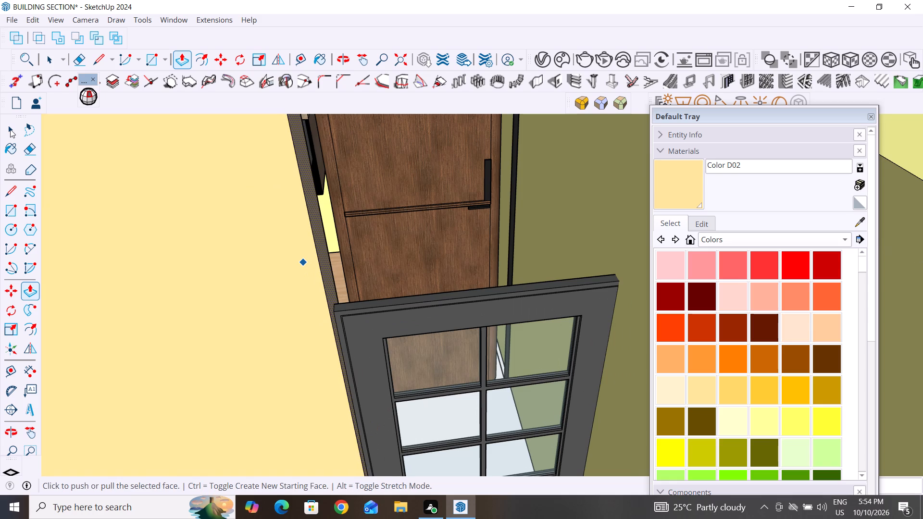
Draw a line across the kitchen partition's end face at the height of the door's top, splitting the face.
scroll(272, 368, "down", 3)
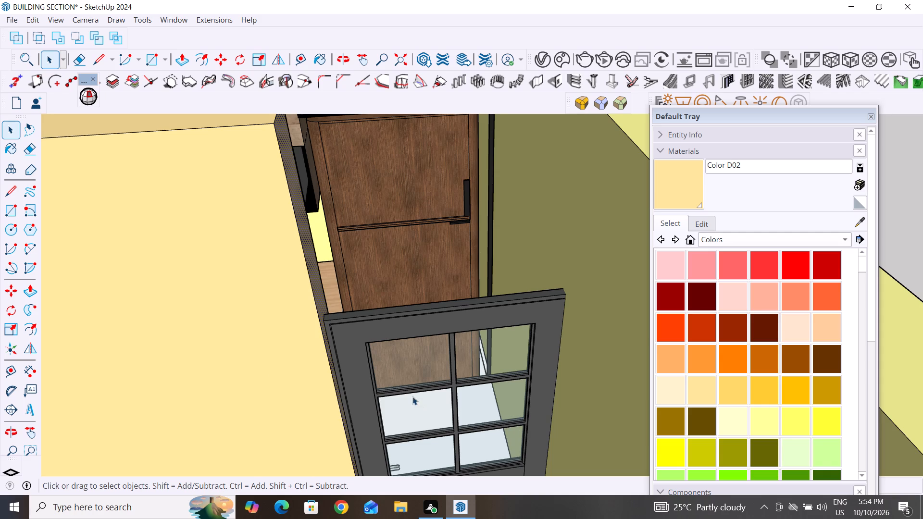
scroll(374, 354, "down", 6)
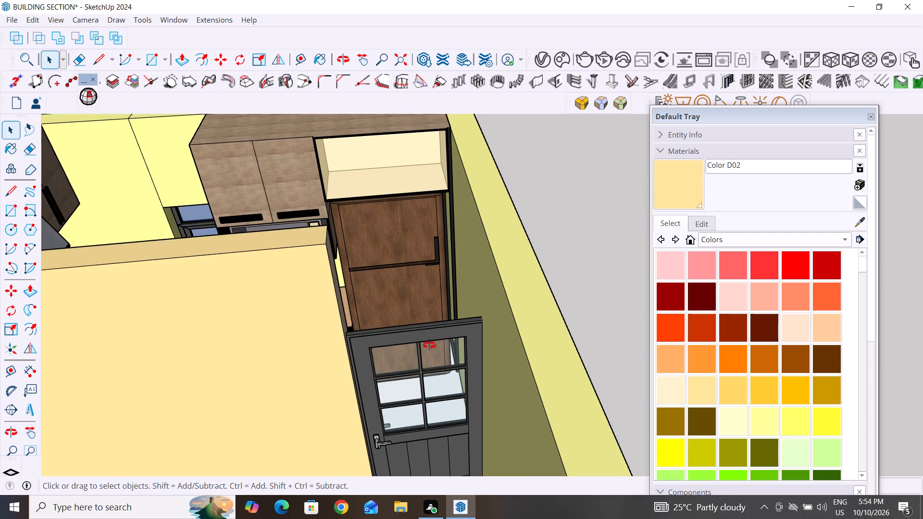
middle_click_drag(430, 344, 311, 384)
scroll(303, 334, "up", 5)
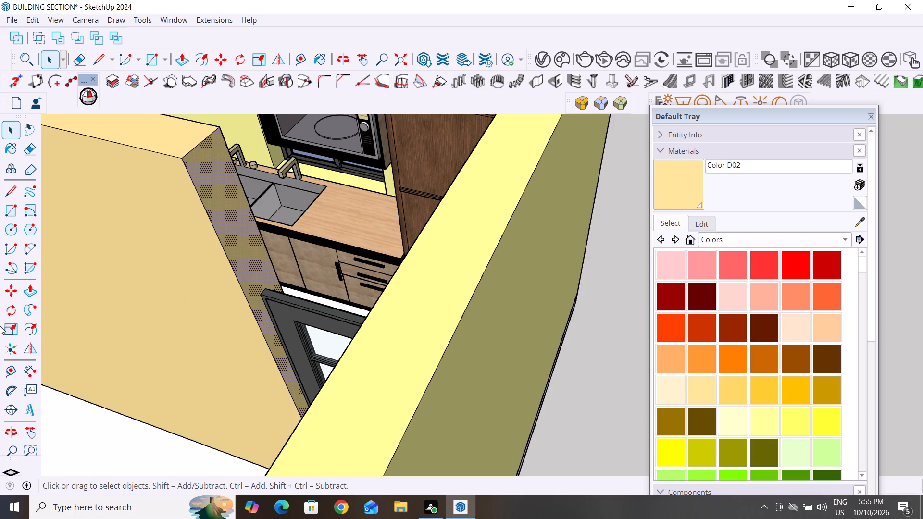
left_click(5, 183)
left_click(8, 187)
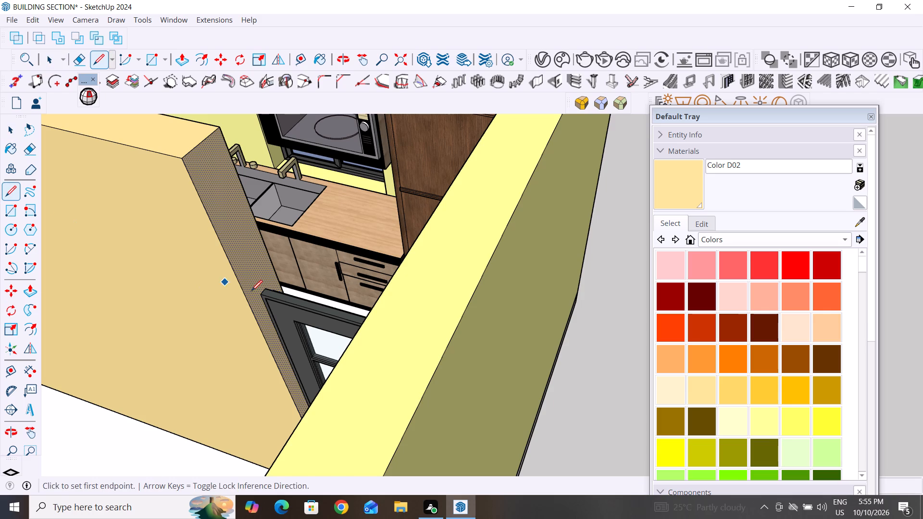
scroll(257, 295, "up", 9)
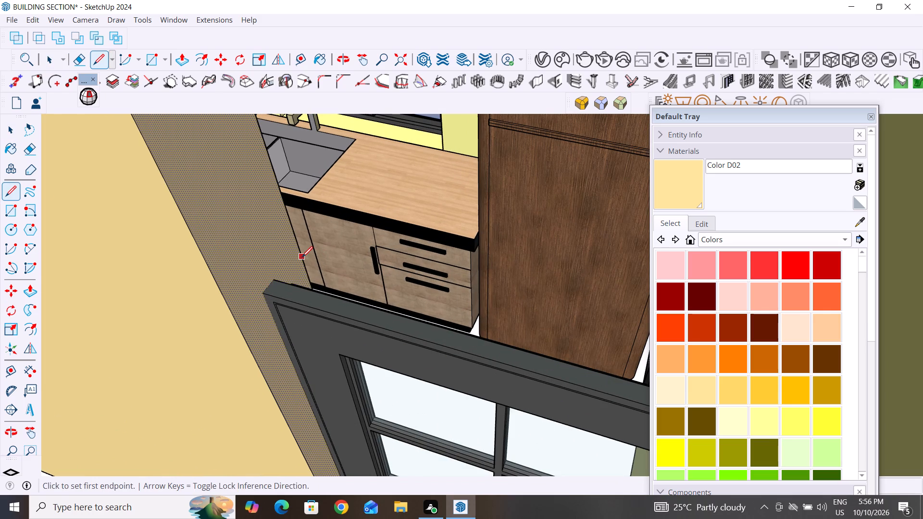
left_click(302, 257)
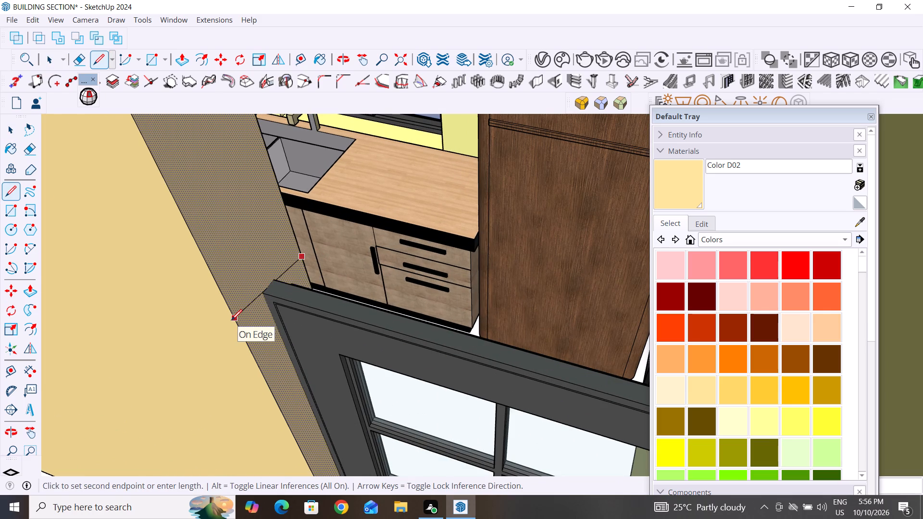
left_click(231, 320)
left_click(8, 130)
Examine the split end face of the kitchen partition against the door's top edge from several angles.
scroll(286, 326, "down", 1)
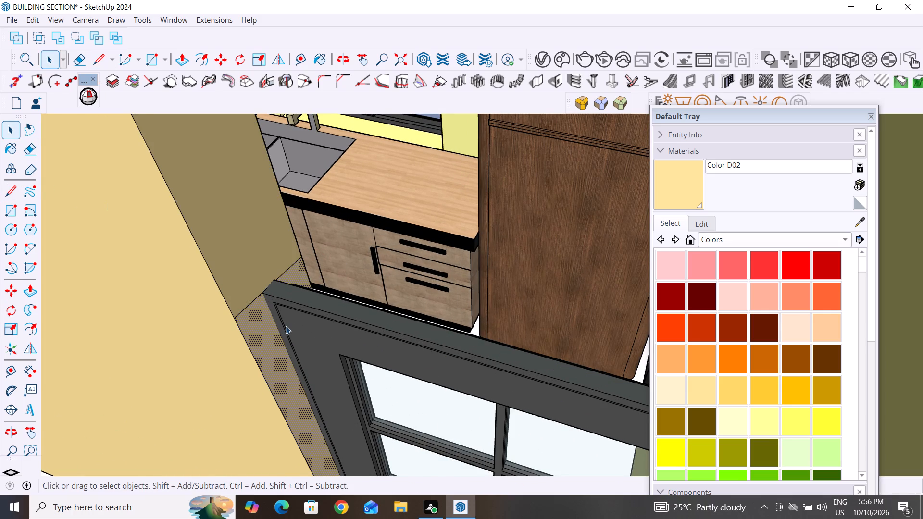
scroll(291, 278, "up", 3)
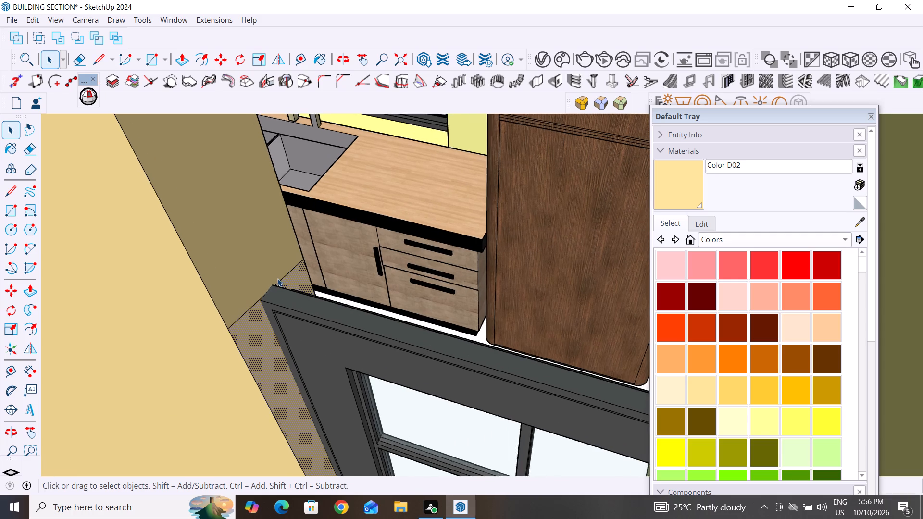
scroll(277, 278, "up", 12)
middle_click_drag(319, 283, 374, 276)
scroll(328, 283, "up", 1)
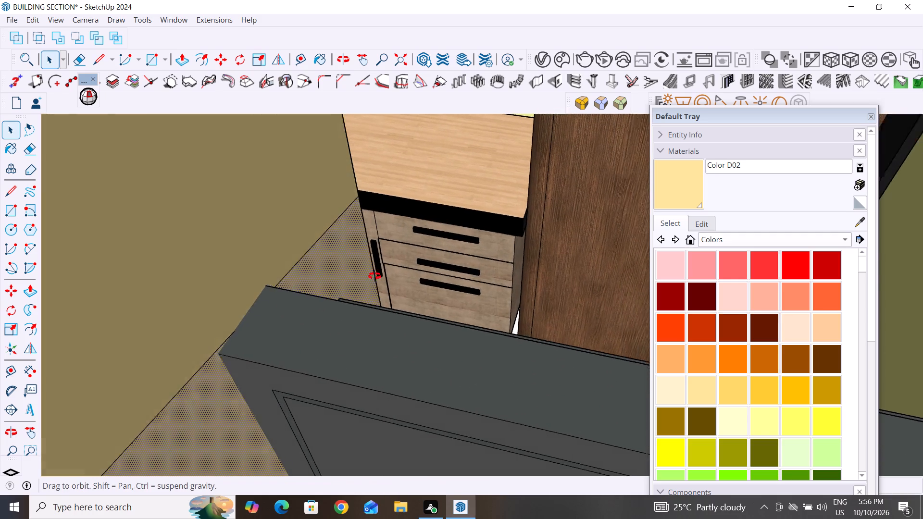
middle_click_drag(374, 276, 261, 185)
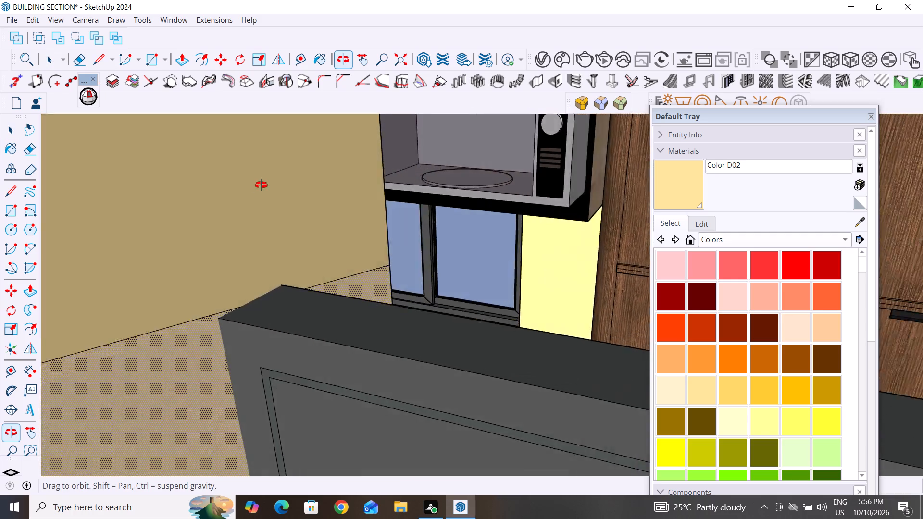
middle_click_drag(261, 185, 46, 309)
scroll(259, 292, "down", 8)
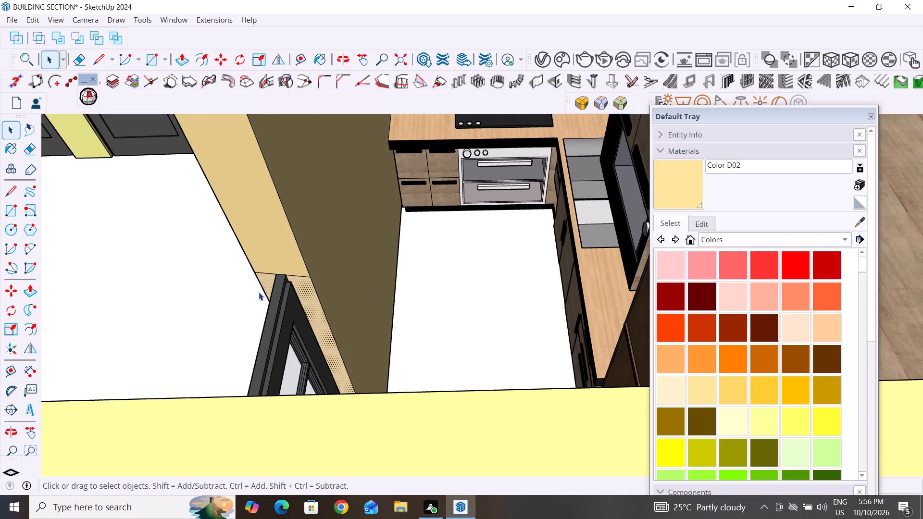
scroll(259, 292, "down", 1)
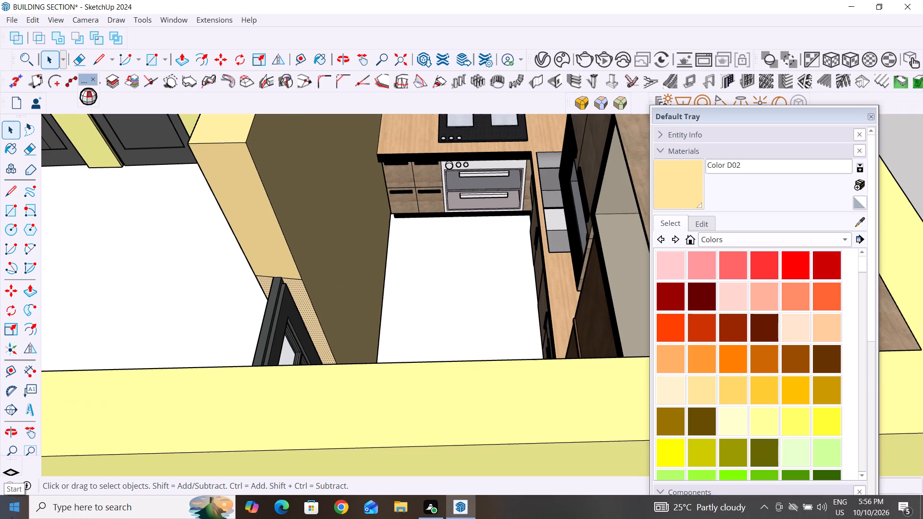
Check the upper part of the kitchen partition's split end face against the door's top and undo the dividing line.
scroll(235, 308, "down", 3)
middle_click_drag(257, 325, 498, 272)
scroll(452, 319, "up", 7)
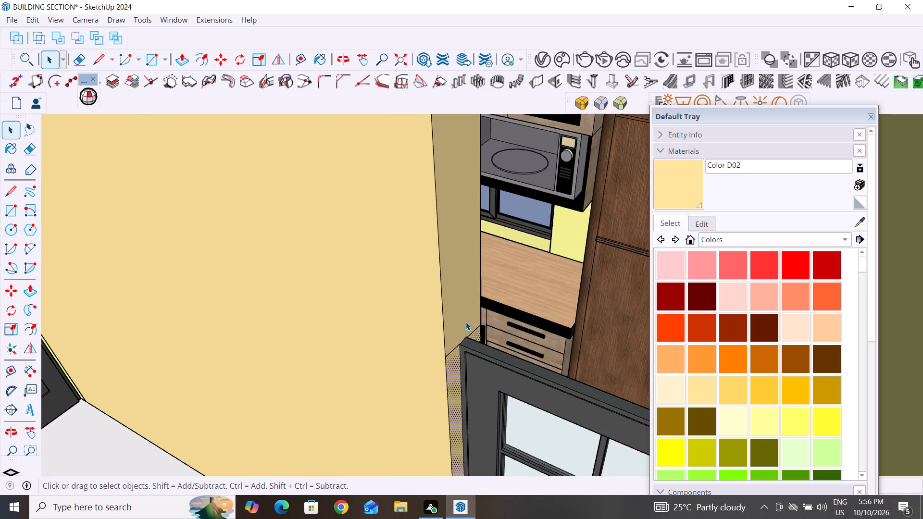
left_click(452, 299)
scroll(502, 368, "up", 5)
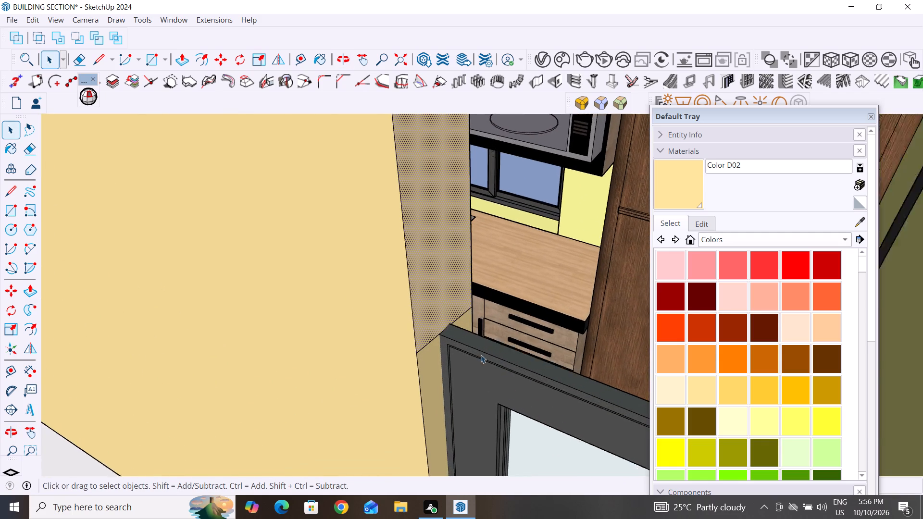
scroll(481, 355, "up", 5)
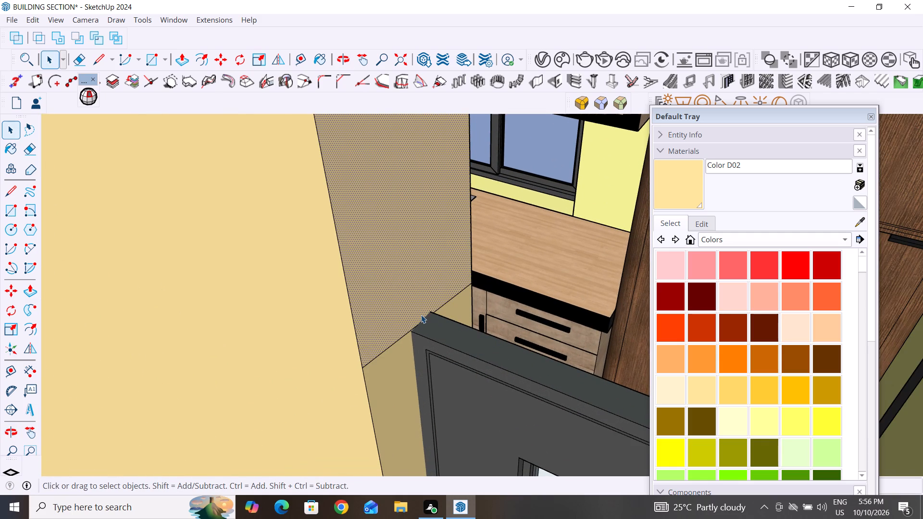
key("ctrl+z")
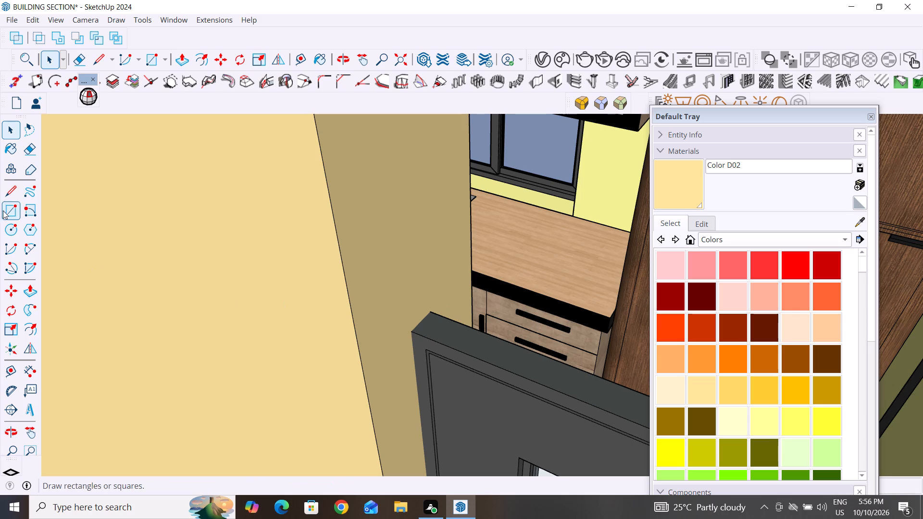
Draw a line through the door's top corner to both side edges of the kitchen partition's end face.
left_click(12, 191)
left_click(431, 312)
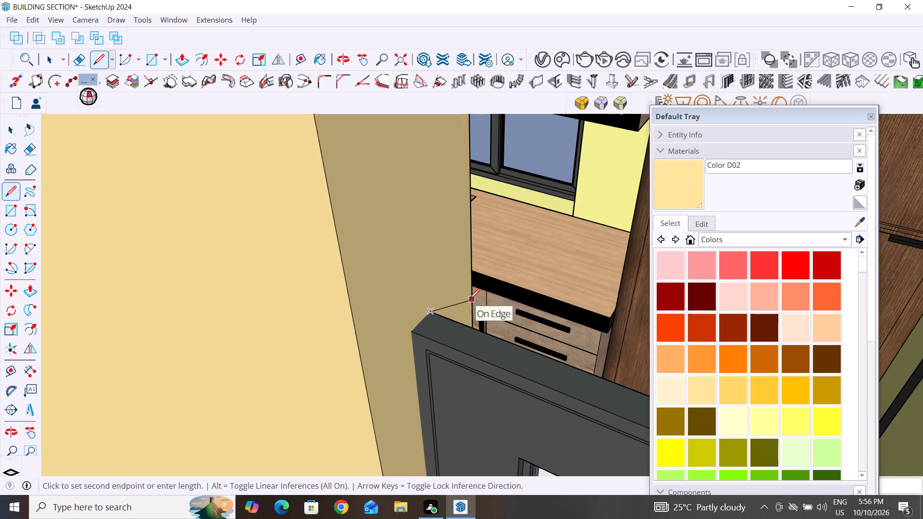
middle_click_drag(498, 326, 425, 372)
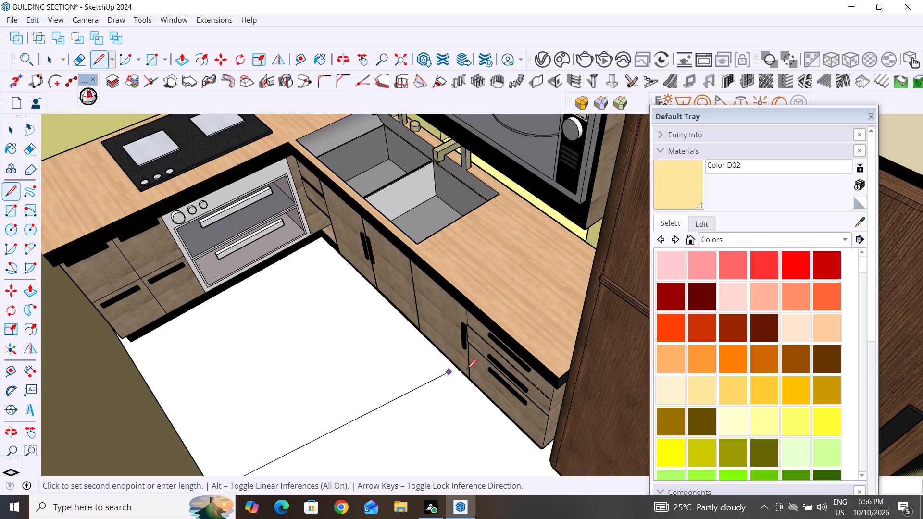
scroll(465, 369, "down", 10)
middle_click_drag(458, 363, 336, 385)
scroll(301, 347, "up", 3)
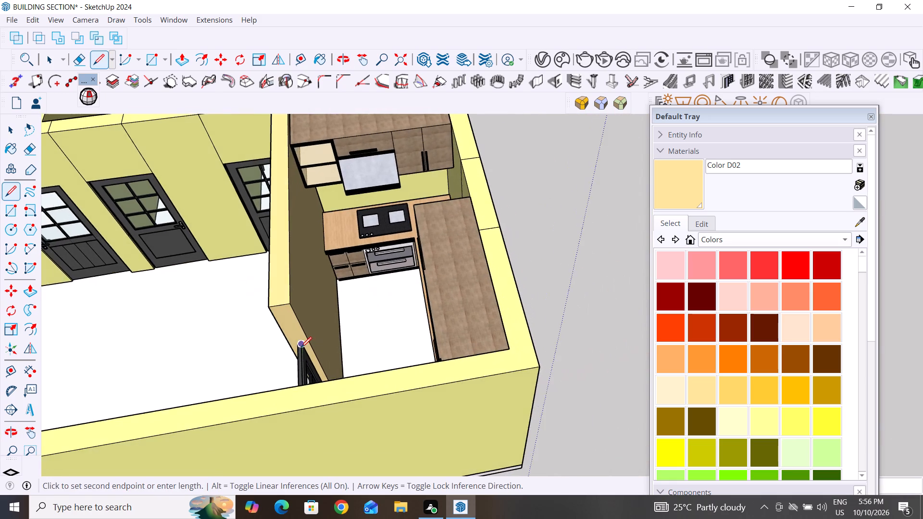
scroll(301, 347, "up", 18)
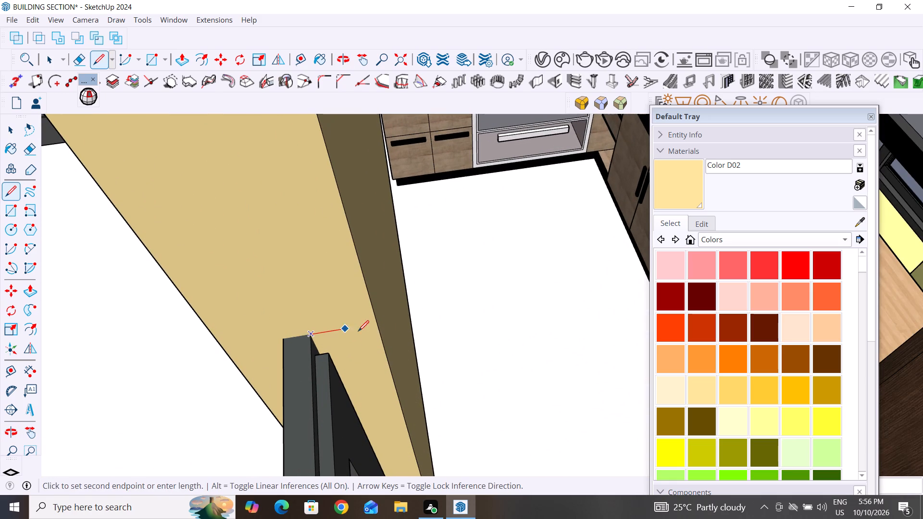
left_click(378, 324)
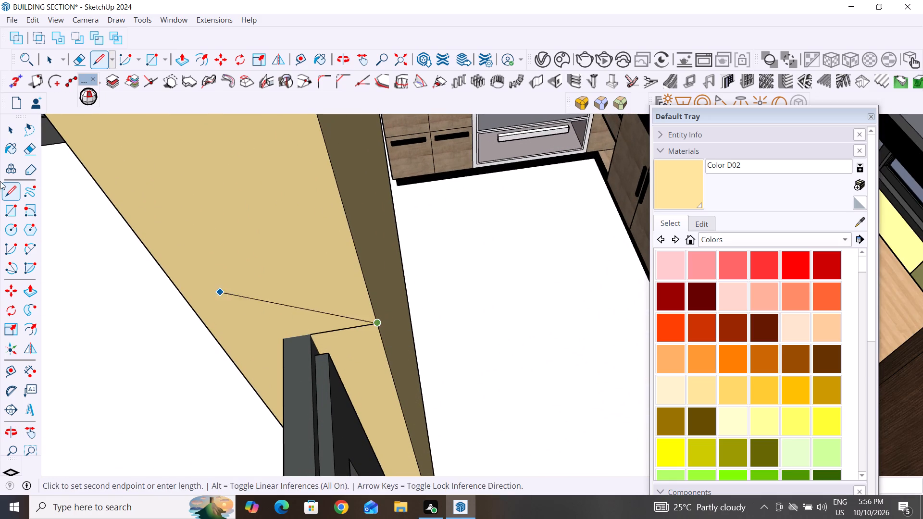
left_click(5, 131)
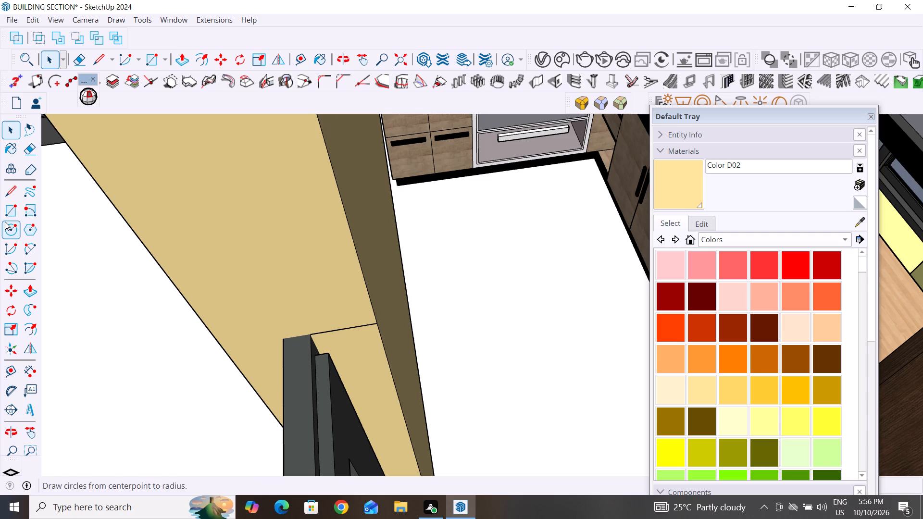
left_click(11, 189)
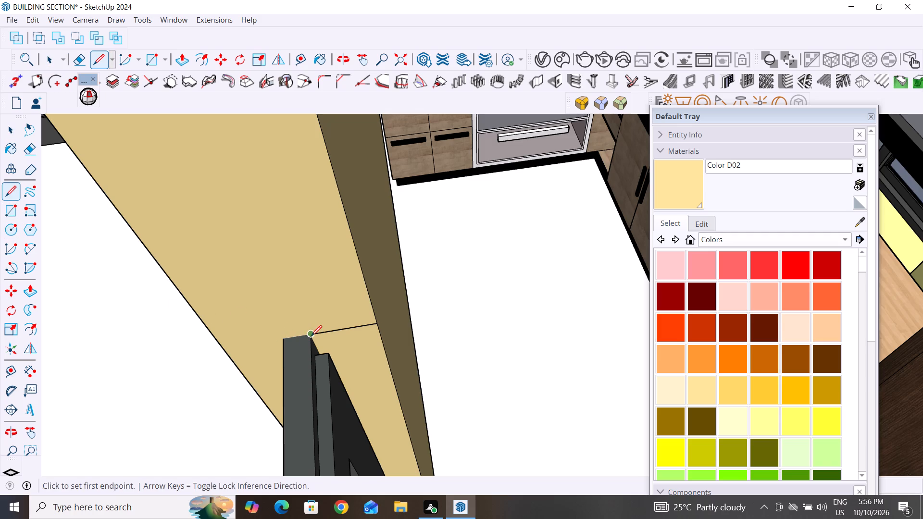
left_click(310, 335)
left_click(217, 346)
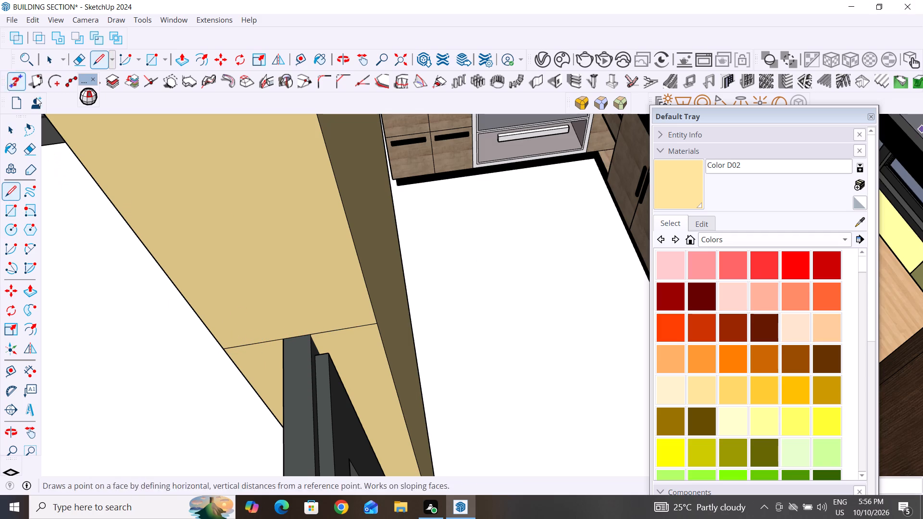
left_click(13, 133)
left_click(562, 359)
Push/Pull the upper part of the kitchen partition's end face over the door to the outer wall.
scroll(493, 352, "down", 6)
middle_click_drag(319, 352, 342, 369)
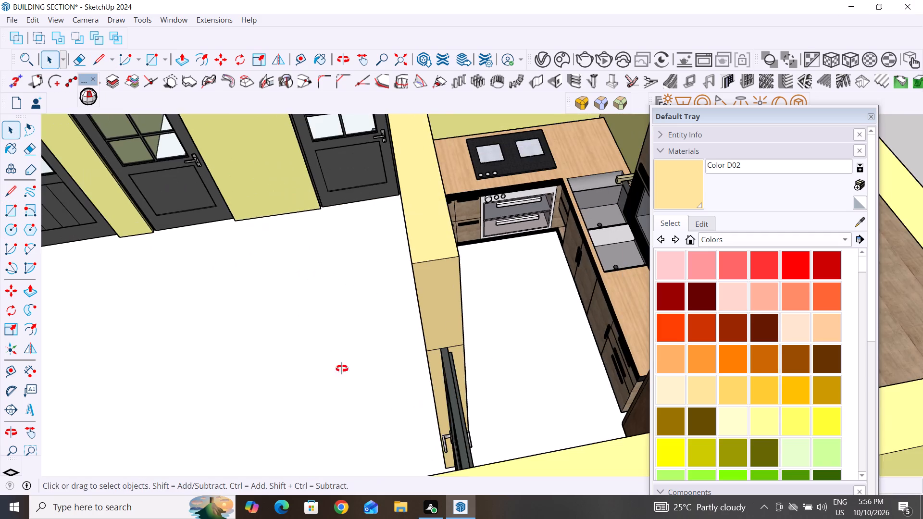
middle_click_drag(342, 369, 461, 368)
scroll(307, 353, "down", 10)
middle_click_drag(325, 372, 486, 321)
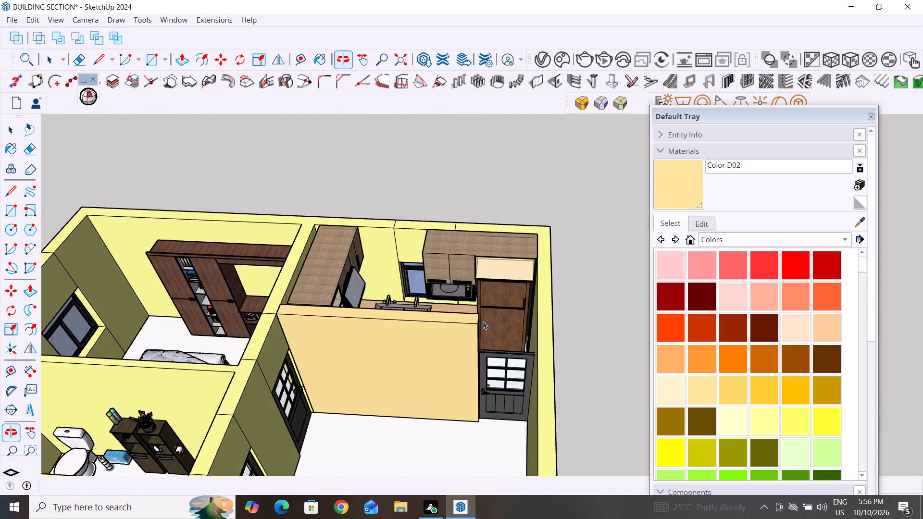
scroll(549, 401, "up", 9)
middle_click_drag(549, 350, 511, 358)
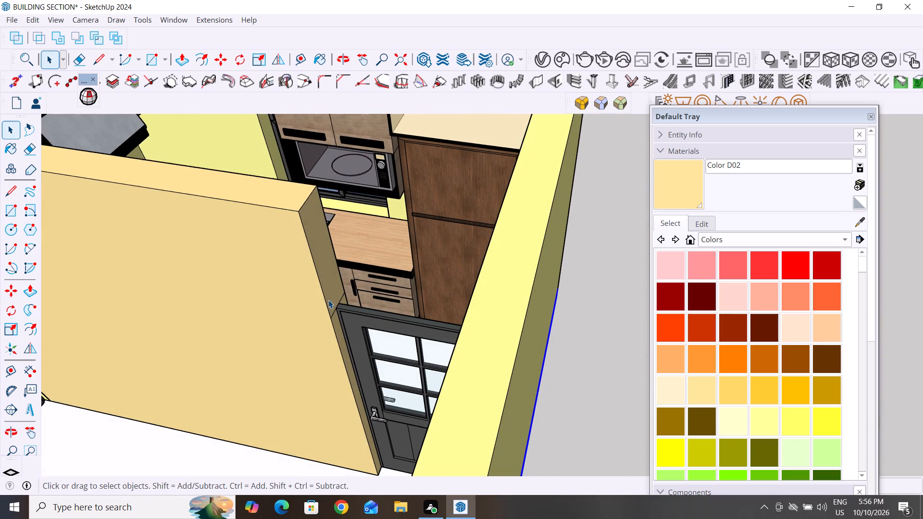
left_click(330, 262)
left_click(184, 62)
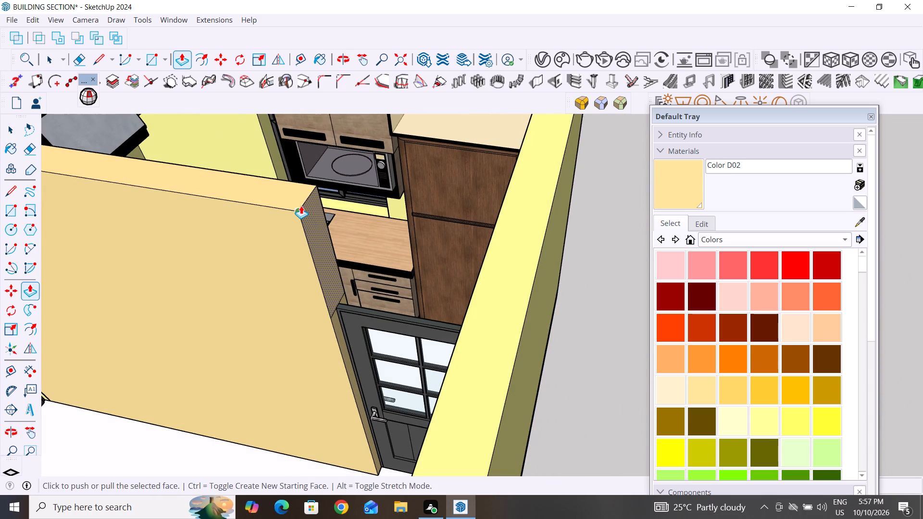
left_click(301, 206)
middle_click_drag(425, 237, 502, 252)
left_click(523, 237)
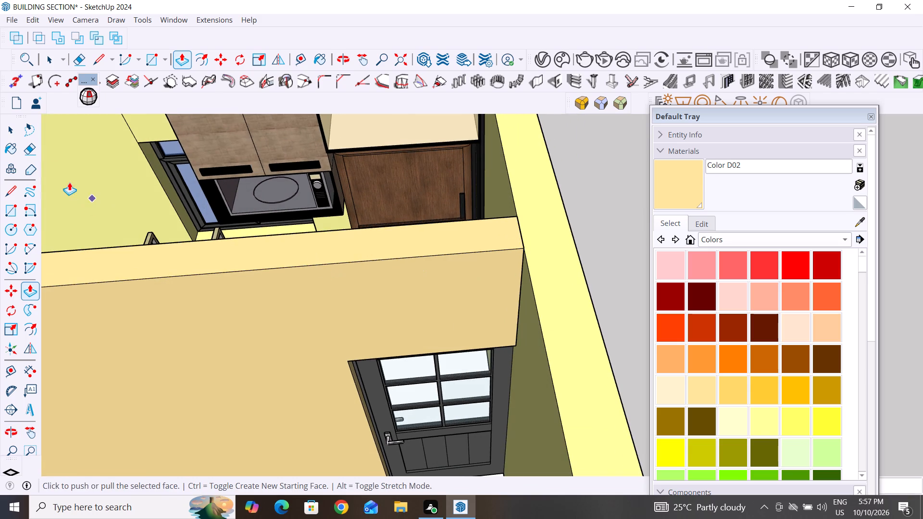
left_click(9, 125)
left_click(601, 171)
Examine the enclosed kitchen and the whole furnished house from above and from several angles.
scroll(369, 232, "down", 3)
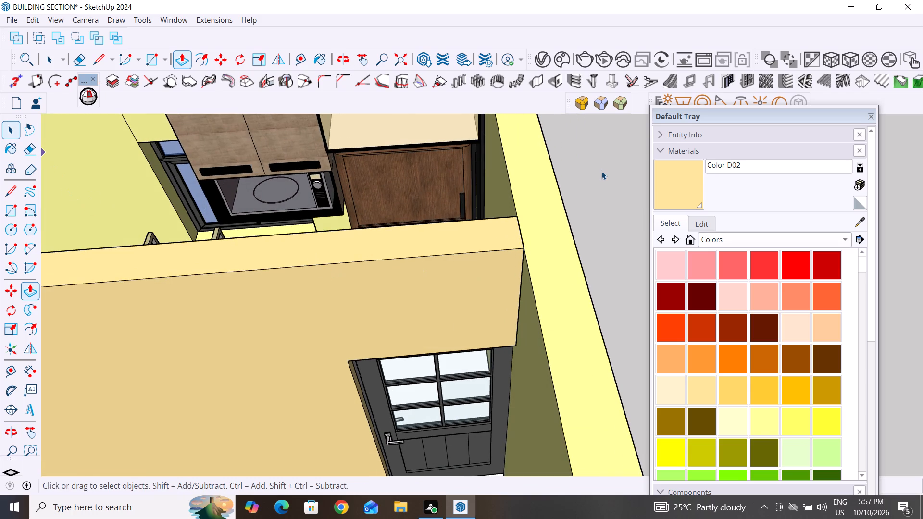
scroll(601, 171, "down", 3)
scroll(373, 232, "down", 4)
scroll(393, 297, "down", 5)
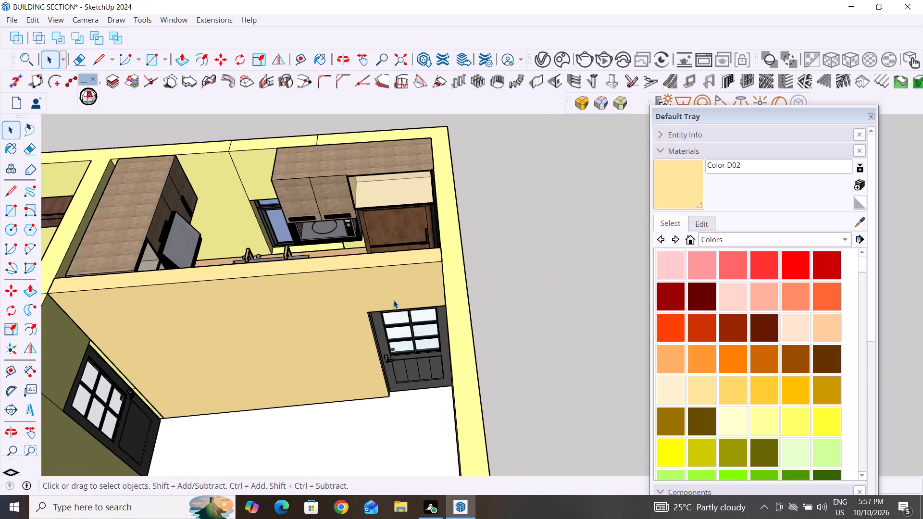
scroll(531, 295, "down", 4)
scroll(464, 285, "down", 6)
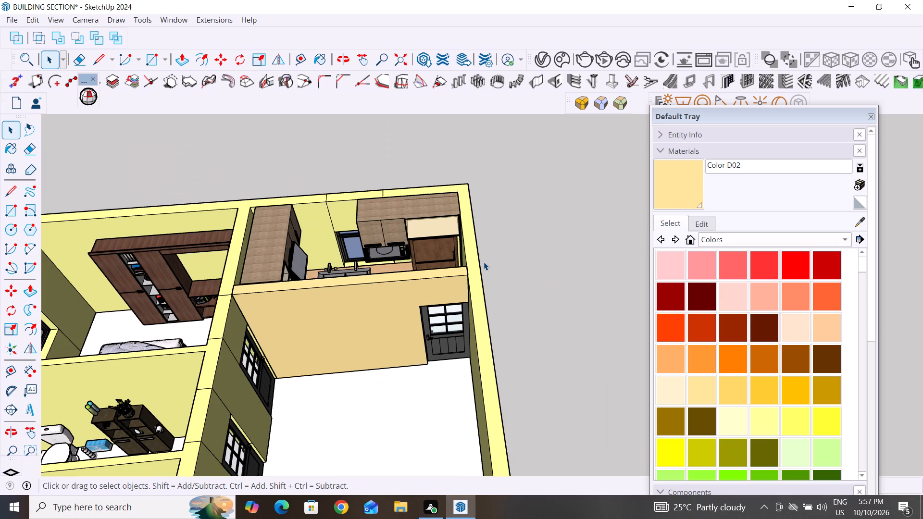
scroll(484, 262, "down", 6)
middle_click_drag(551, 395, 552, 395)
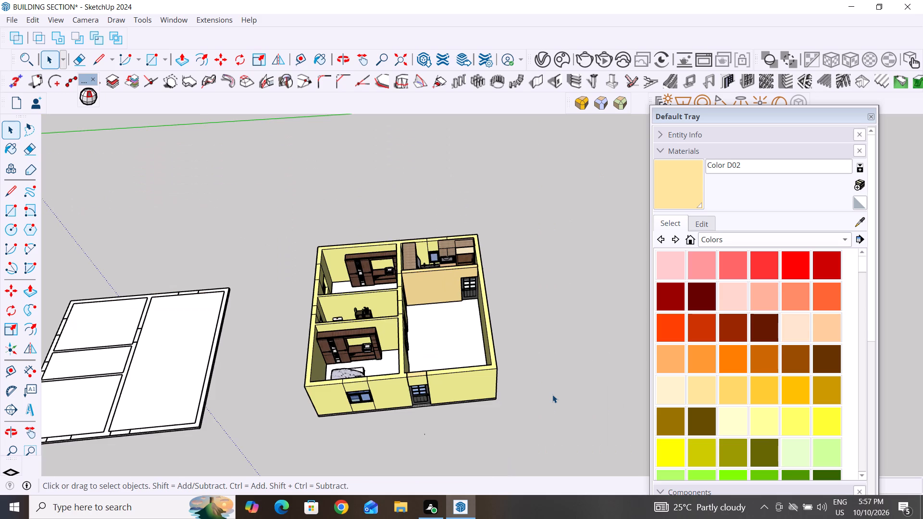
middle_click_drag(552, 395, 484, 481)
scroll(465, 223, "up", 7)
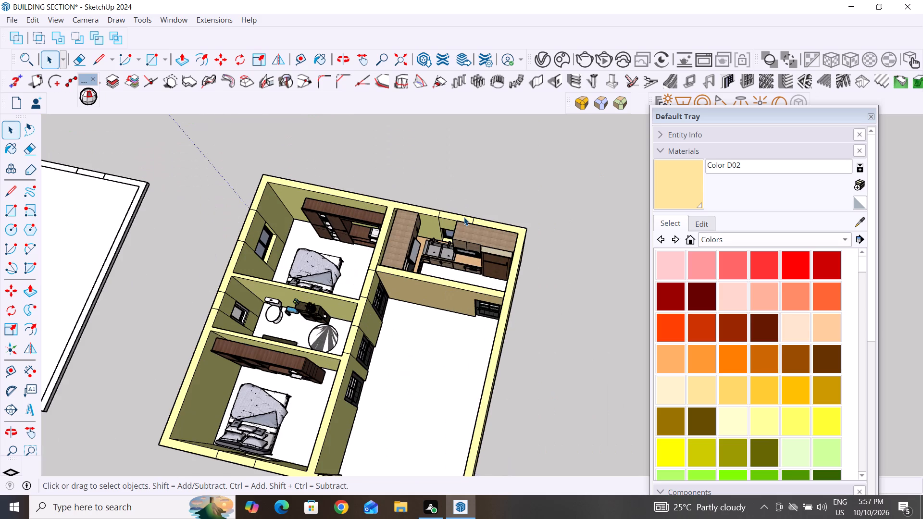
scroll(464, 217, "up", 2)
middle_click_drag(569, 238, 464, 217)
middle_click_drag(464, 217, 397, 258)
scroll(403, 335, "down", 12)
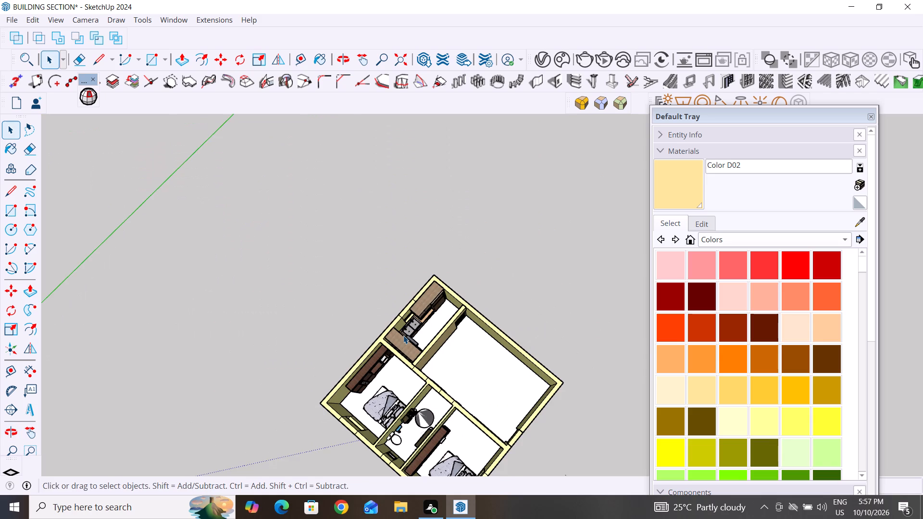
scroll(387, 357, "down", 2)
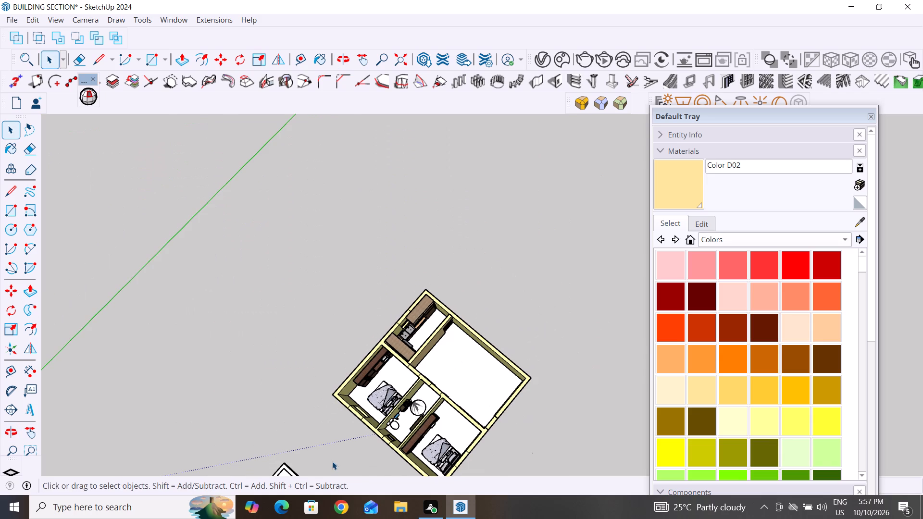
scroll(332, 461, "down", 2)
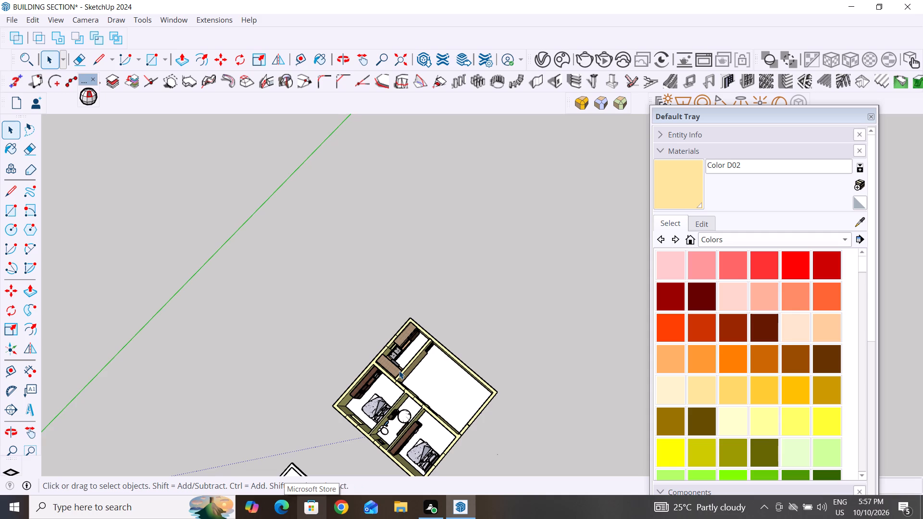
scroll(397, 369, "down", 2)
scroll(420, 337, "down", 3)
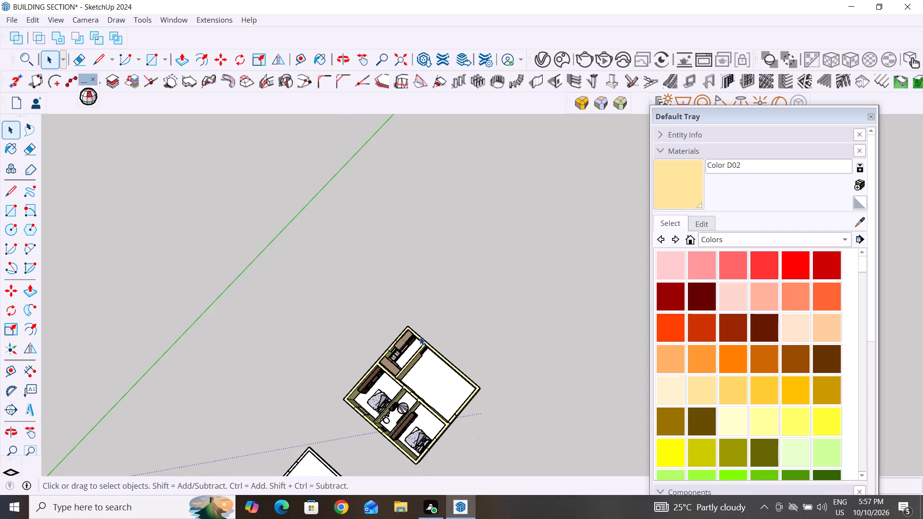
scroll(479, 436, "up", 4)
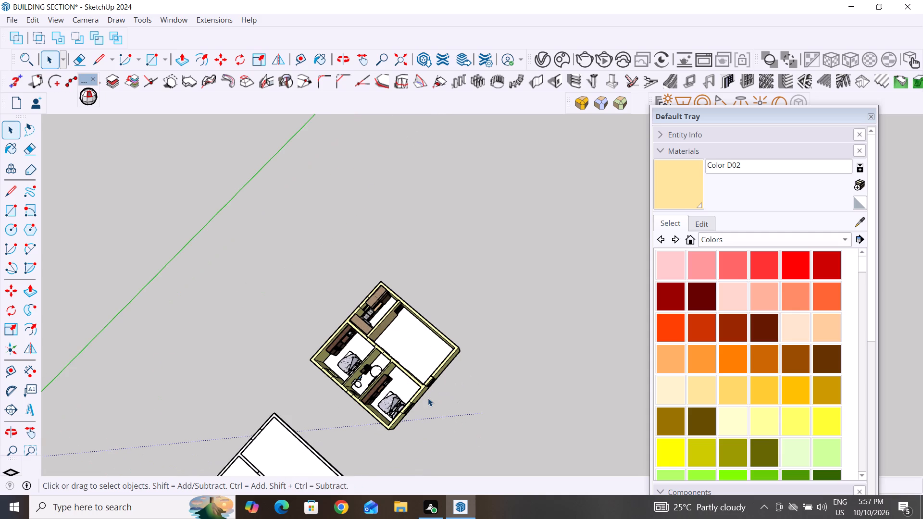
scroll(463, 427, "up", 4)
scroll(428, 398, "up", 4)
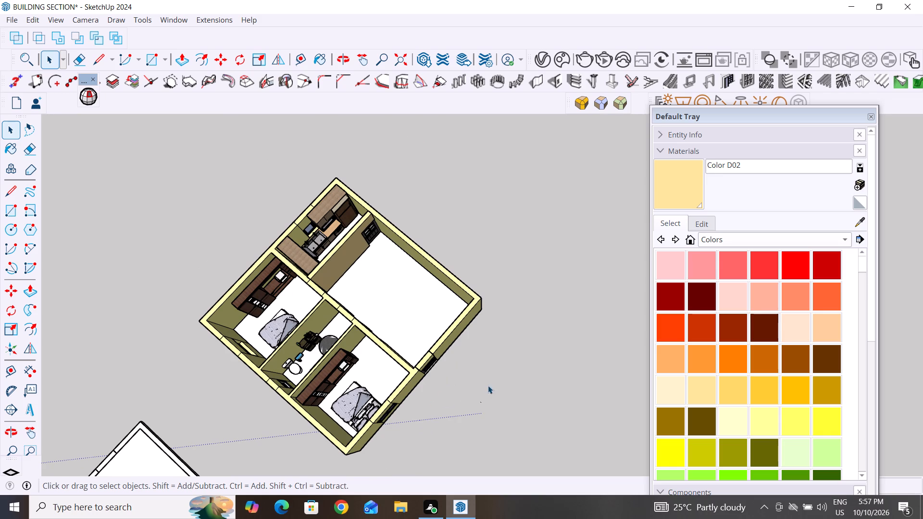
scroll(493, 384, "down", 1)
middle_click_drag(492, 386, 335, 356)
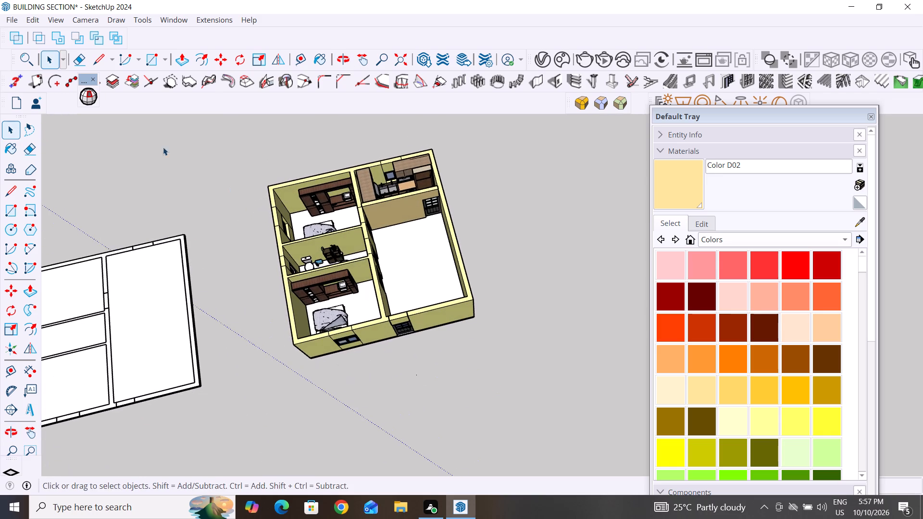
Search the 3D Warehouse models for DINNING TABLE.
left_click(167, 21)
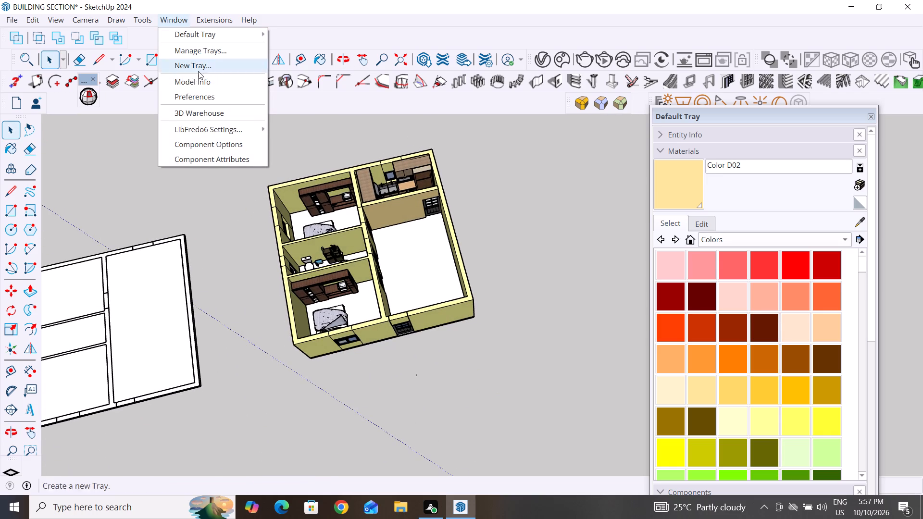
left_click(212, 114)
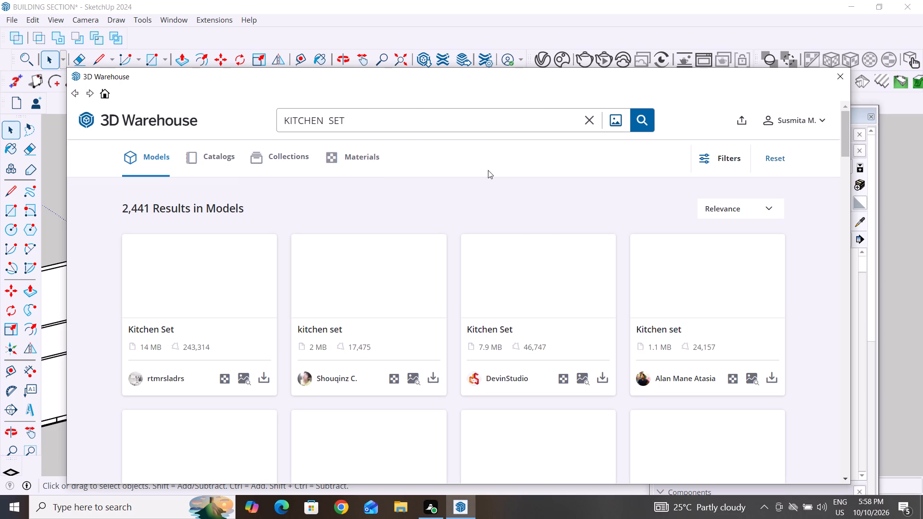
left_click_drag(486, 79, 496, 91)
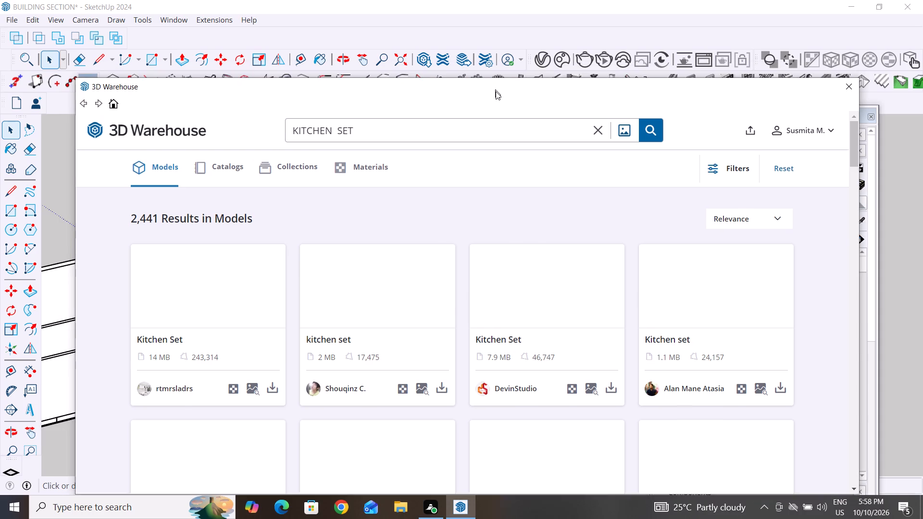
left_click_drag(496, 91, 521, 139)
scroll(414, 400, "down", 1)
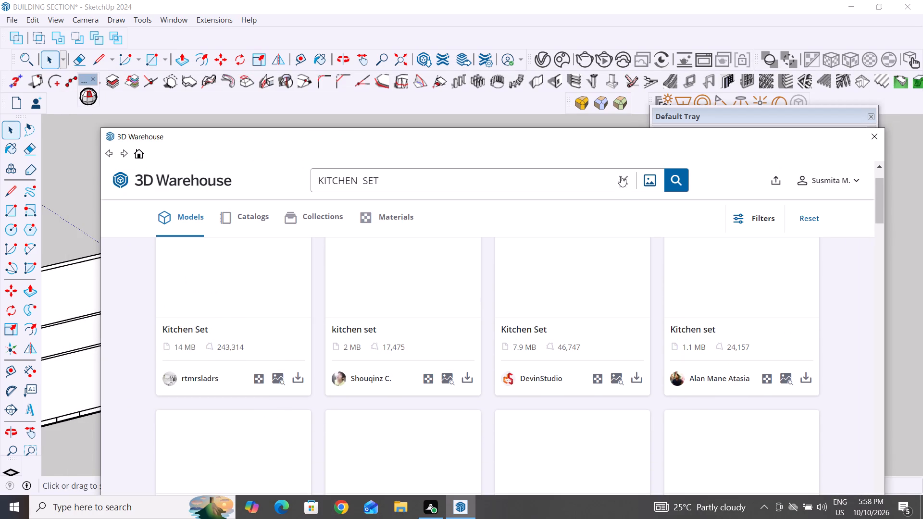
left_click(625, 176)
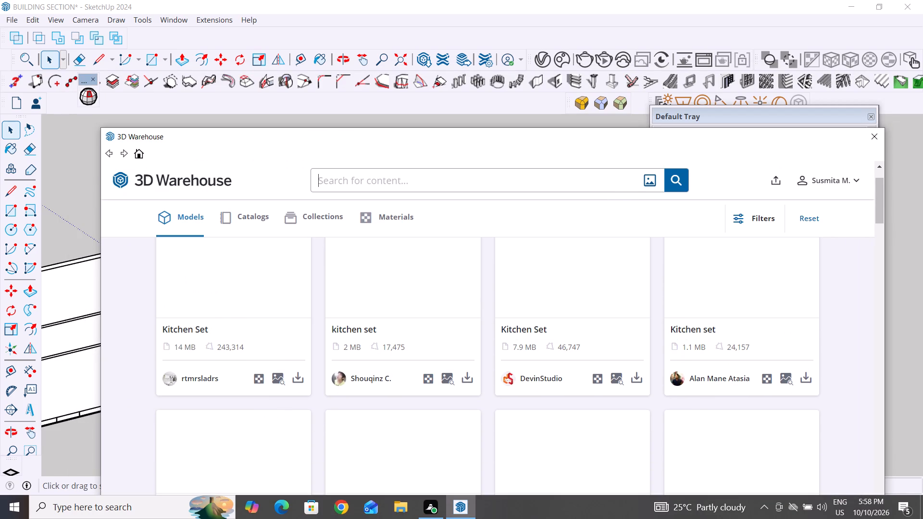
key("d")
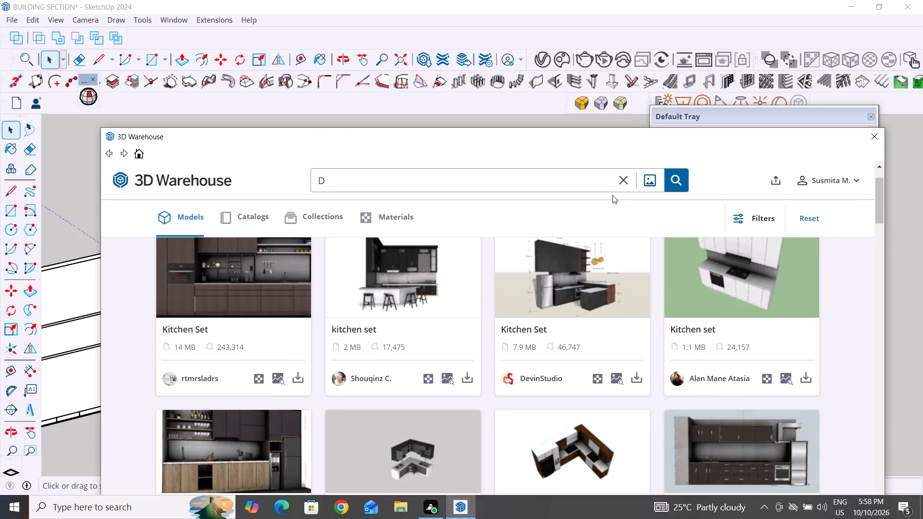
type("INNIN")
type("G")
key("space")
key("t")
type("ABL")
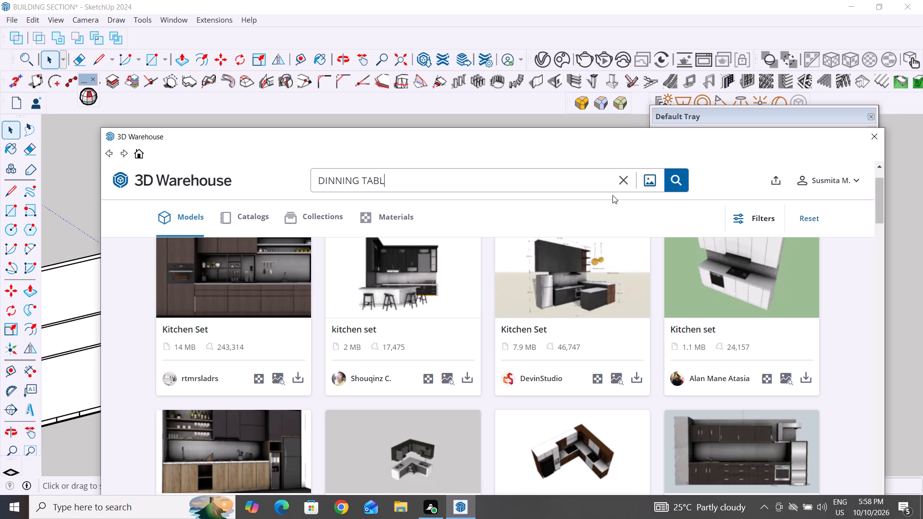
key("e")
left_click(685, 179)
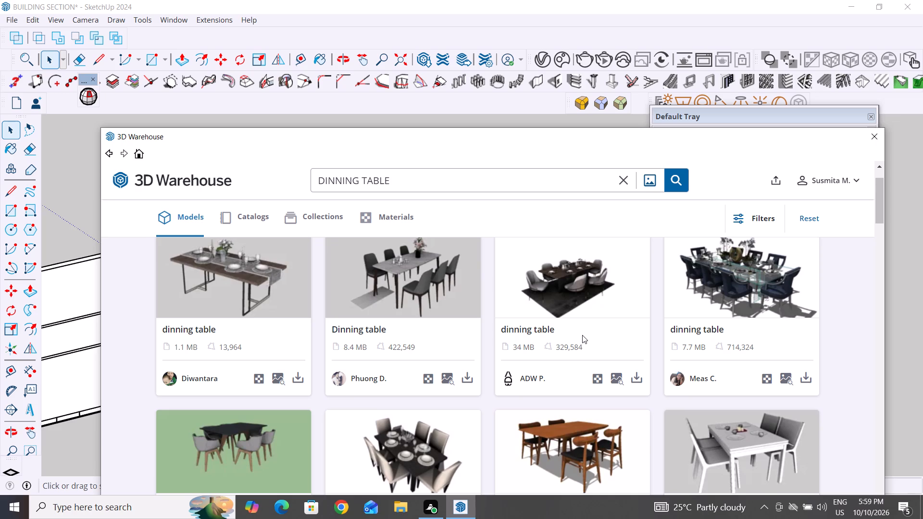
Load the 1 MB Dinning table model with black top and six cream chairs, and place it on the large room's floor.
scroll(582, 335, "down", 4)
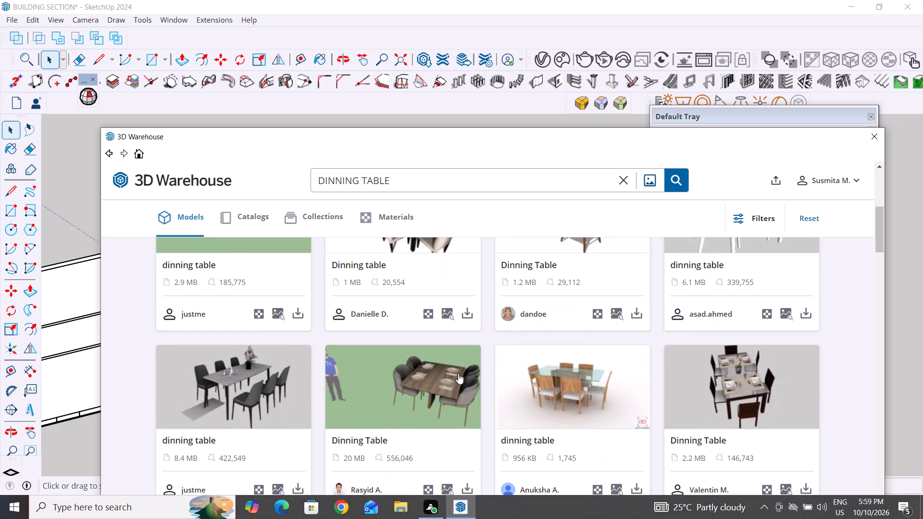
scroll(467, 371, "up", 3)
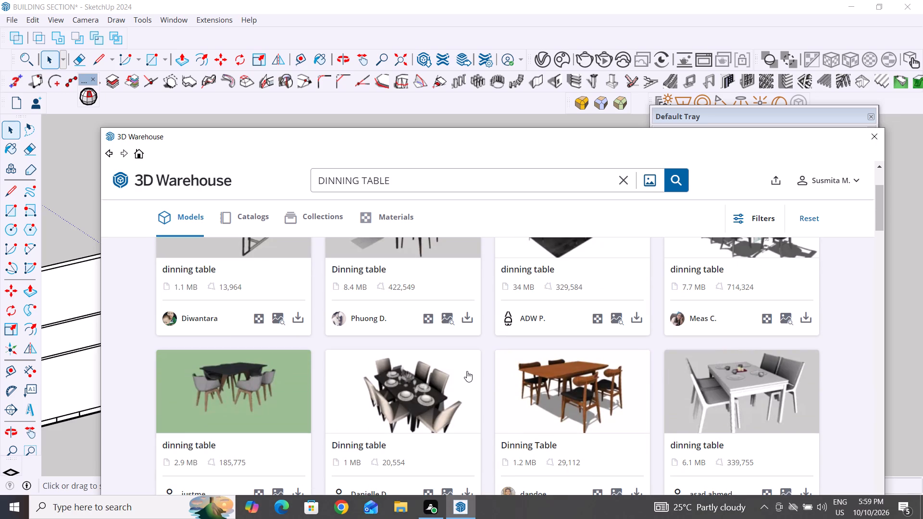
scroll(467, 371, "down", 4)
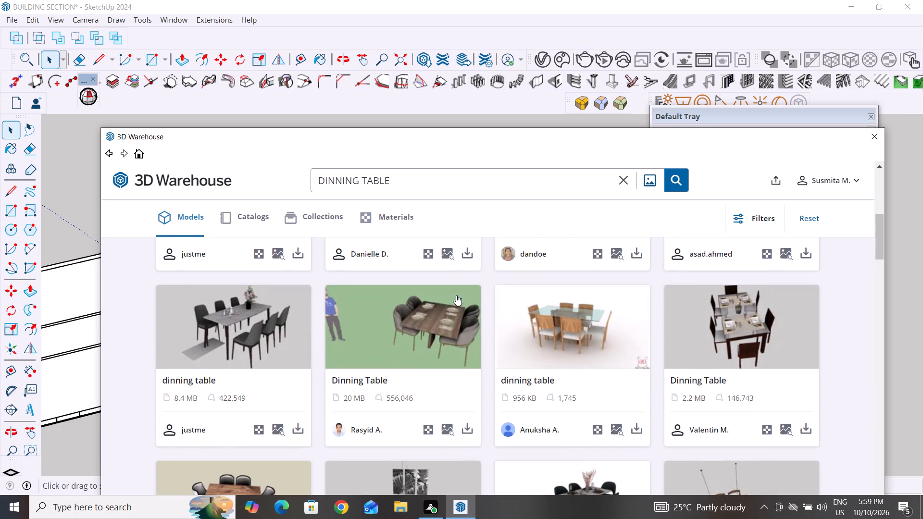
left_click(465, 254)
left_click(461, 354)
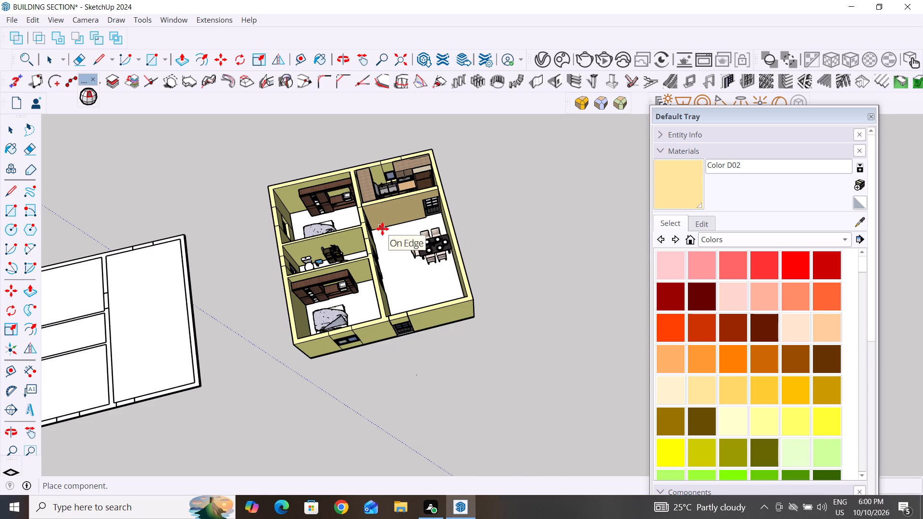
left_click(378, 233)
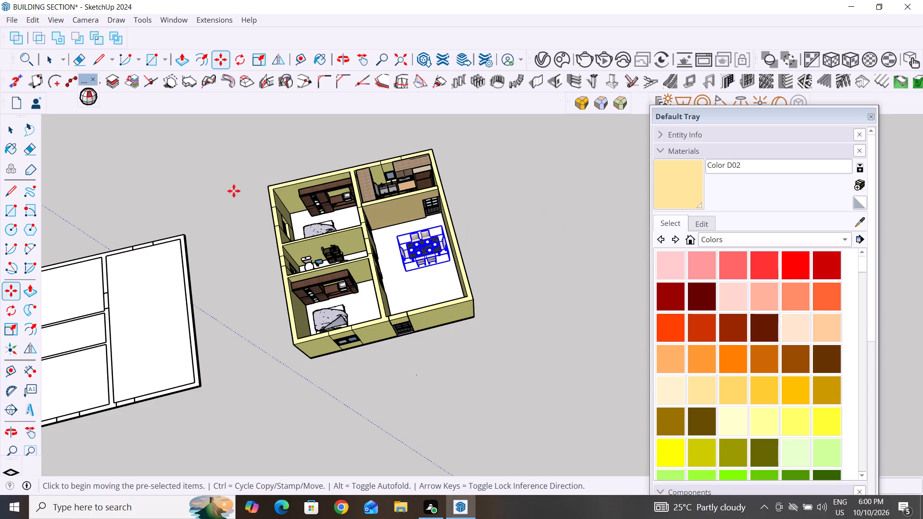
left_click(8, 130)
Rotate the dining set a quarter turn on the floor so its length runs along the room's outer side wall.
scroll(401, 271, "up", 4)
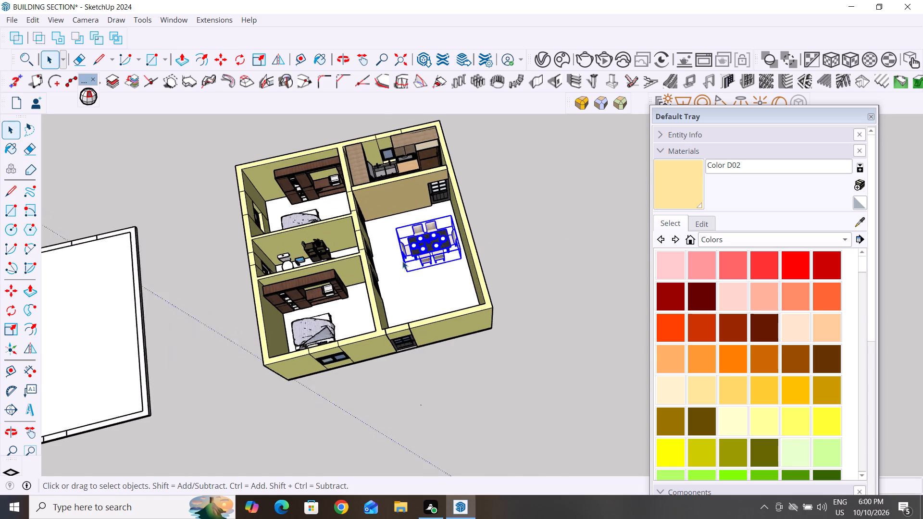
scroll(427, 244, "up", 9)
scroll(477, 223, "up", 4)
middle_click_drag(483, 230, 492, 248)
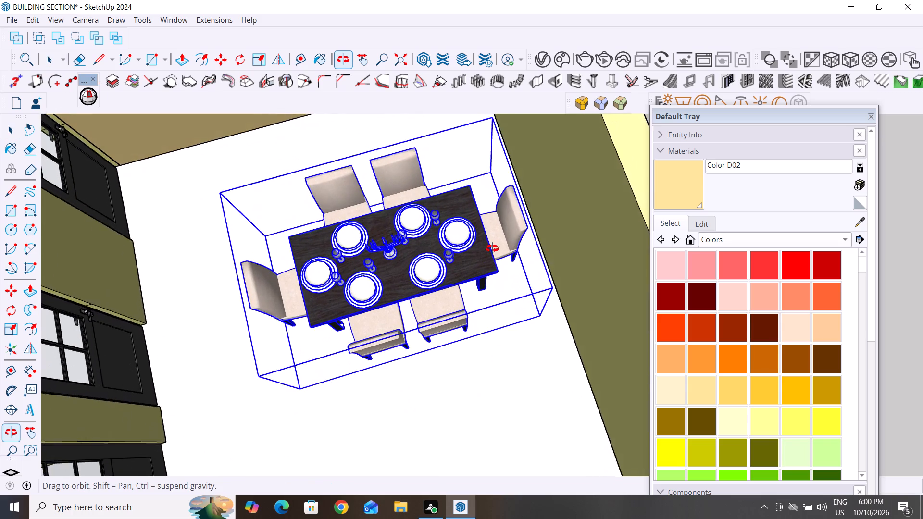
middle_click_drag(492, 248, 462, 109)
left_click(12, 315)
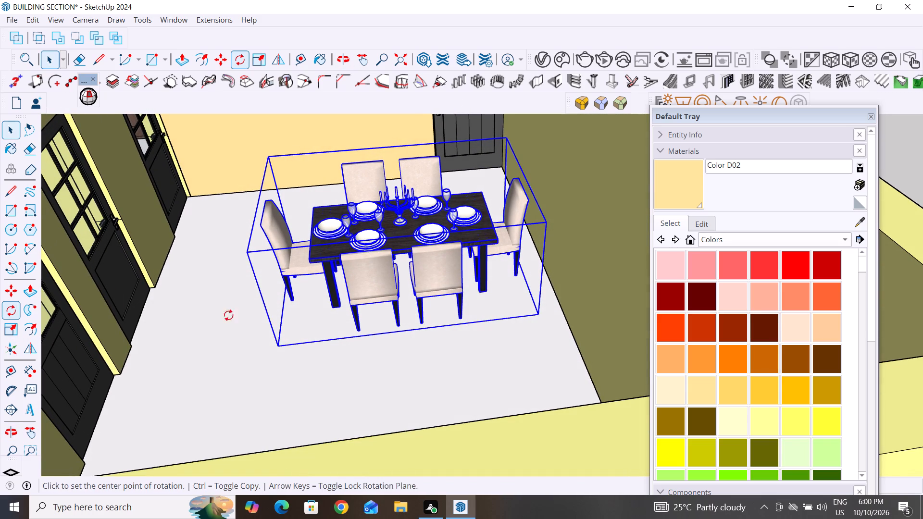
left_click(422, 330)
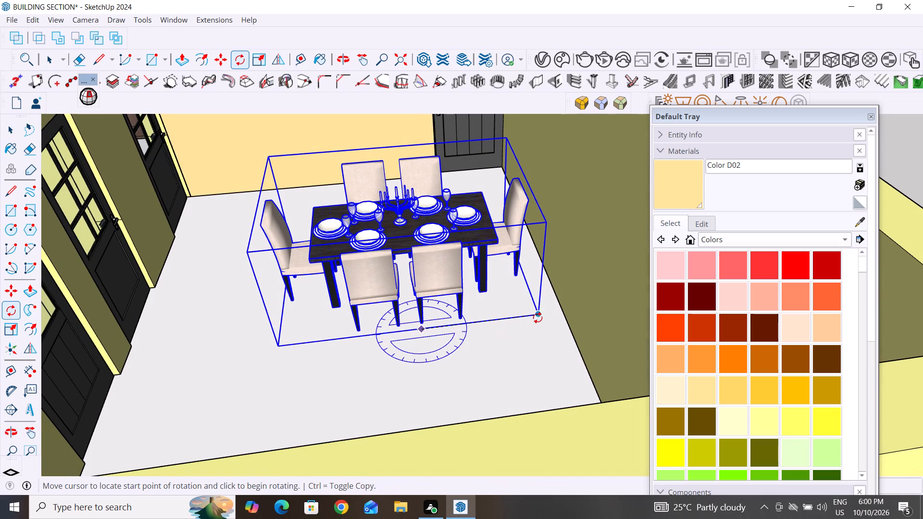
left_click(541, 318)
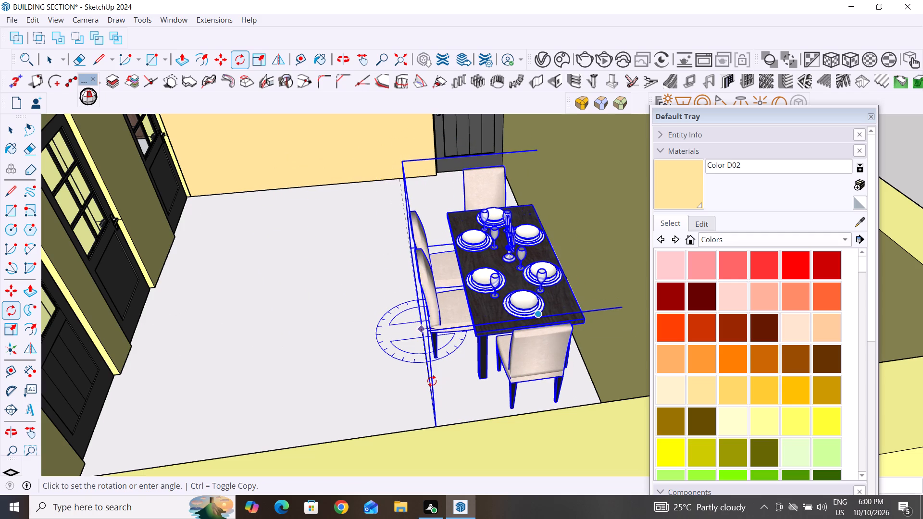
left_click(432, 381)
left_click(9, 134)
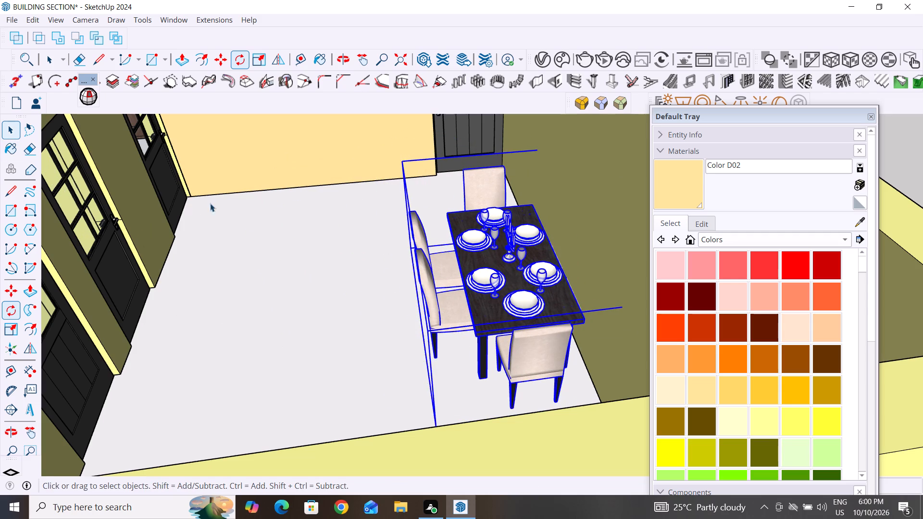
Move the dining set out of the outer side wall to clear floor near the kitchen door.
scroll(336, 311, "down", 4)
middle_click_drag(345, 318, 384, 382)
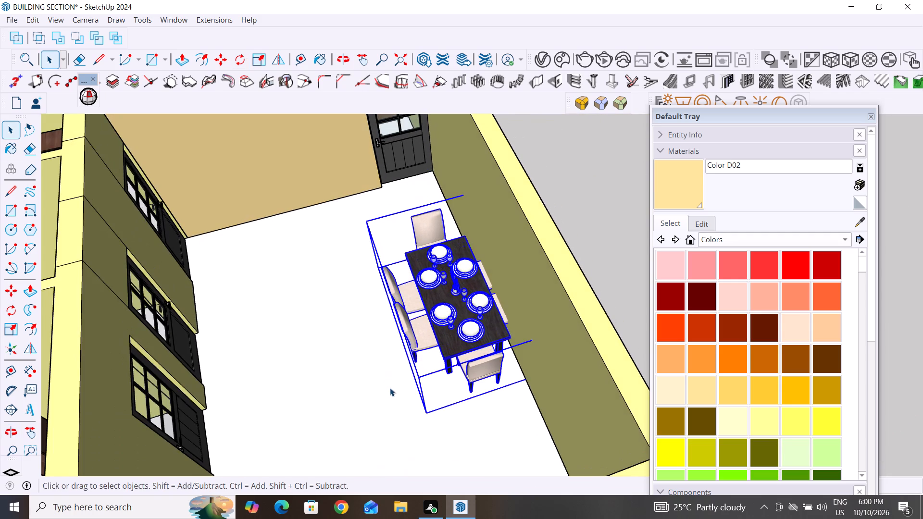
key("m")
left_click(433, 415)
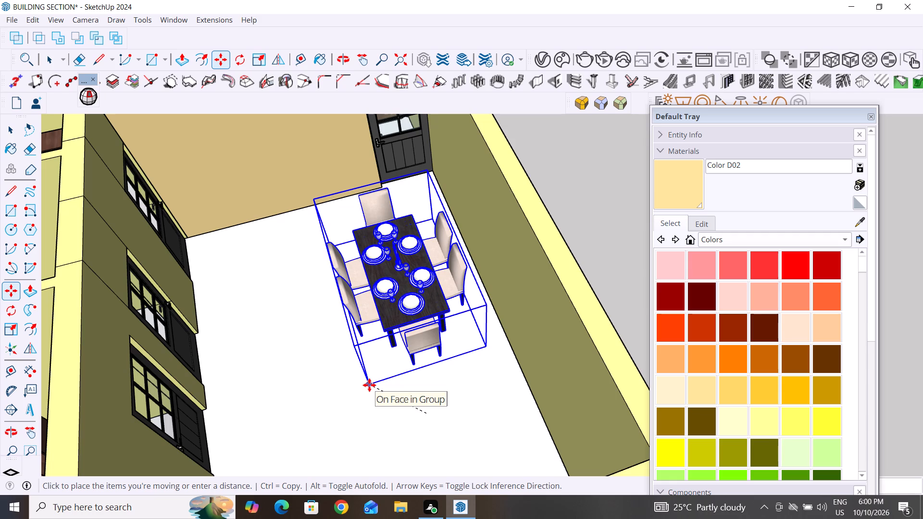
left_click(369, 385)
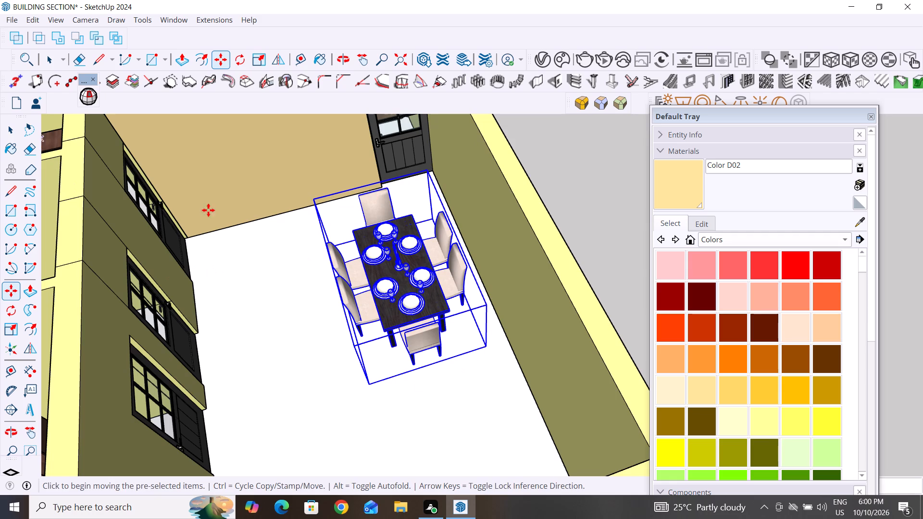
left_click(12, 132)
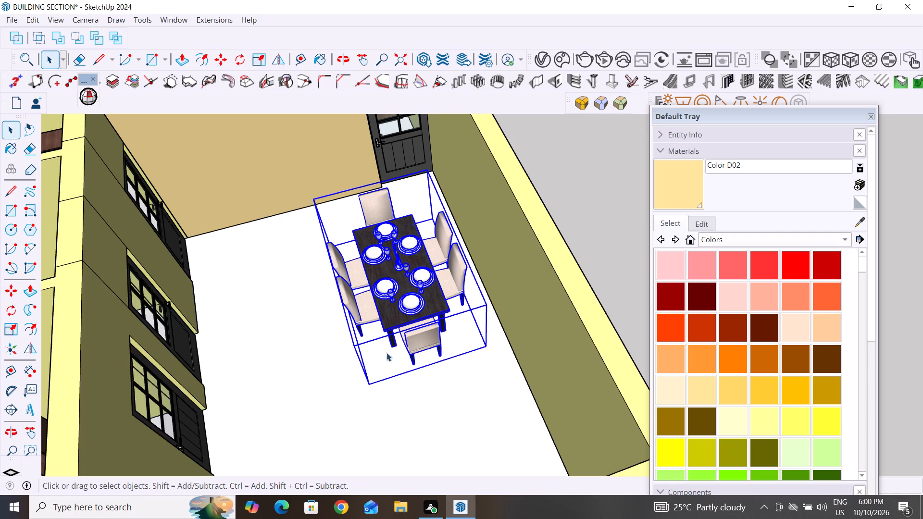
Examine the dining set's placement and the remaining space in the large room from several angles.
scroll(394, 388, "down", 4)
middle_click_drag(414, 401, 587, 366)
scroll(412, 350, "down", 2)
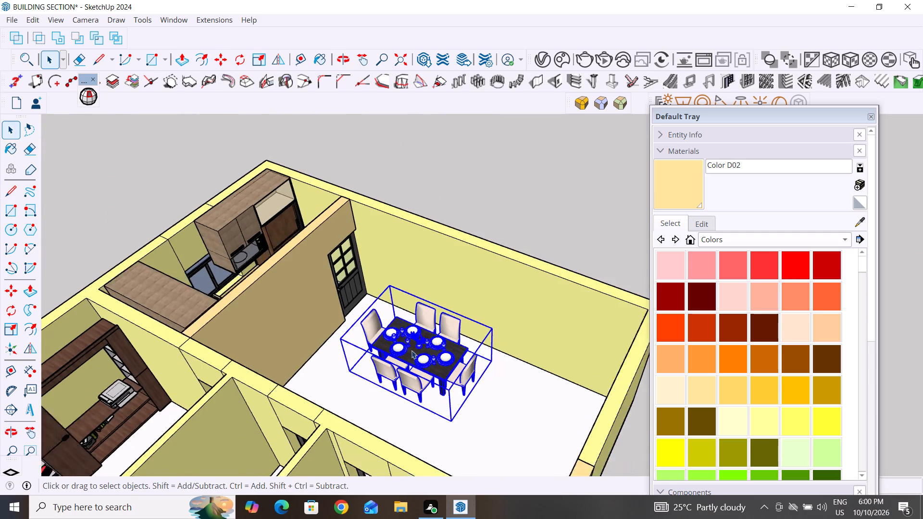
scroll(412, 350, "down", 2)
left_click(521, 241)
middle_click_drag(492, 399, 600, 370)
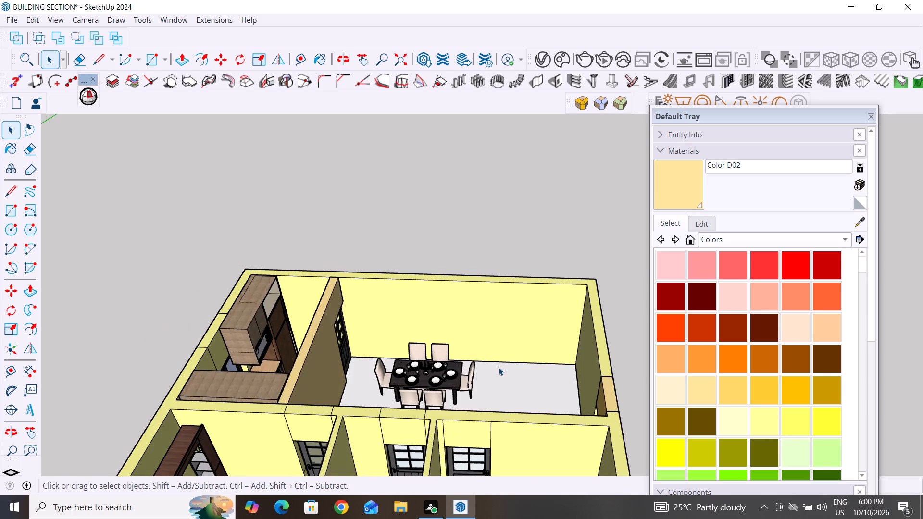
scroll(499, 367, "up", 2)
middle_click_drag(514, 377, 548, 418)
scroll(348, 383, "down", 4)
middle_click_drag(473, 365, 455, 403)
scroll(381, 361, "up", 3)
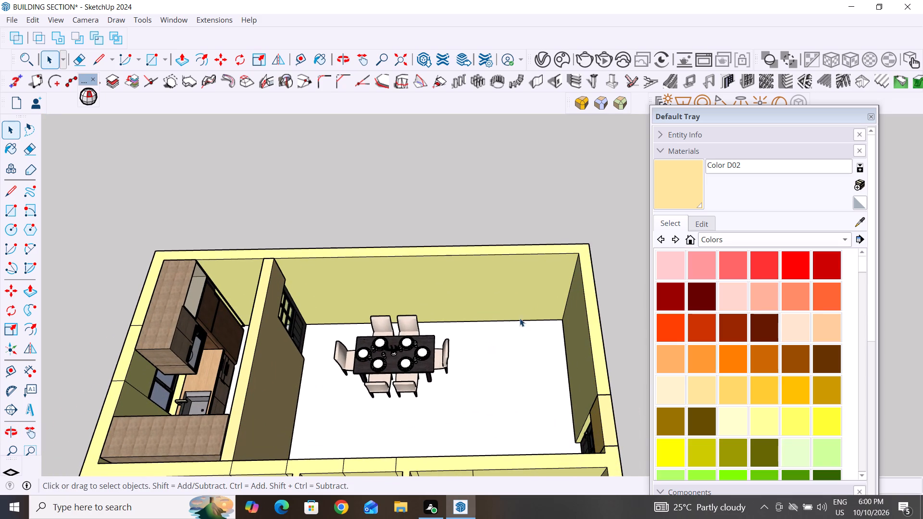
scroll(567, 383, "up", 2)
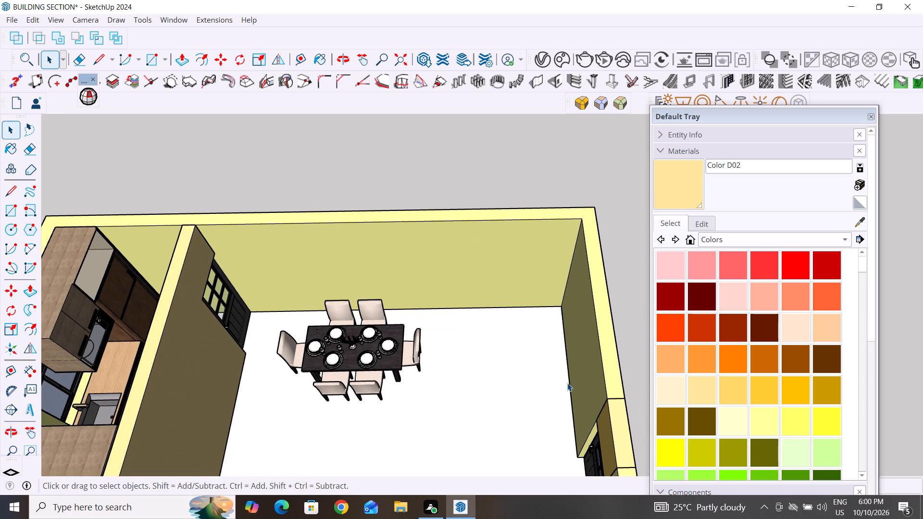
scroll(511, 378, "down", 4)
middle_click_drag(508, 389, 171, 373)
scroll(374, 363, "up", 3)
middle_click_drag(449, 361, 313, 368)
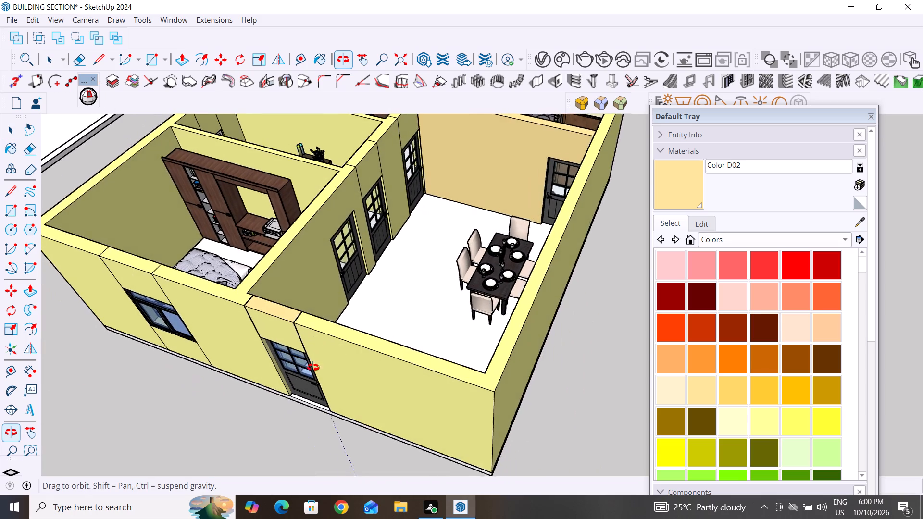
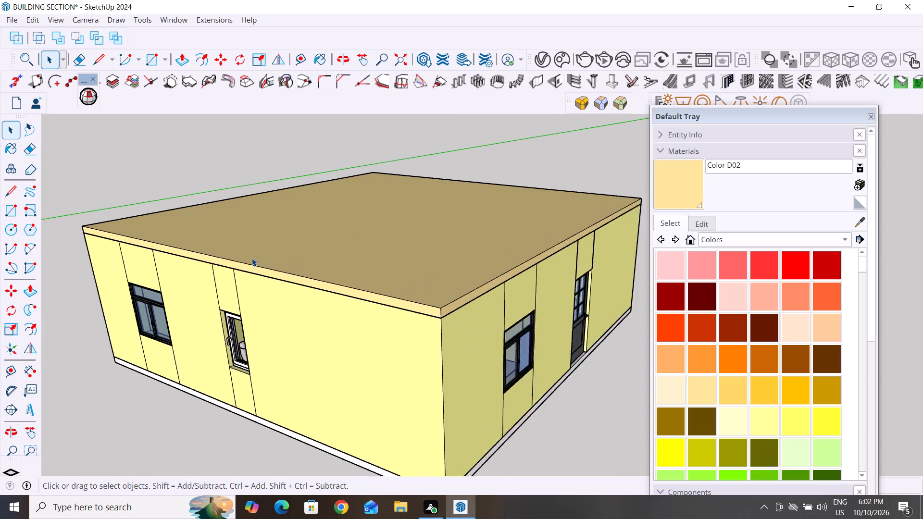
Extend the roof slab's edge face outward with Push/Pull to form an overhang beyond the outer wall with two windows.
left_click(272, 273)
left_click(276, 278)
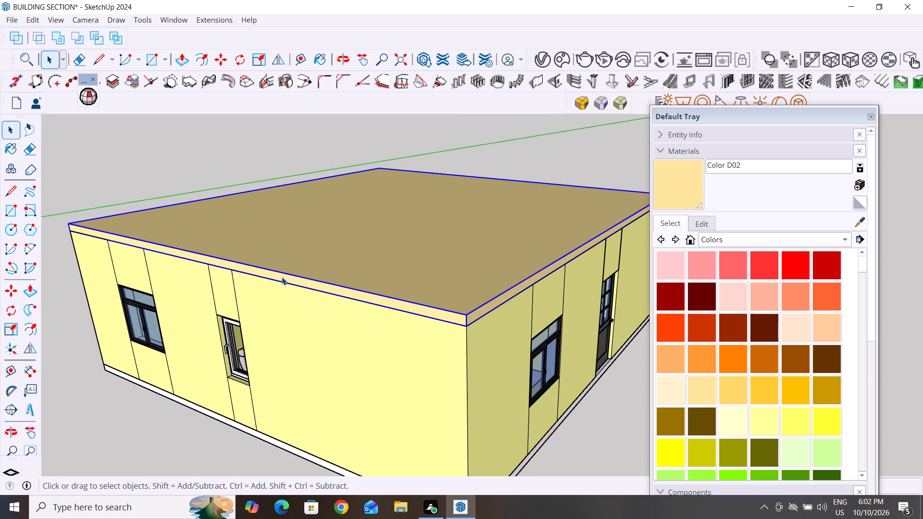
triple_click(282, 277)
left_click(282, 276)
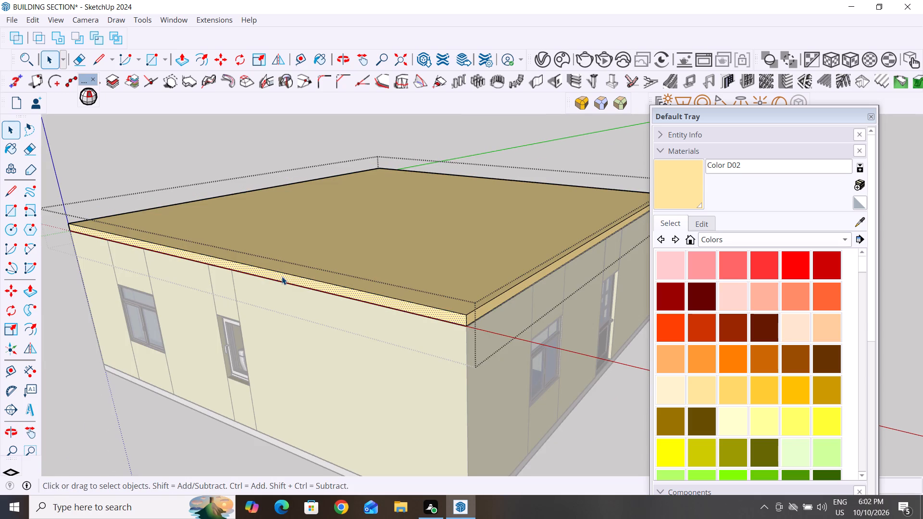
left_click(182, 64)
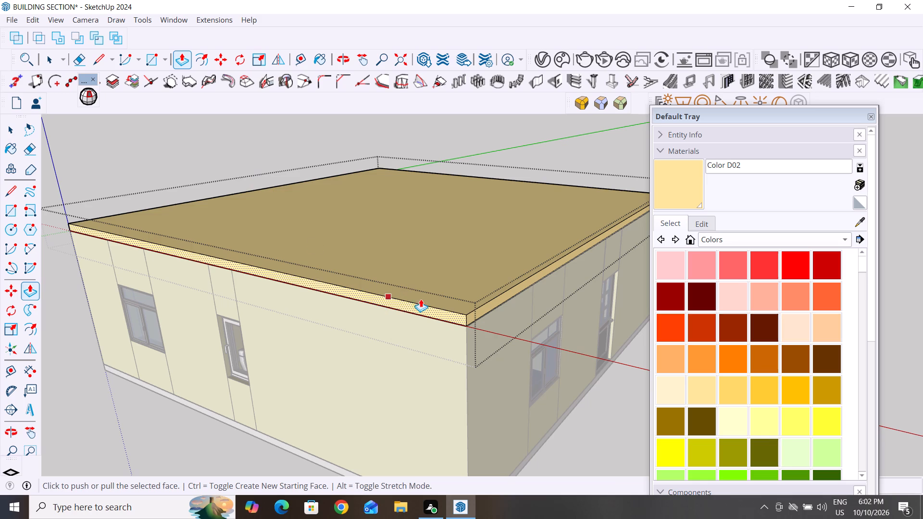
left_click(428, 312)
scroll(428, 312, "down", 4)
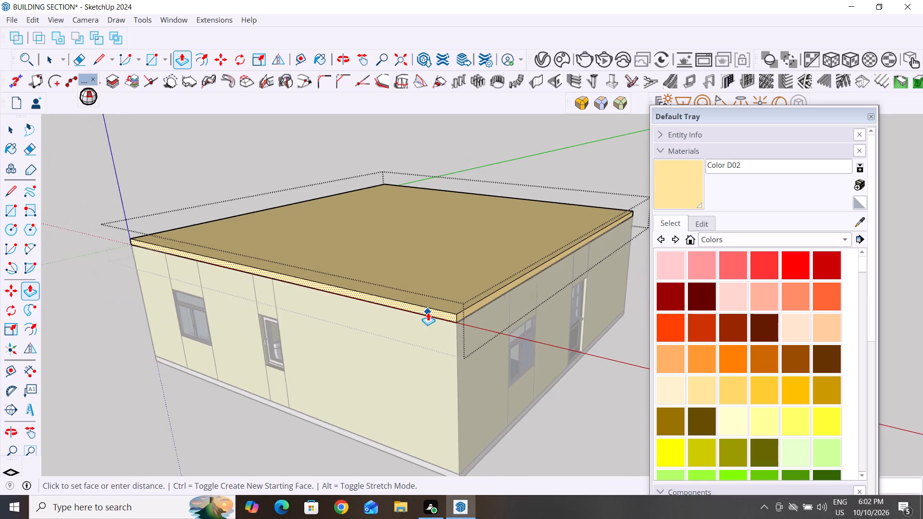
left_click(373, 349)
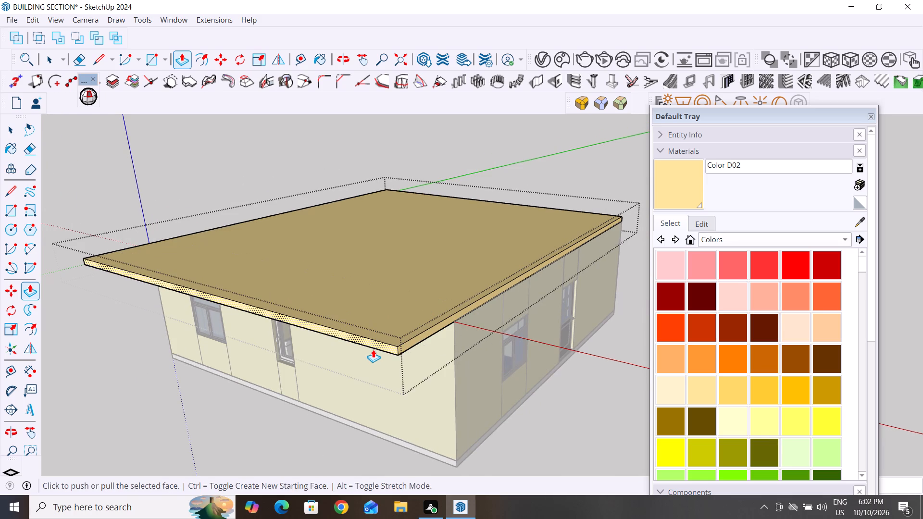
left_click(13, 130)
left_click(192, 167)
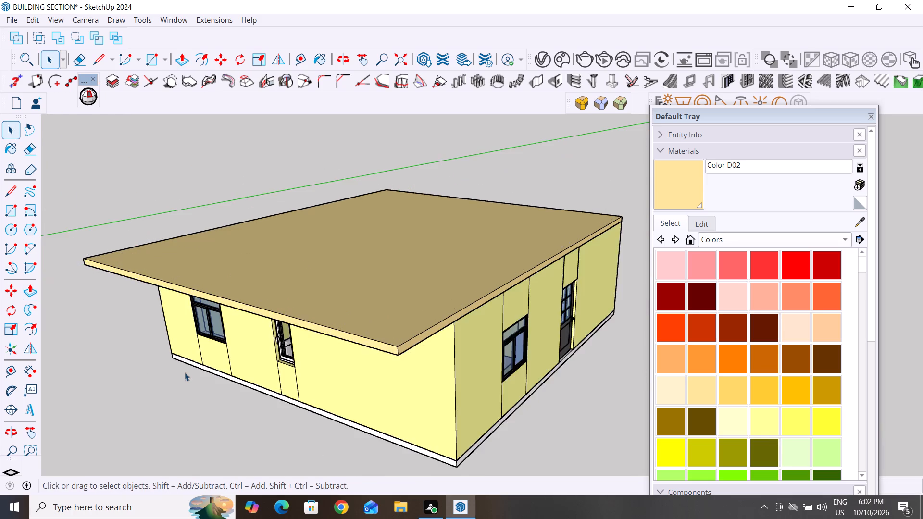
Examine the roof overhang and the house's front and side elevations from several angles.
scroll(185, 373, "down", 5)
middle_click_drag(421, 338, 191, 292)
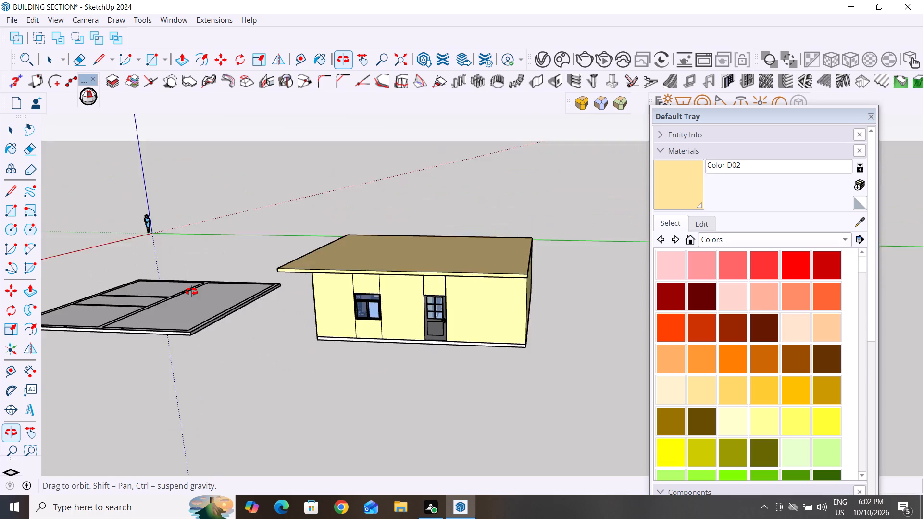
middle_click_drag(191, 292, 235, 291)
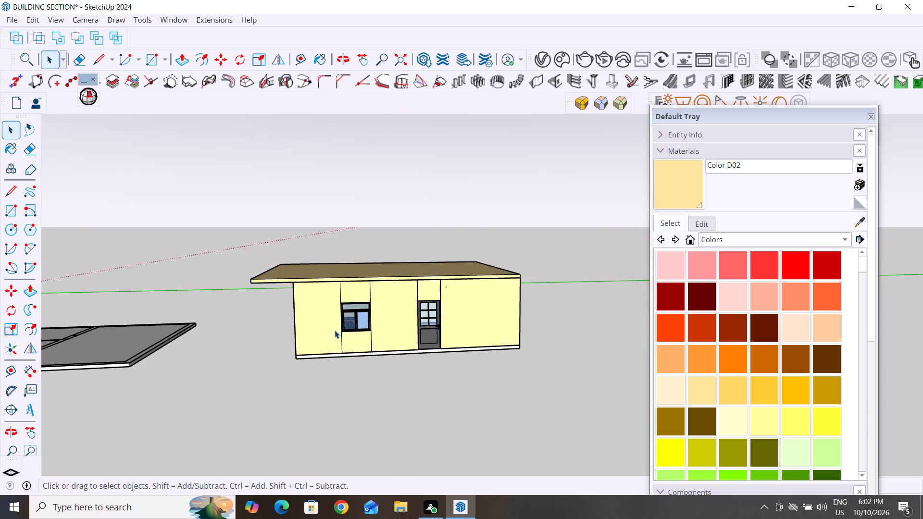
scroll(475, 310, "up", 6)
scroll(523, 313, "down", 3)
middle_click_drag(403, 354, 474, 357)
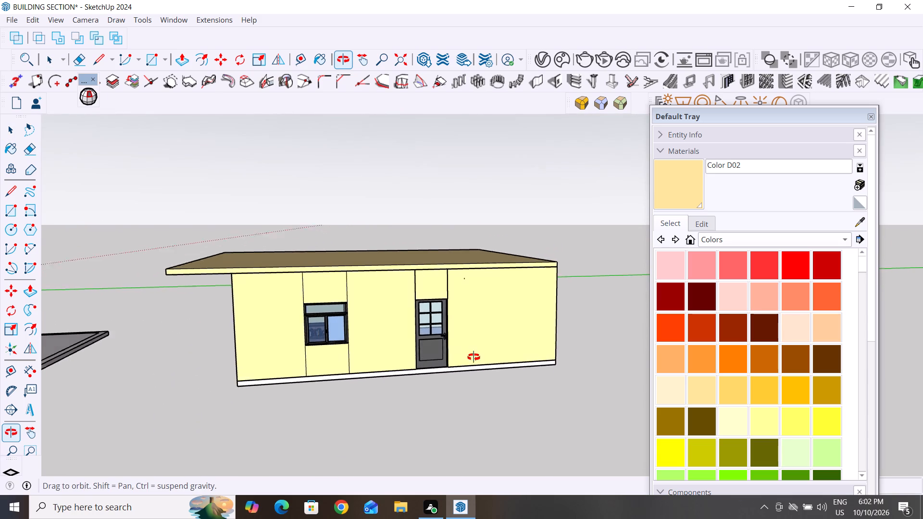
middle_click_drag(474, 357, 526, 355)
scroll(398, 265, "up", 2)
middle_click_drag(368, 334, 412, 305)
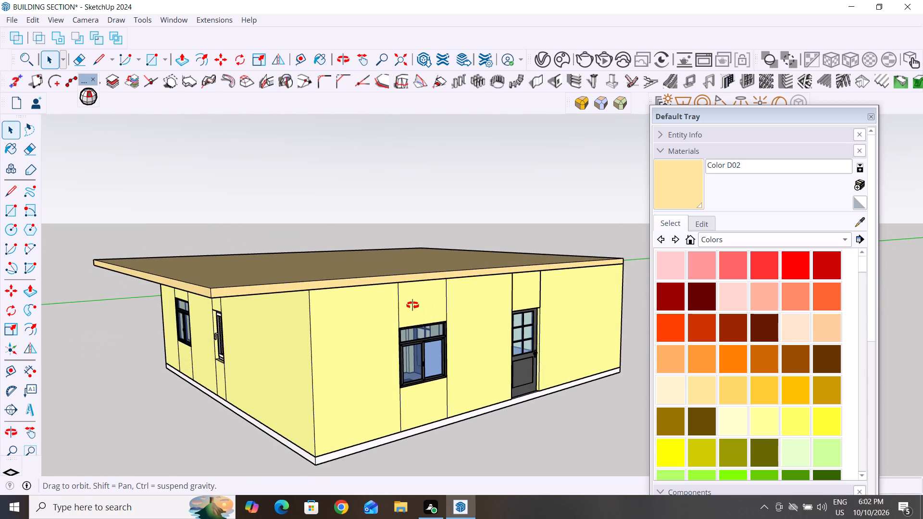
middle_click_drag(412, 305, 504, 290)
scroll(489, 348, "down", 6)
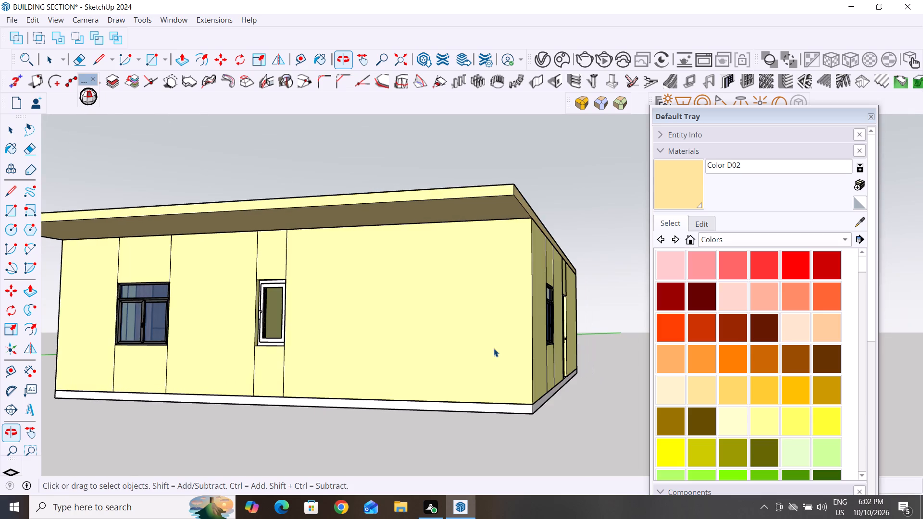
scroll(494, 348, "down", 7)
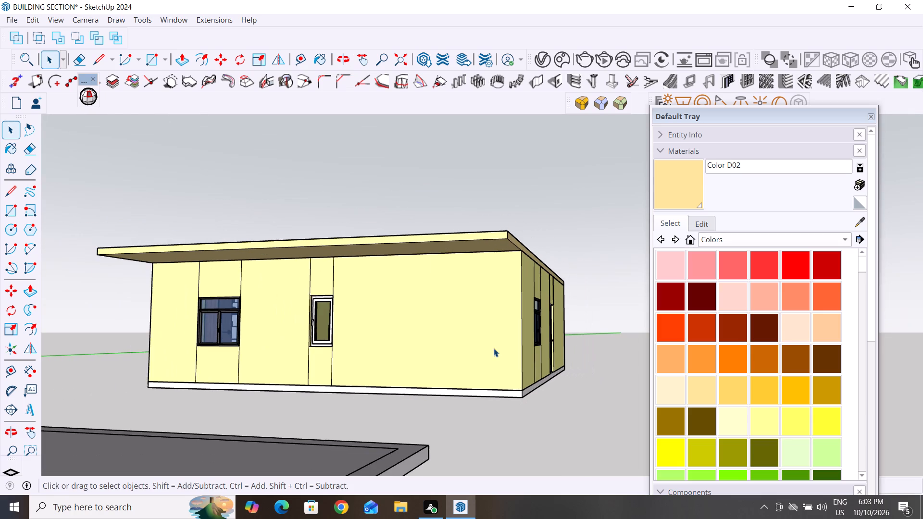
scroll(494, 348, "down", 1)
middle_click_drag(584, 374, 370, 397)
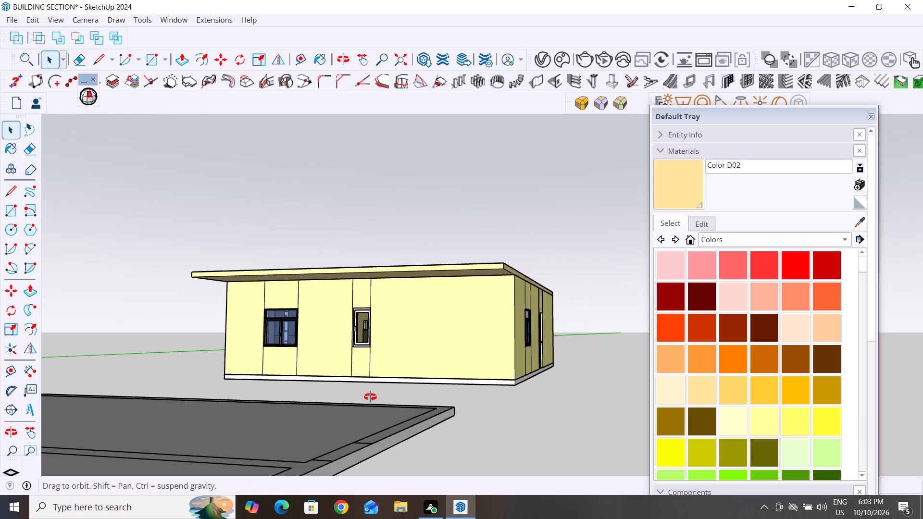
middle_click_drag(370, 397, 285, 408)
scroll(250, 406, "down", 3)
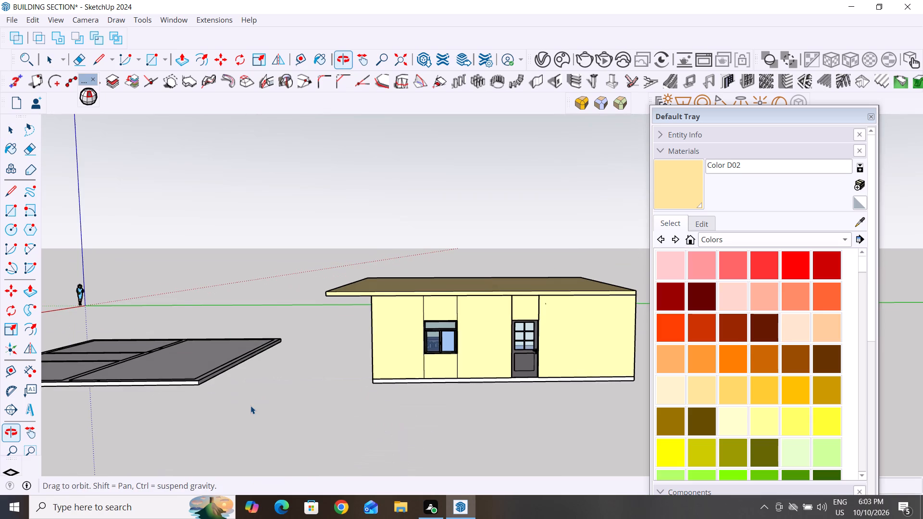
scroll(250, 406, "down", 1)
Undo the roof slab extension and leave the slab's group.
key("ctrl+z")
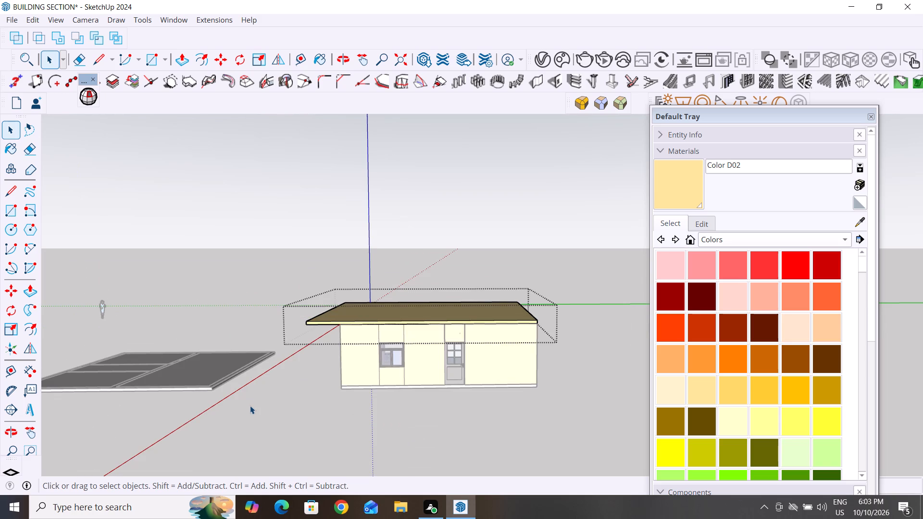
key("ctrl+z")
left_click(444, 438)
Paint the white plinth band at the base of the house with Color D03.
scroll(507, 412, "up", 4)
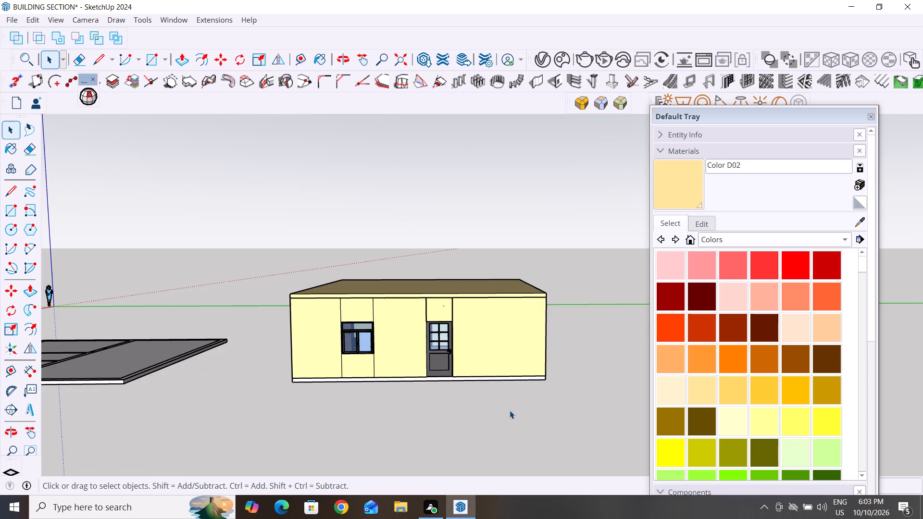
scroll(510, 410, "up", 3)
middle_click_drag(584, 400, 363, 411)
scroll(432, 368, "up", 7)
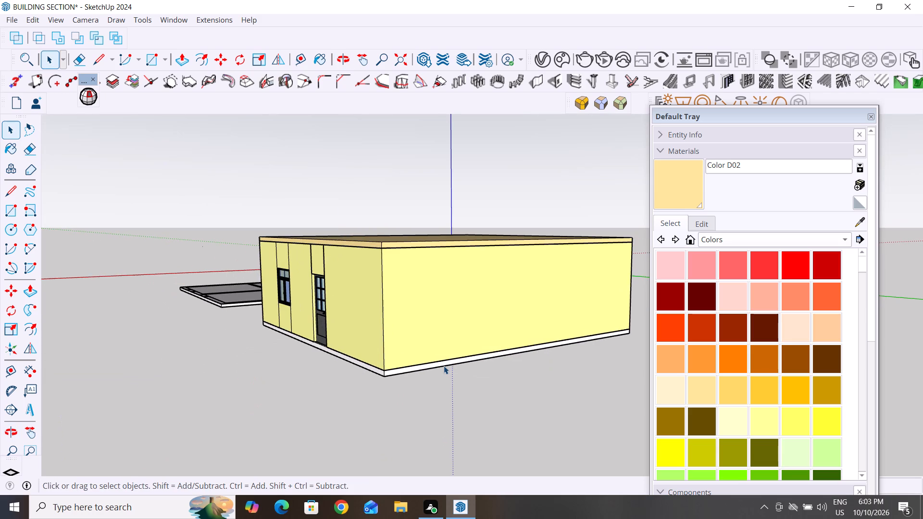
scroll(444, 366, "up", 1)
left_click(444, 366)
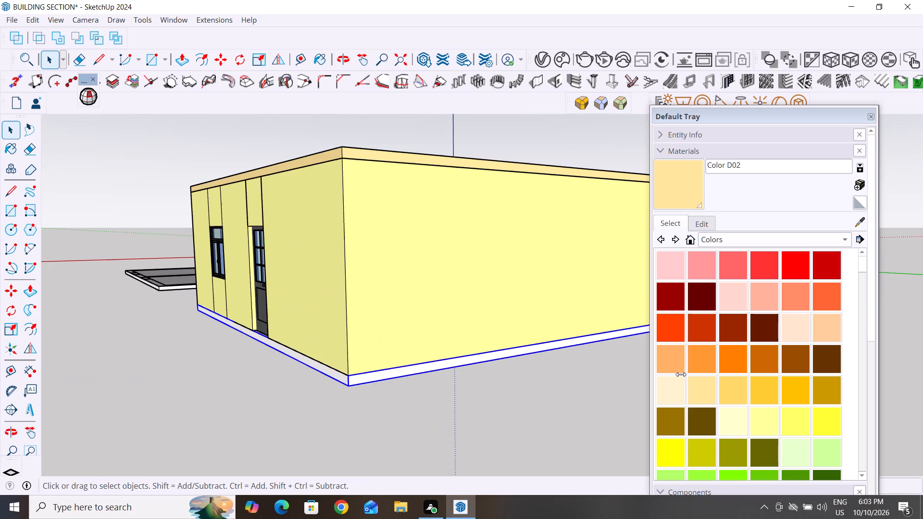
left_click(730, 394)
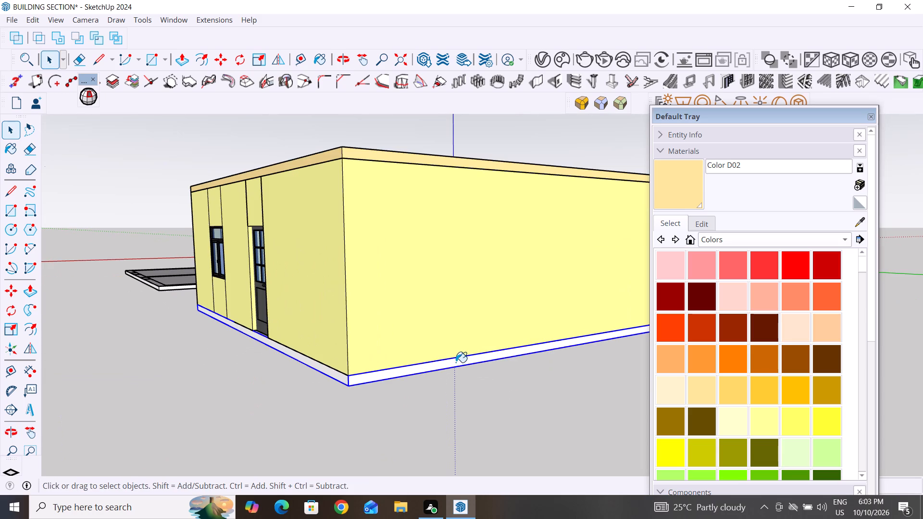
left_click(462, 366)
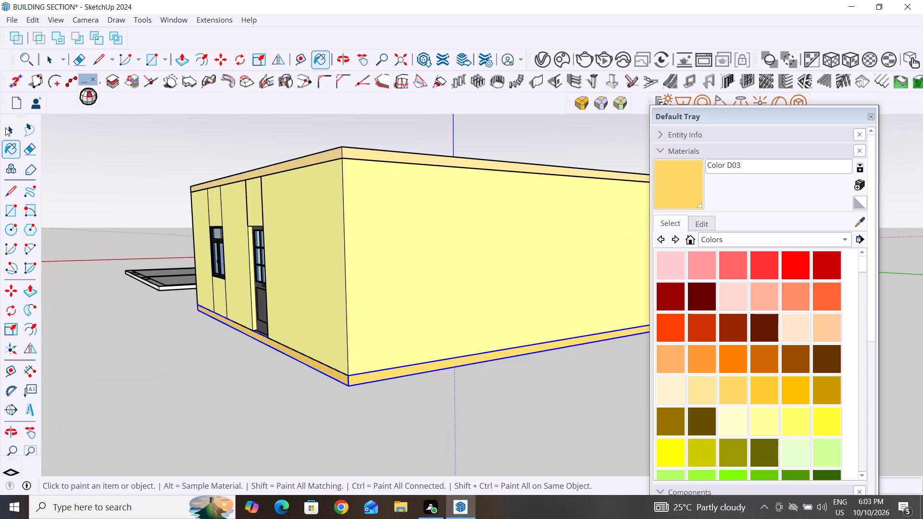
left_click(5, 127)
left_click(136, 377)
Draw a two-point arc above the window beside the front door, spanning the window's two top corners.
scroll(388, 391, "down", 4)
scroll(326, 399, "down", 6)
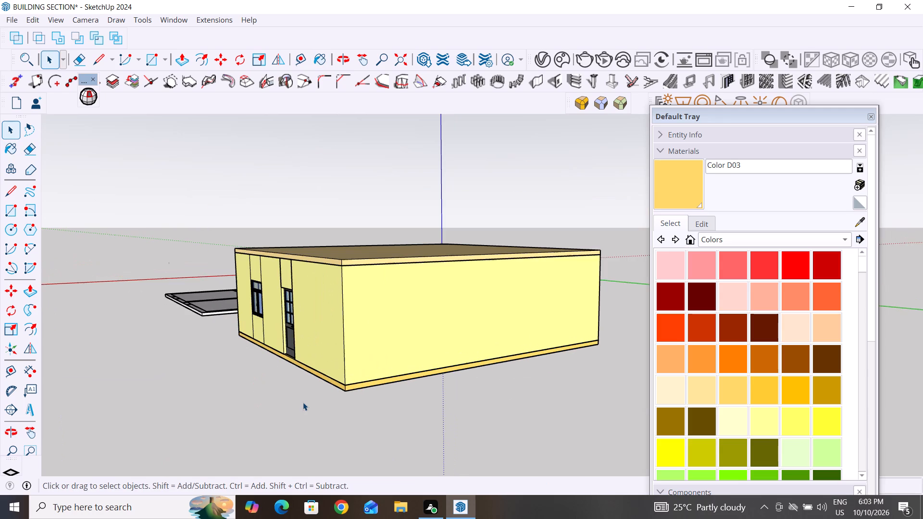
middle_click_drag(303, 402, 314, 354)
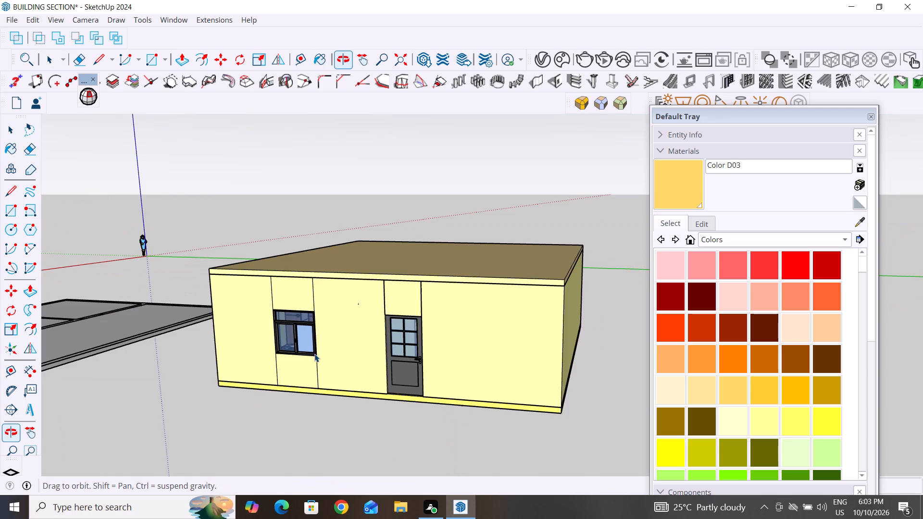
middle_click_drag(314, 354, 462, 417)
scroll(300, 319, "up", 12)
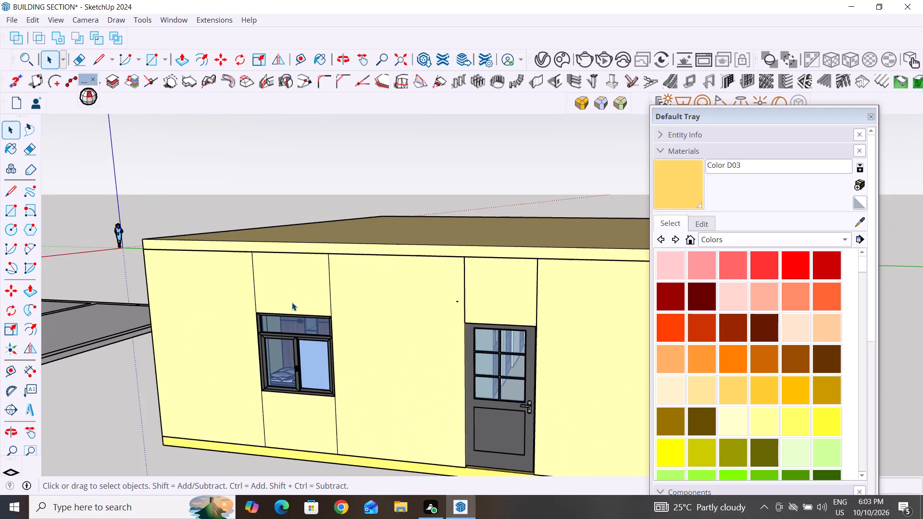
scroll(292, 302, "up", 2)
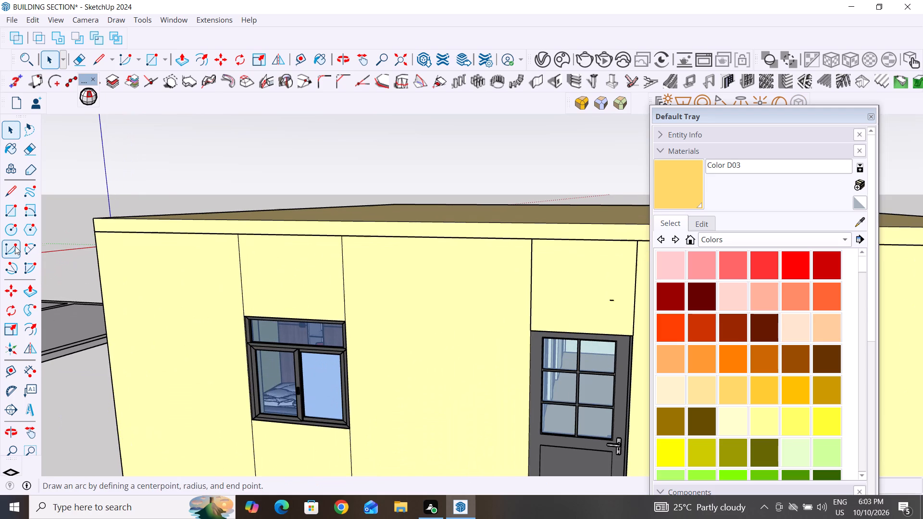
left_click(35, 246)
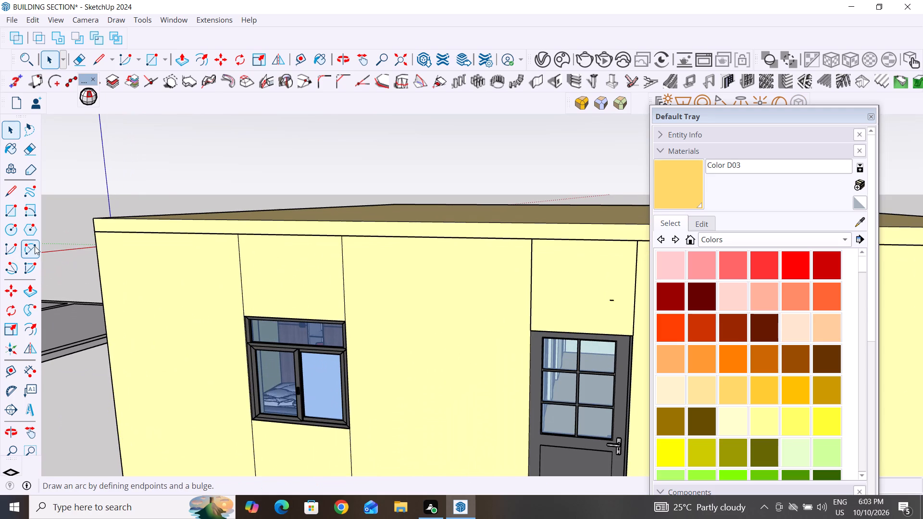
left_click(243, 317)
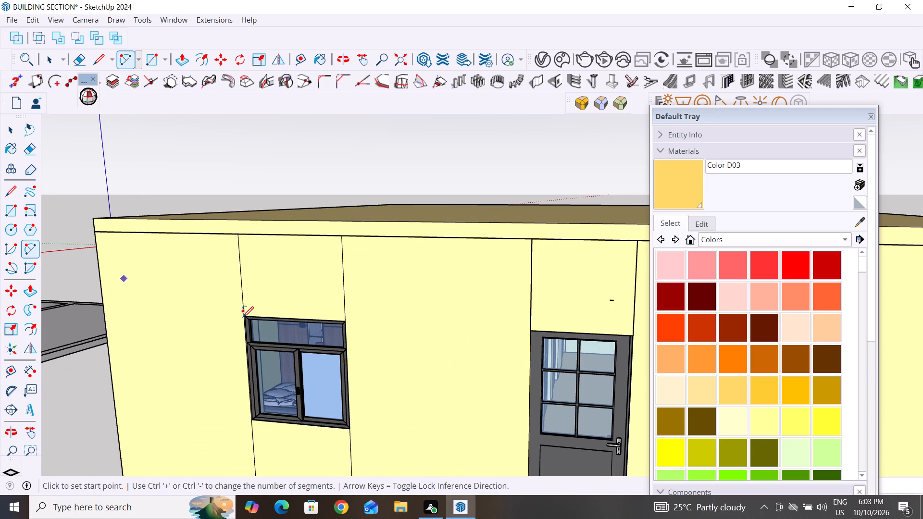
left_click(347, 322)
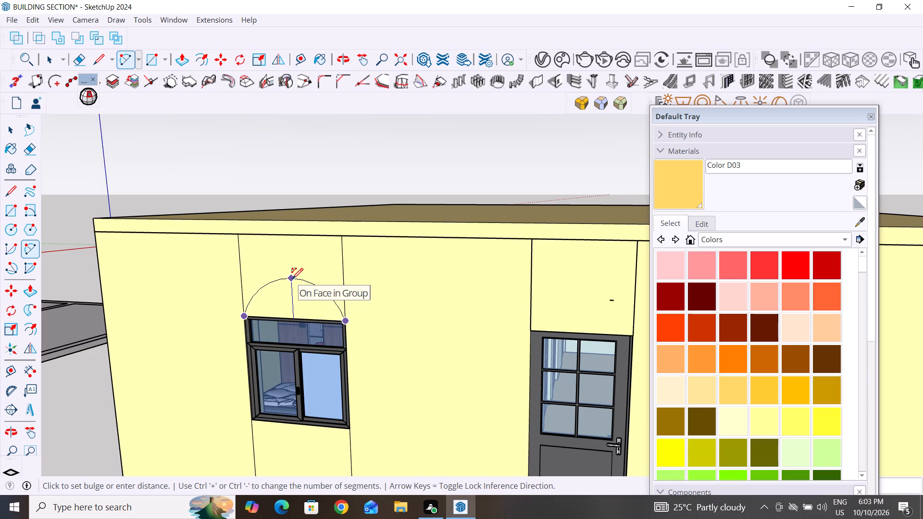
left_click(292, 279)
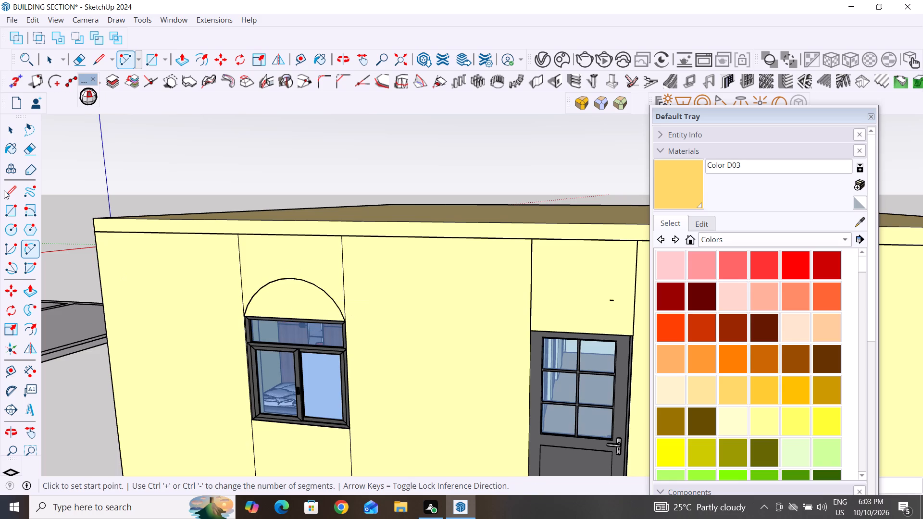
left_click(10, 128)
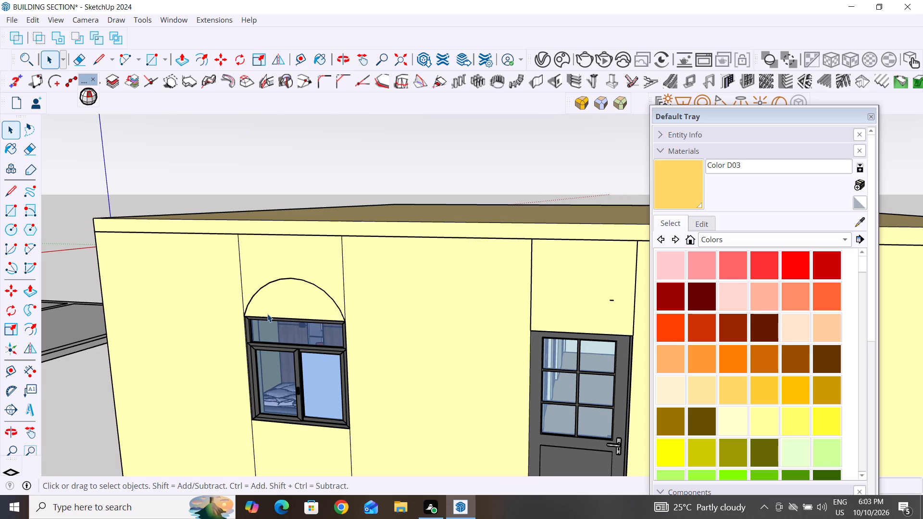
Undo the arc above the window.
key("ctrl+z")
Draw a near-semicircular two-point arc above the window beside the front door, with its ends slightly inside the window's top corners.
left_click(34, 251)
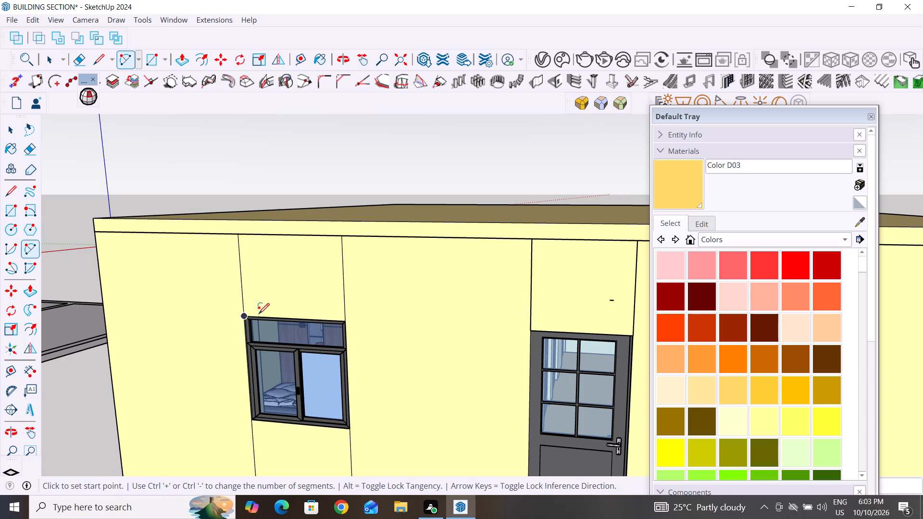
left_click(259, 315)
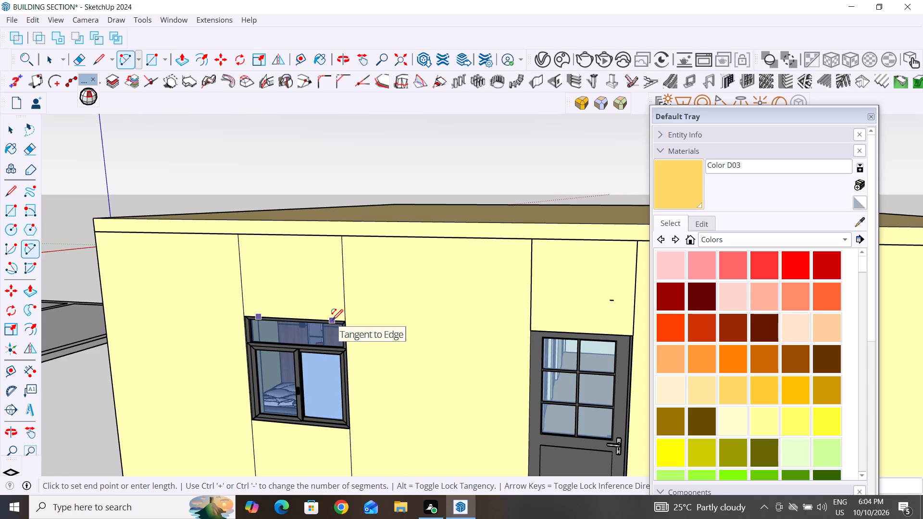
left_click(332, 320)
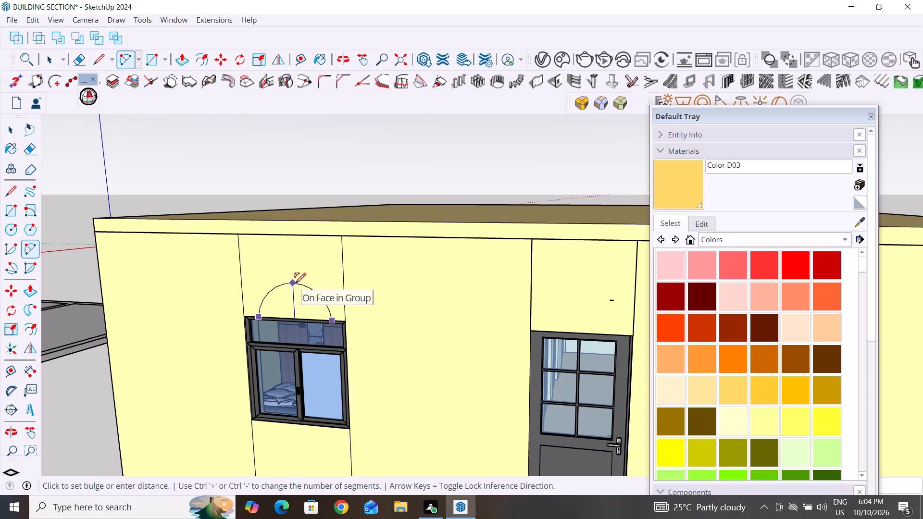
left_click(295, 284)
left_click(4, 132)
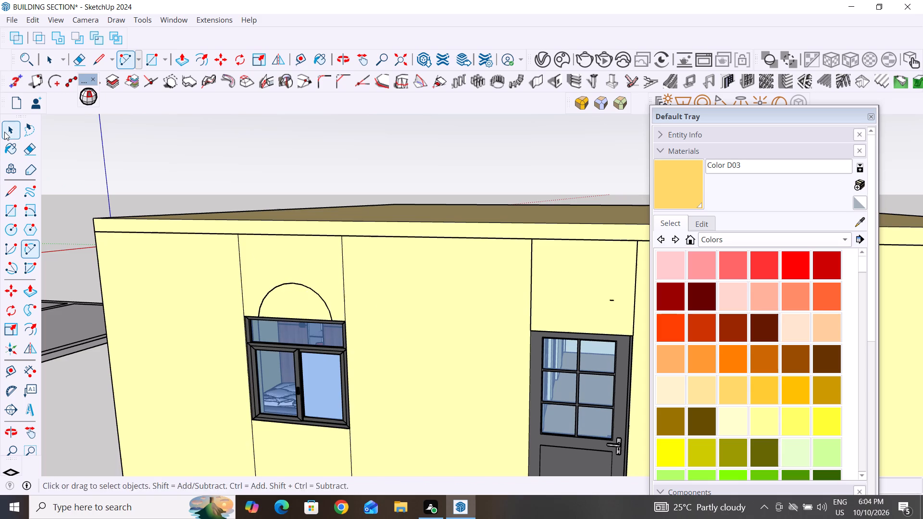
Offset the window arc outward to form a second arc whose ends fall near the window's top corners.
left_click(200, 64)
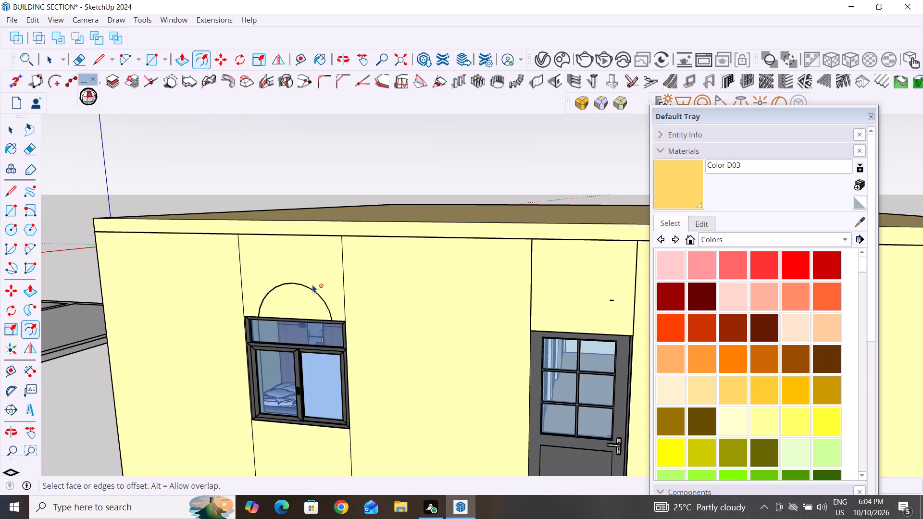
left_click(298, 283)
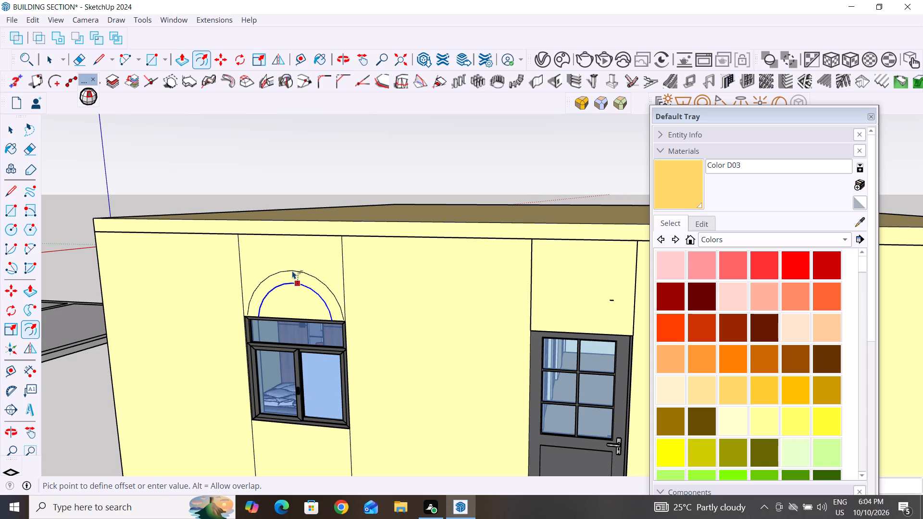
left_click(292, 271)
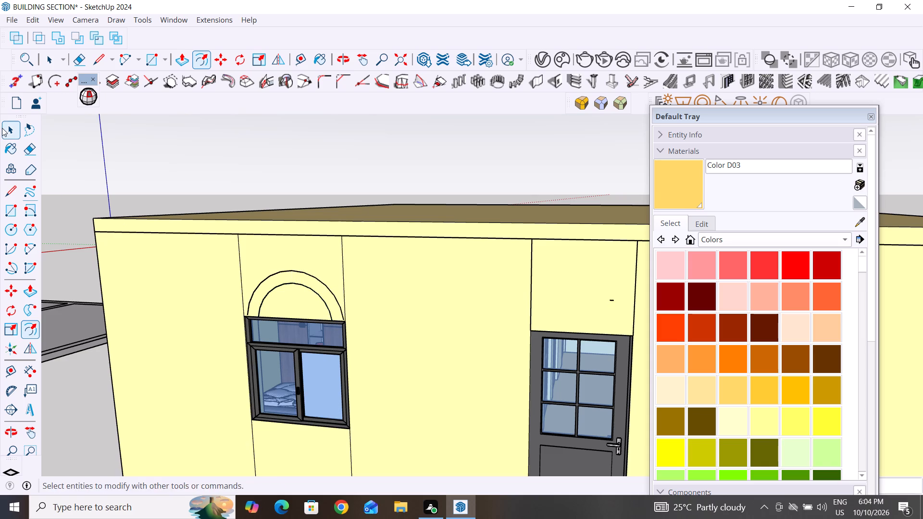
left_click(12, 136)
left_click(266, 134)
Draw a vertical line from the middle of the window's top edge up past both arcs.
scroll(260, 387, "down", 3)
middle_click_drag(262, 388, 321, 408)
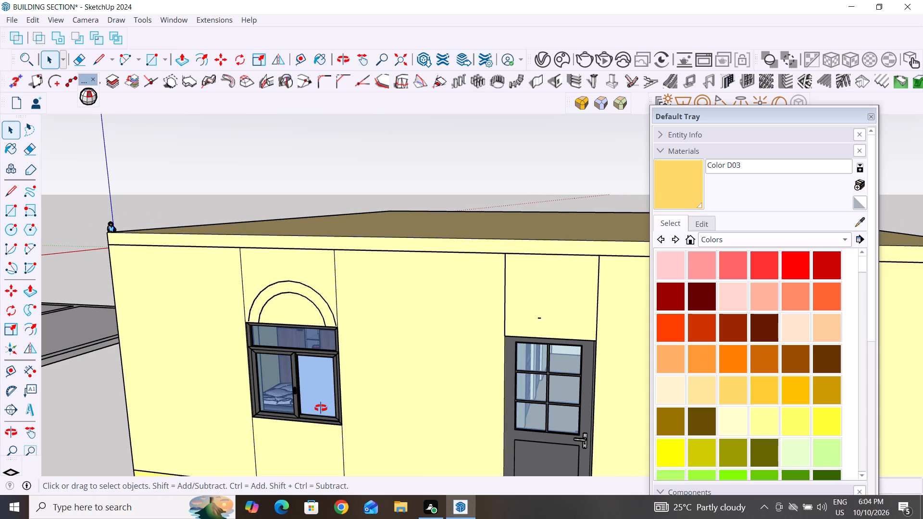
middle_click_drag(321, 408, 404, 420)
scroll(412, 385, "up", 7)
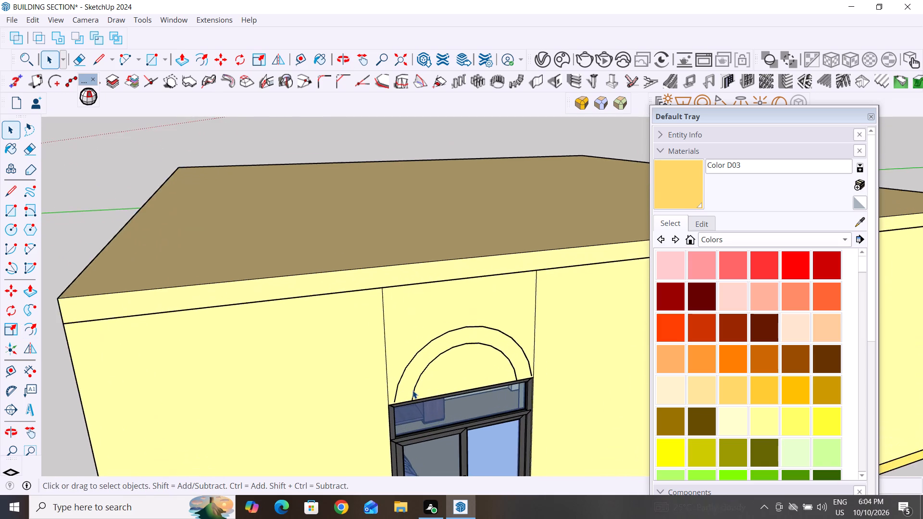
scroll(412, 390, "up", 6)
left_click(412, 409)
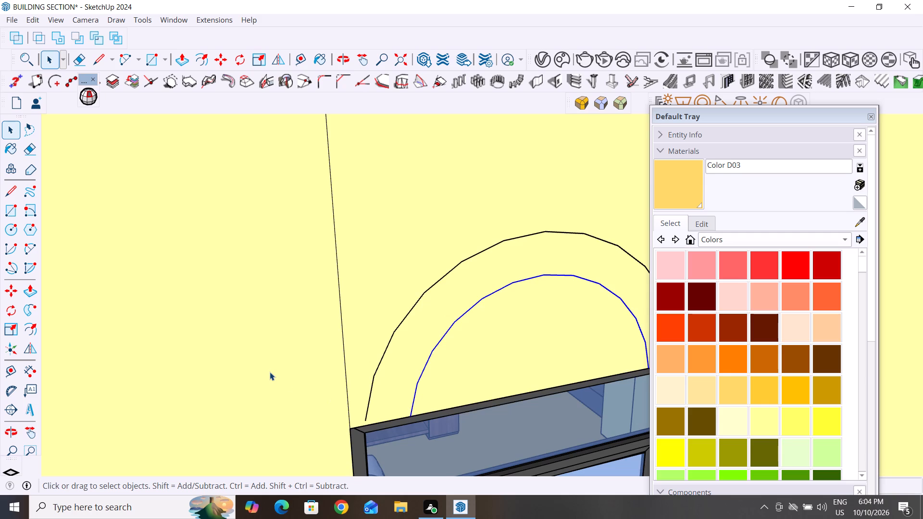
scroll(270, 372, "down", 12)
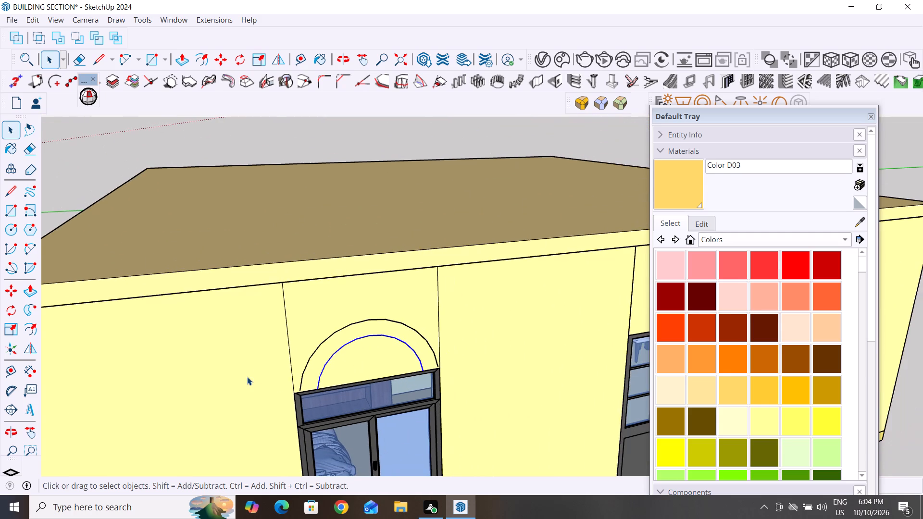
scroll(411, 381, "up", 3)
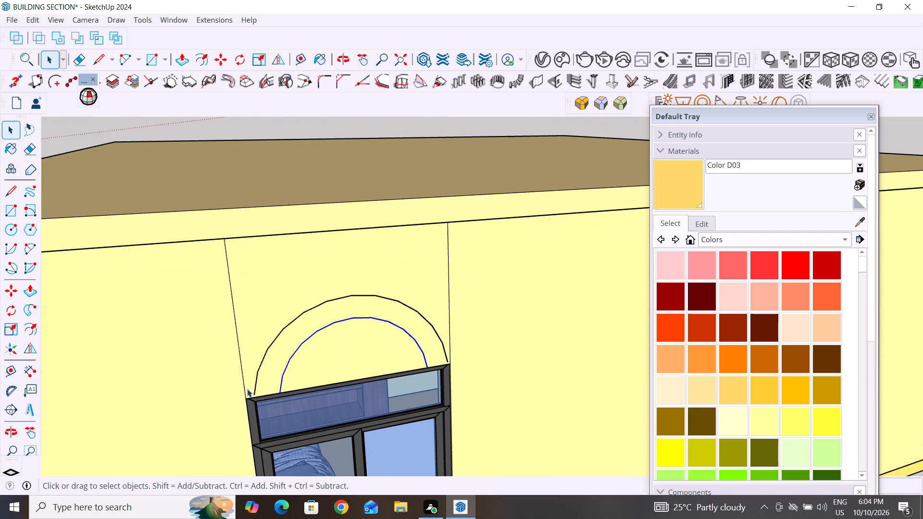
left_click(17, 192)
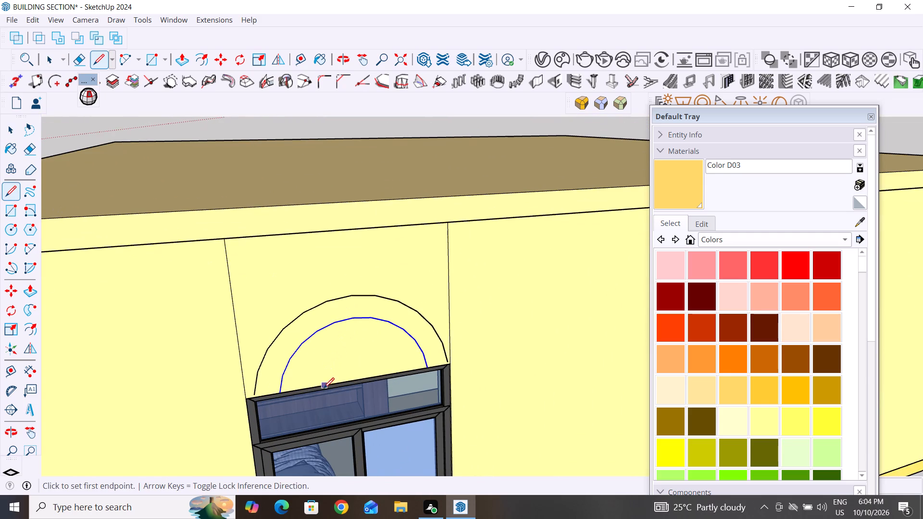
left_click(353, 379)
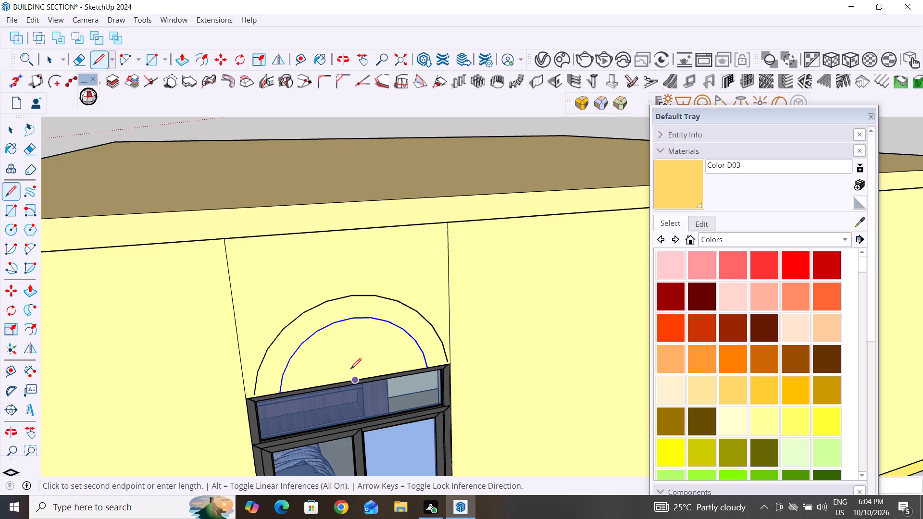
left_click(343, 272)
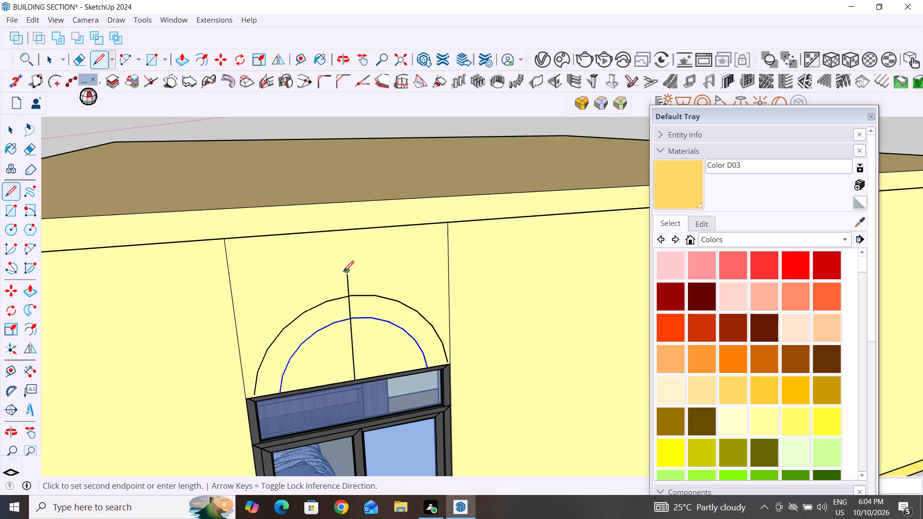
key("Escape")
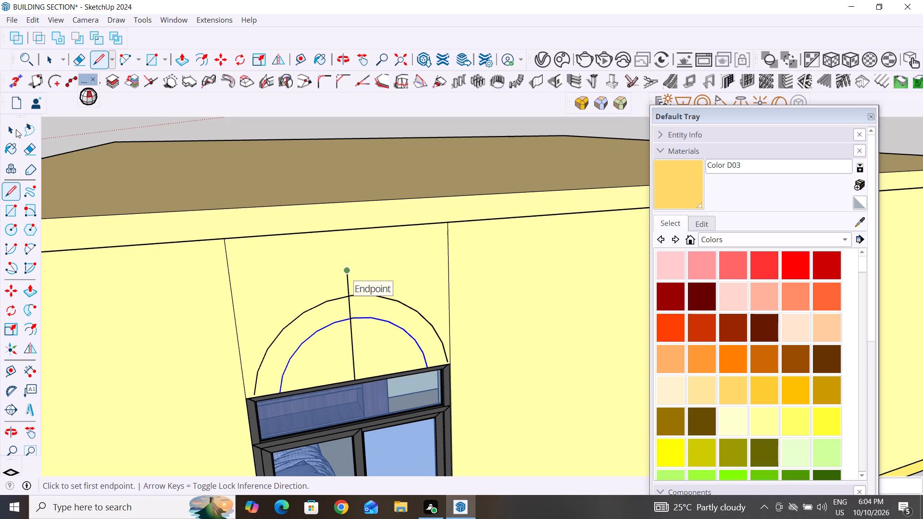
left_click(16, 129)
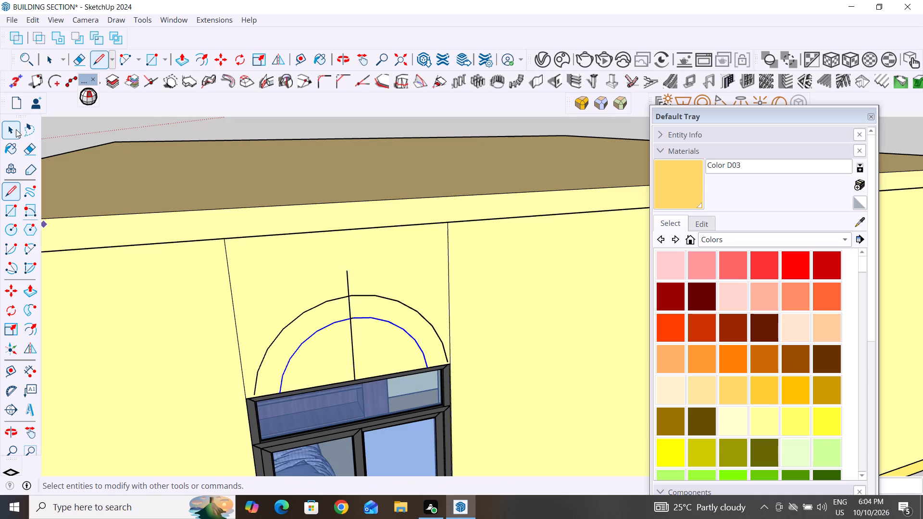
key("Print")
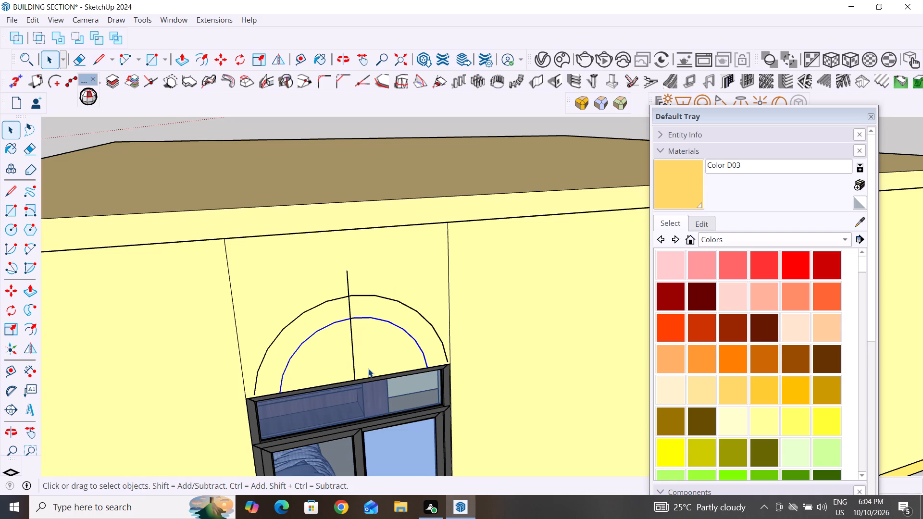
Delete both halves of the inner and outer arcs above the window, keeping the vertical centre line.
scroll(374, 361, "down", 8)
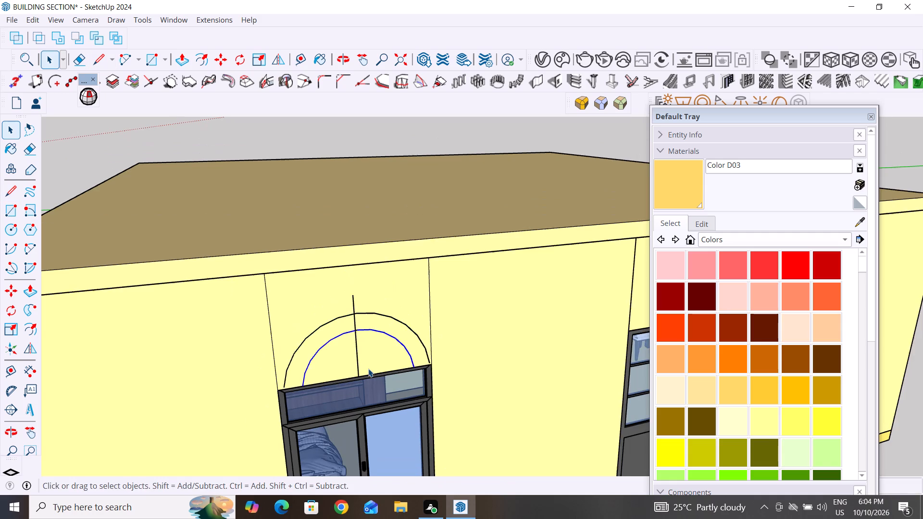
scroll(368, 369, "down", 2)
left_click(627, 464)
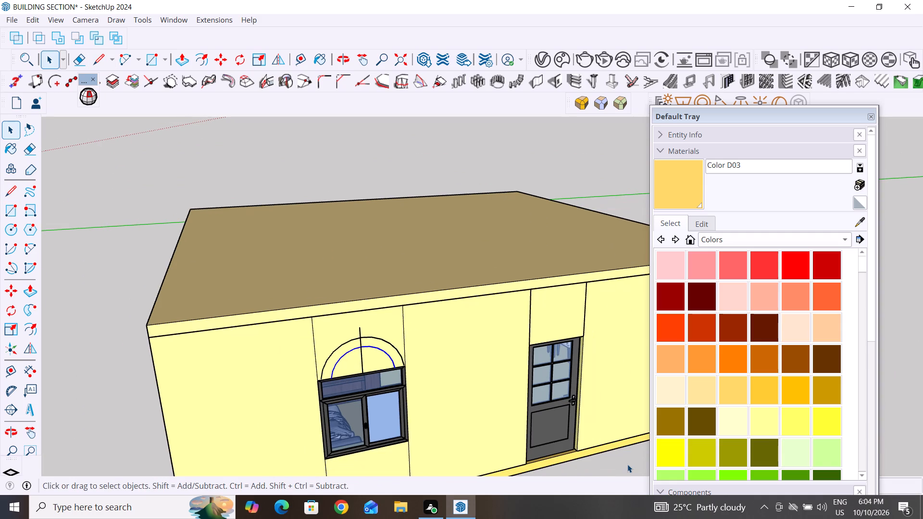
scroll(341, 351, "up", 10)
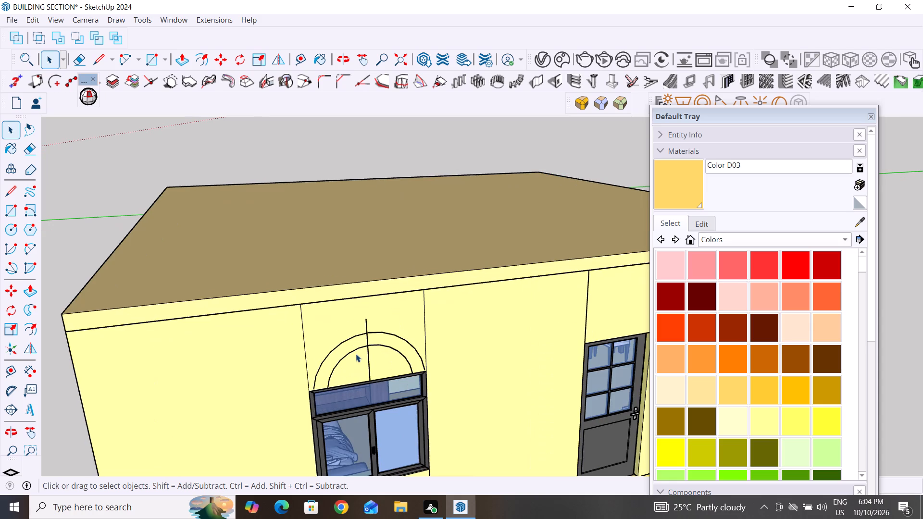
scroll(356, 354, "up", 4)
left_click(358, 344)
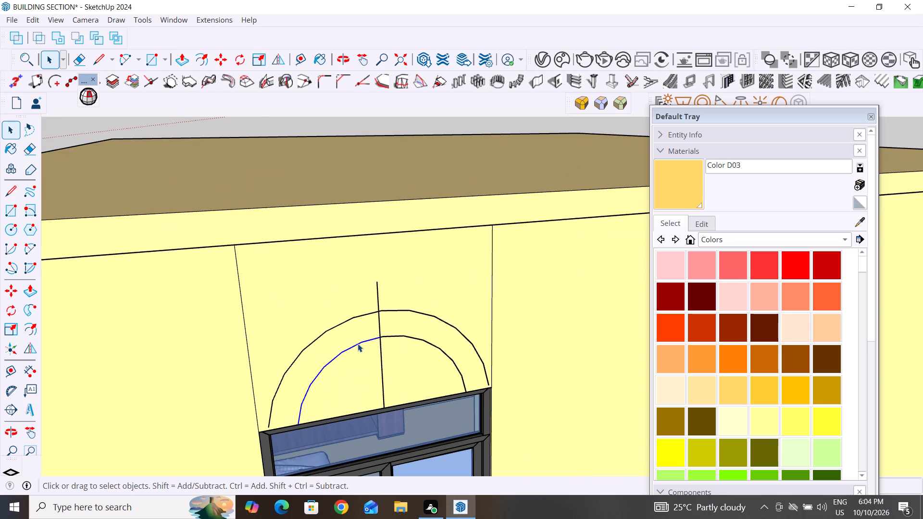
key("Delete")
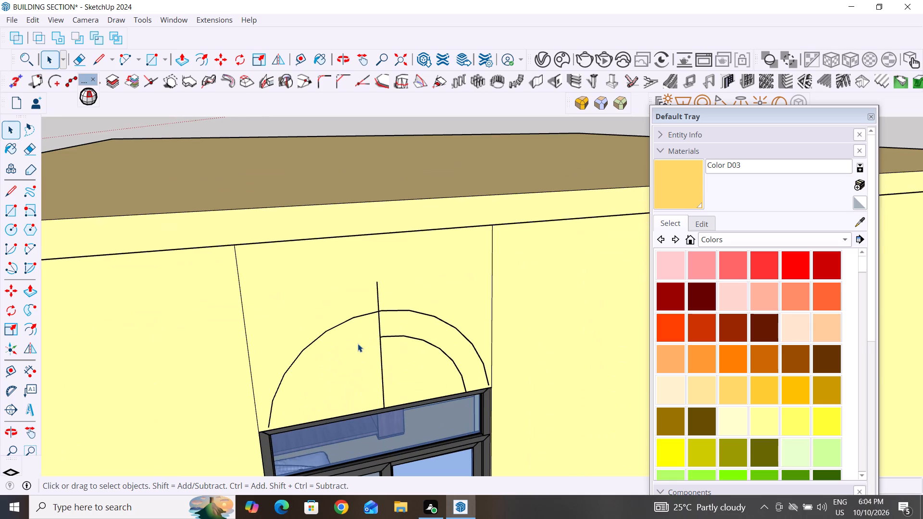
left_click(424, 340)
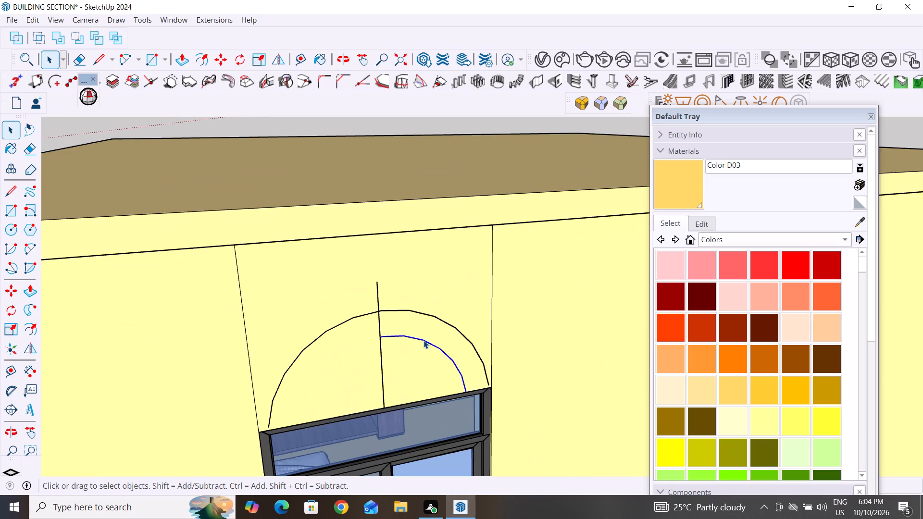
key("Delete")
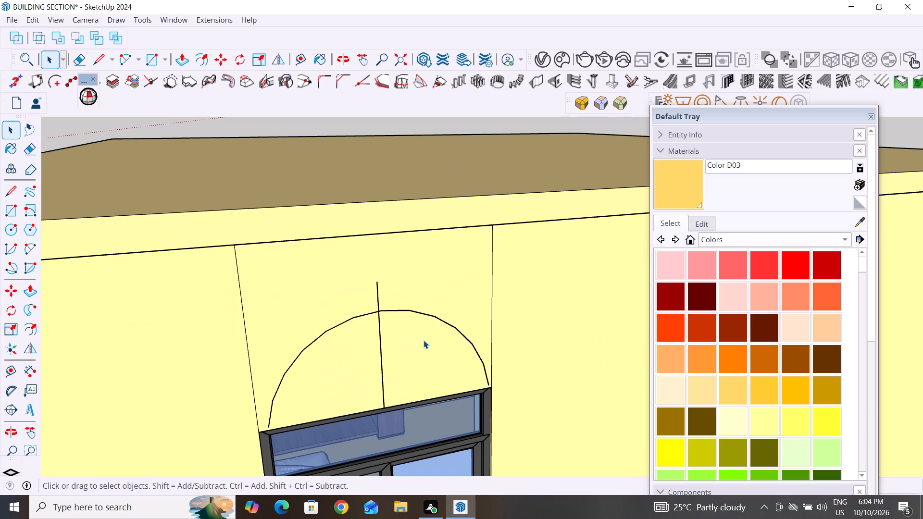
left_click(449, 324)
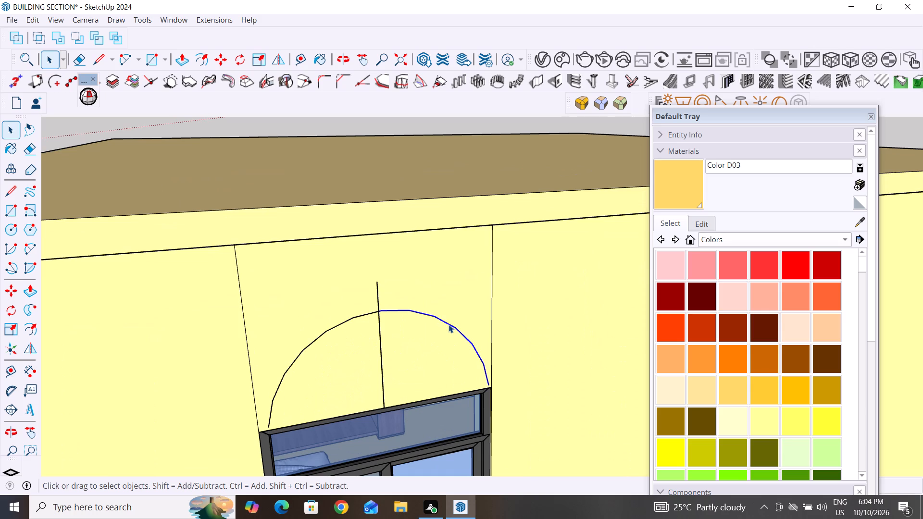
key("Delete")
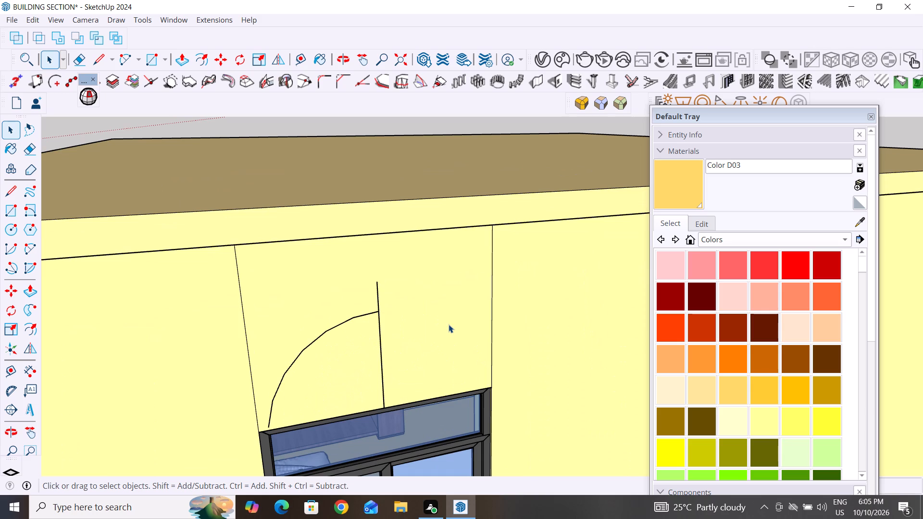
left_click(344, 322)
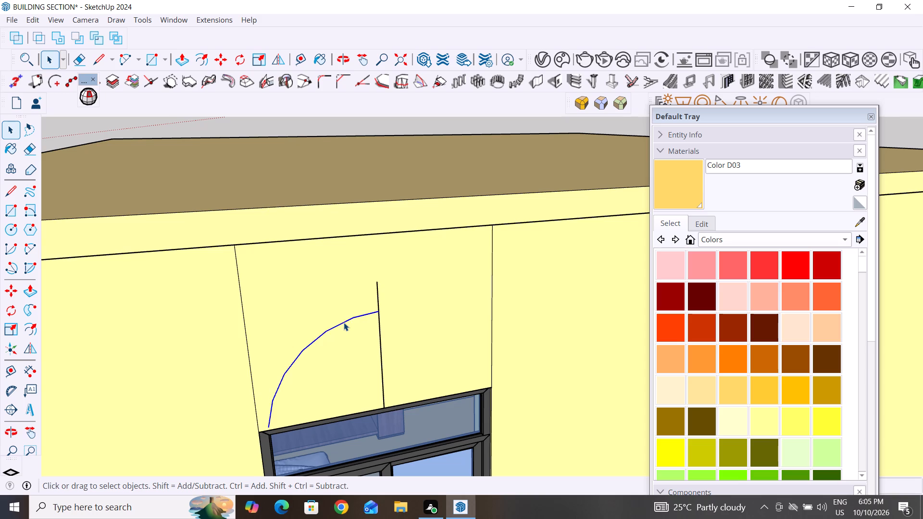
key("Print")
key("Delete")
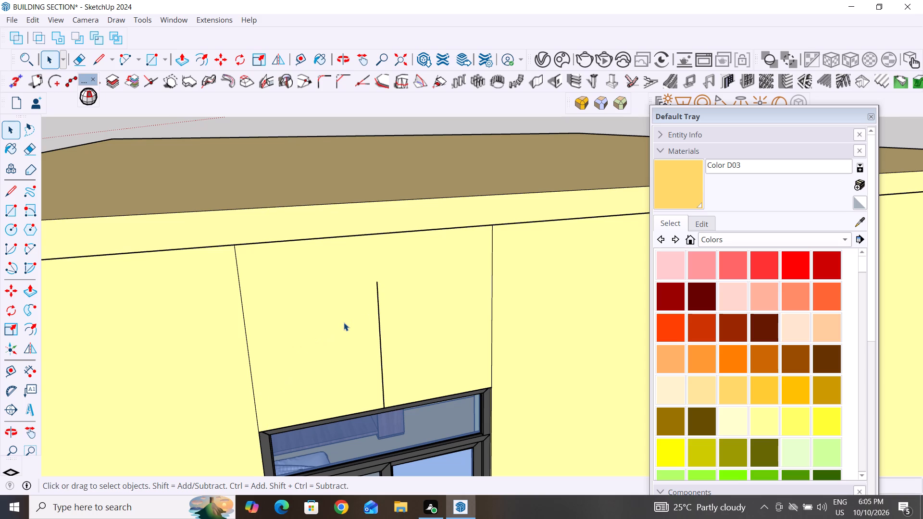
Place a guide 2" inside the vertical wall line above the window's corner farther from the front door.
left_click(28, 253)
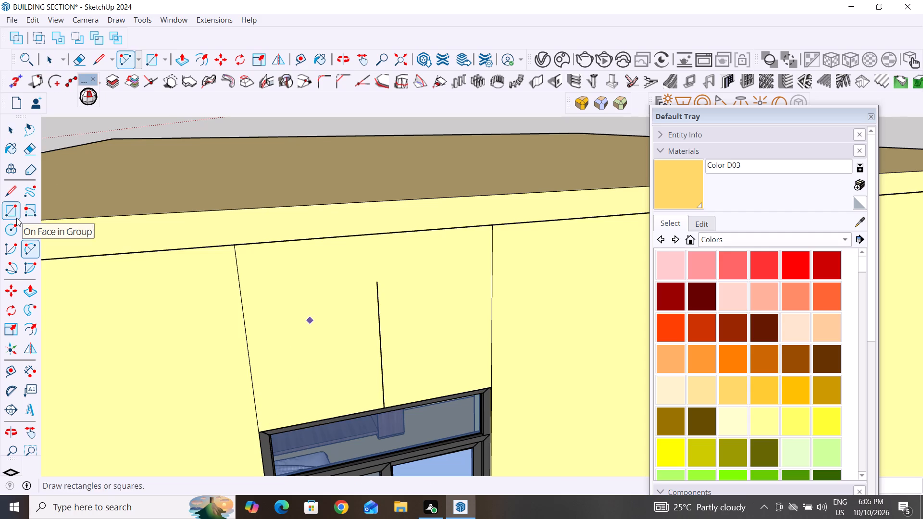
left_click(16, 370)
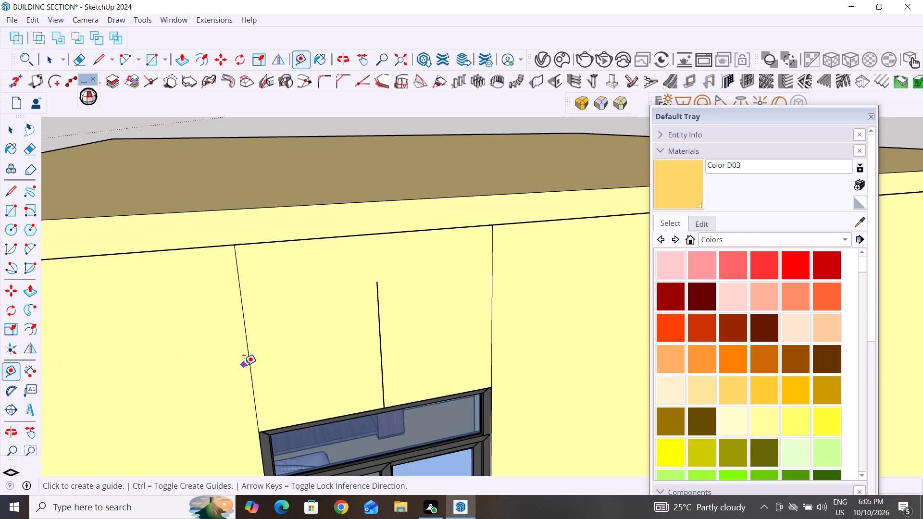
left_click(250, 367)
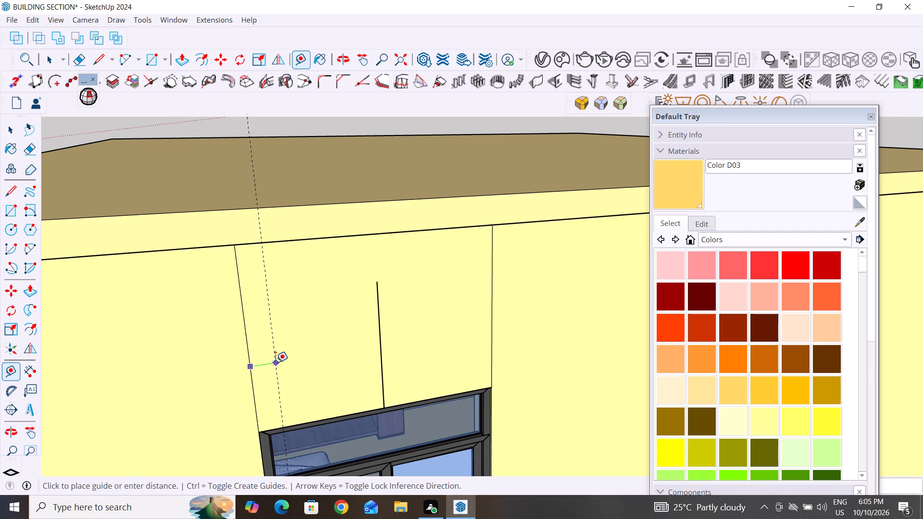
key("2")
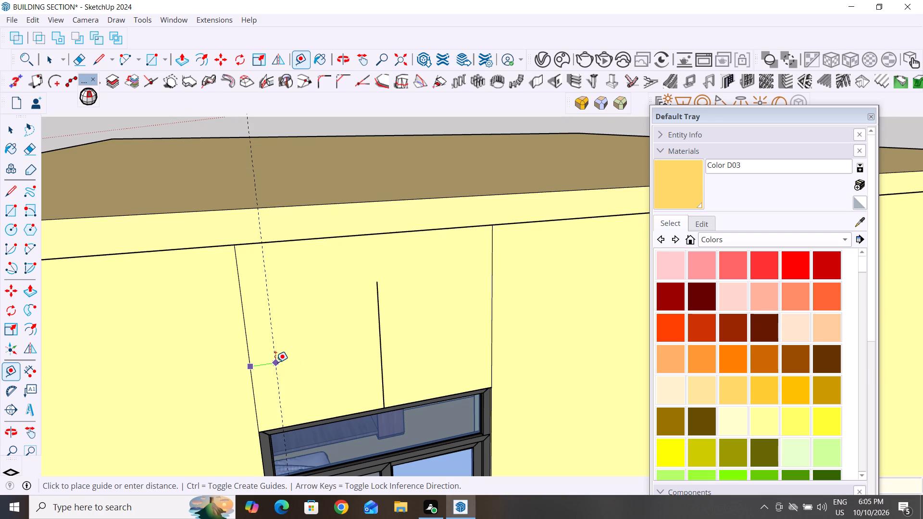
key("shift+quotedbl")
key("Return")
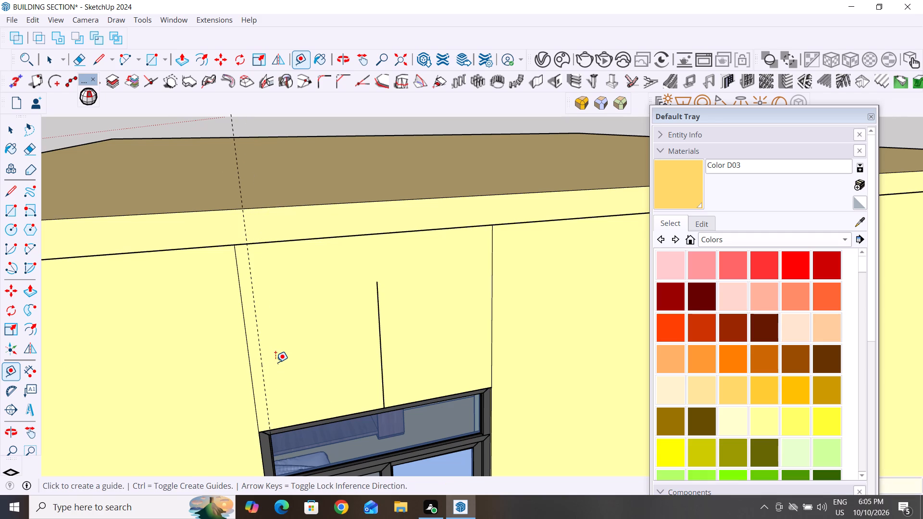
Place a guide 2" inside the vertical wall line above the window's corner nearer the front door.
left_click(493, 371)
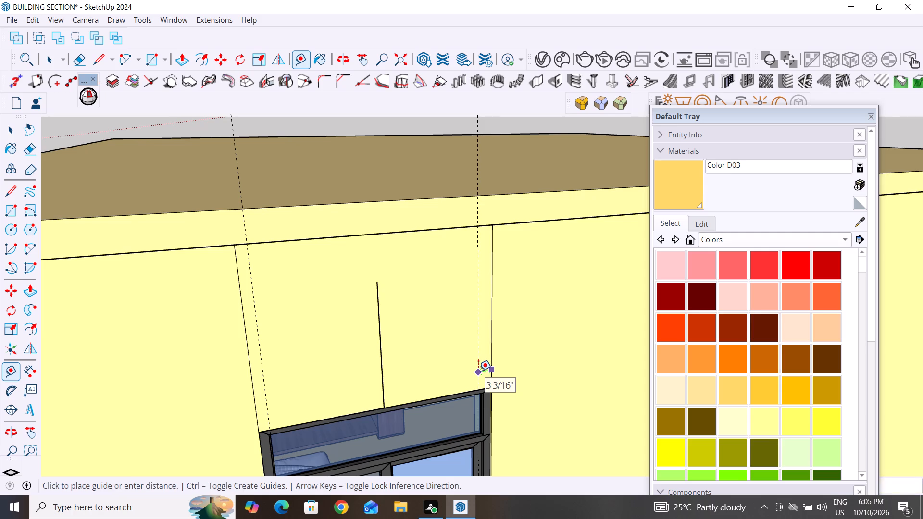
type("2\"")
key("Return")
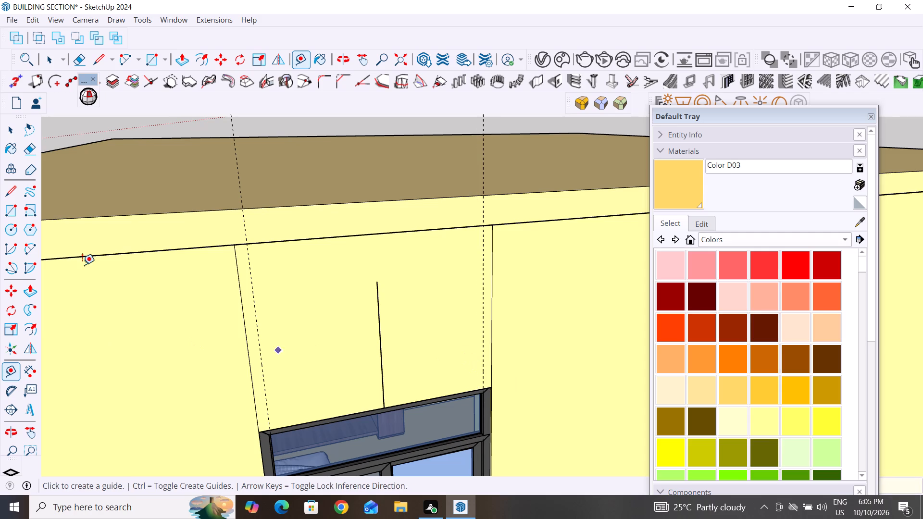
left_click(13, 130)
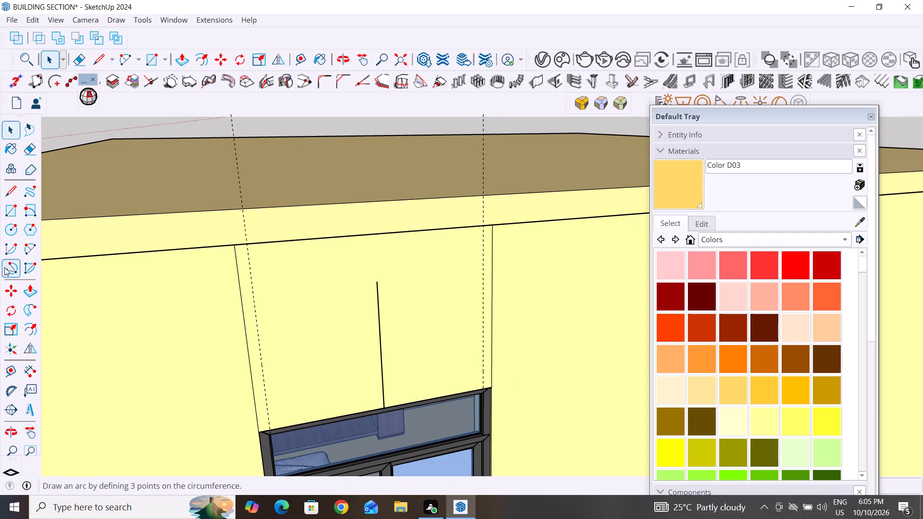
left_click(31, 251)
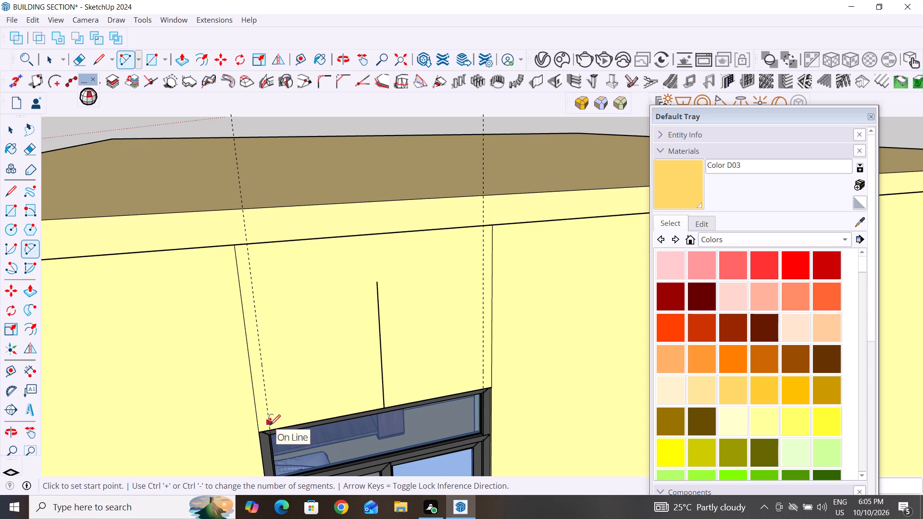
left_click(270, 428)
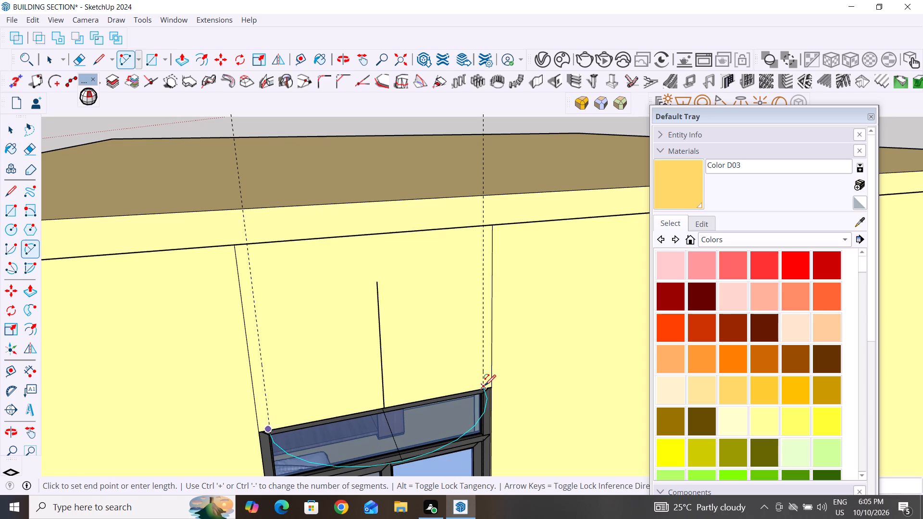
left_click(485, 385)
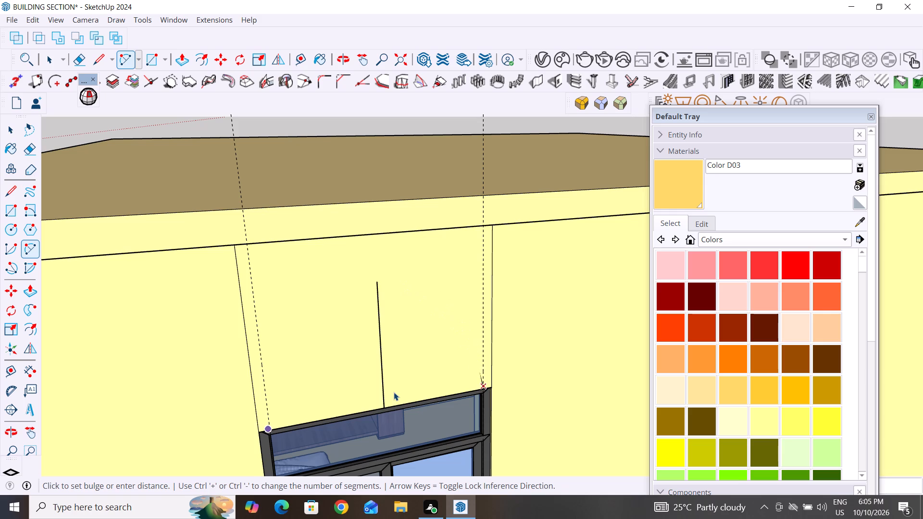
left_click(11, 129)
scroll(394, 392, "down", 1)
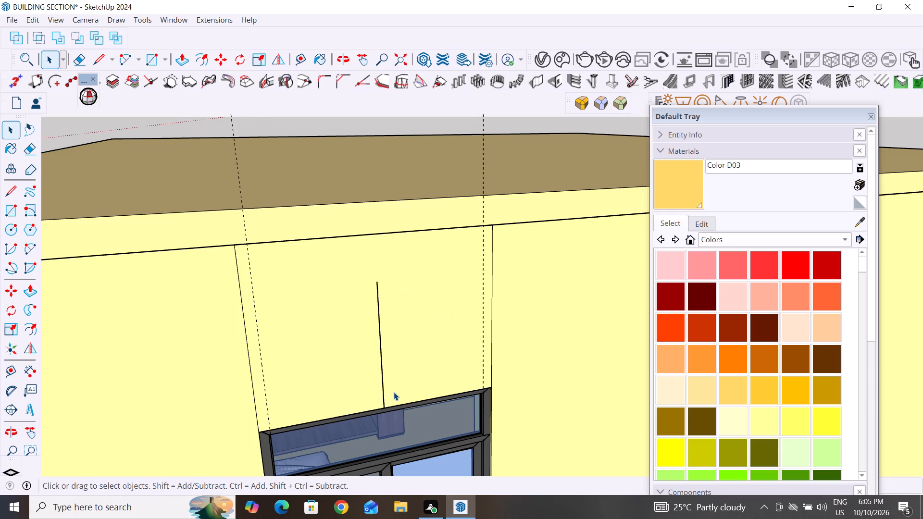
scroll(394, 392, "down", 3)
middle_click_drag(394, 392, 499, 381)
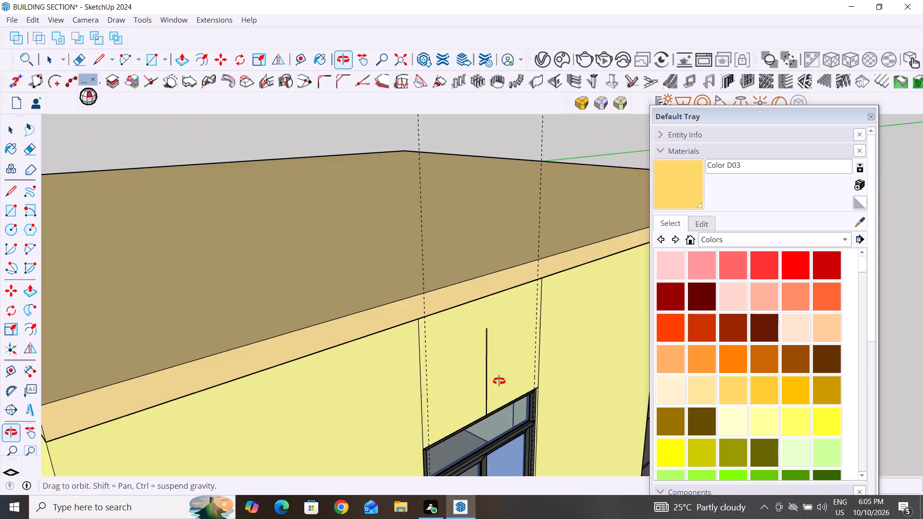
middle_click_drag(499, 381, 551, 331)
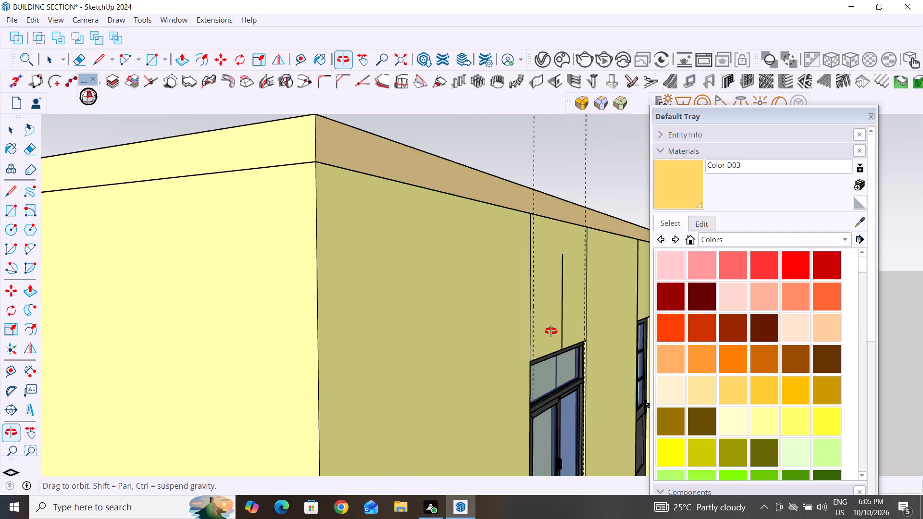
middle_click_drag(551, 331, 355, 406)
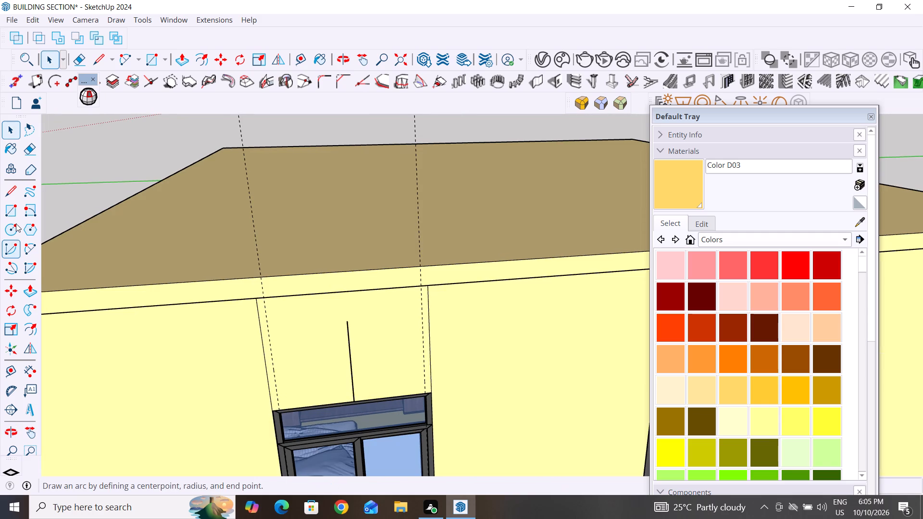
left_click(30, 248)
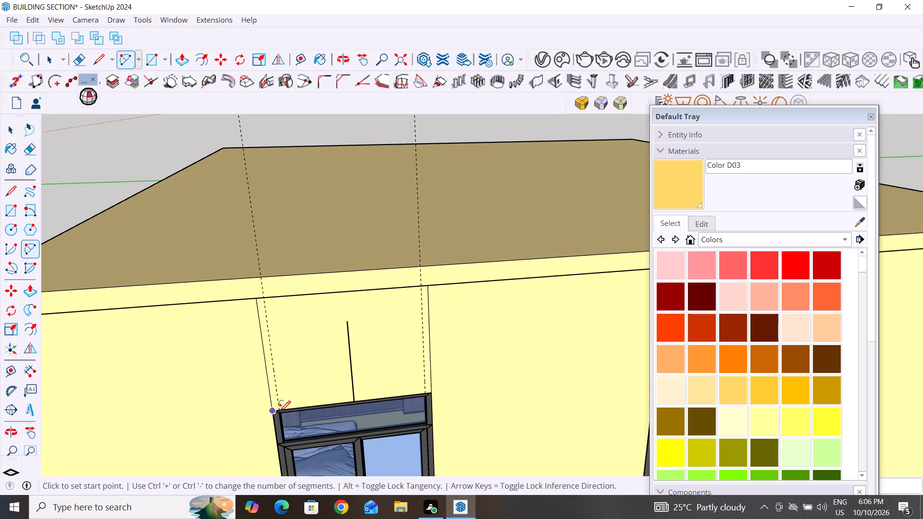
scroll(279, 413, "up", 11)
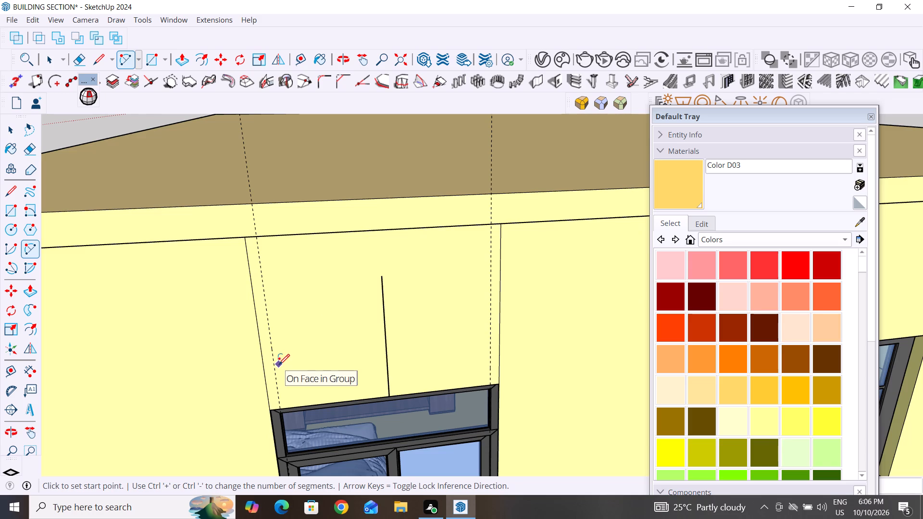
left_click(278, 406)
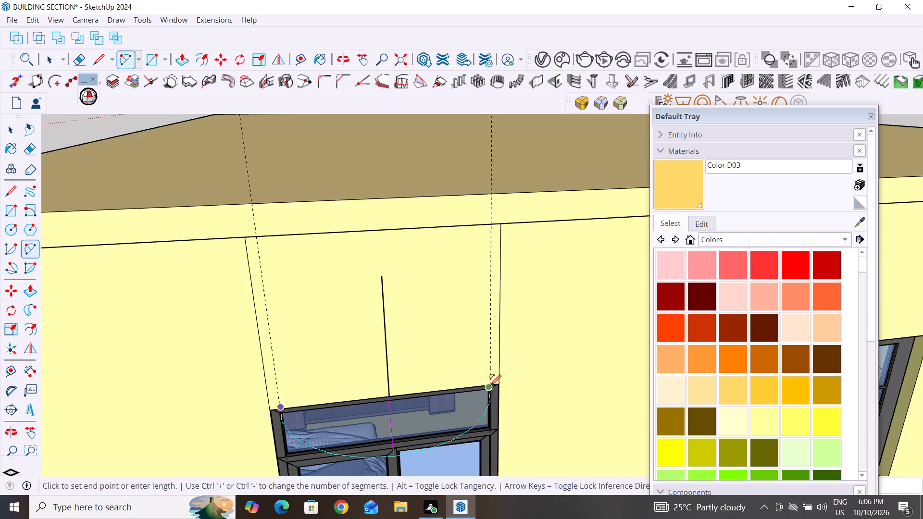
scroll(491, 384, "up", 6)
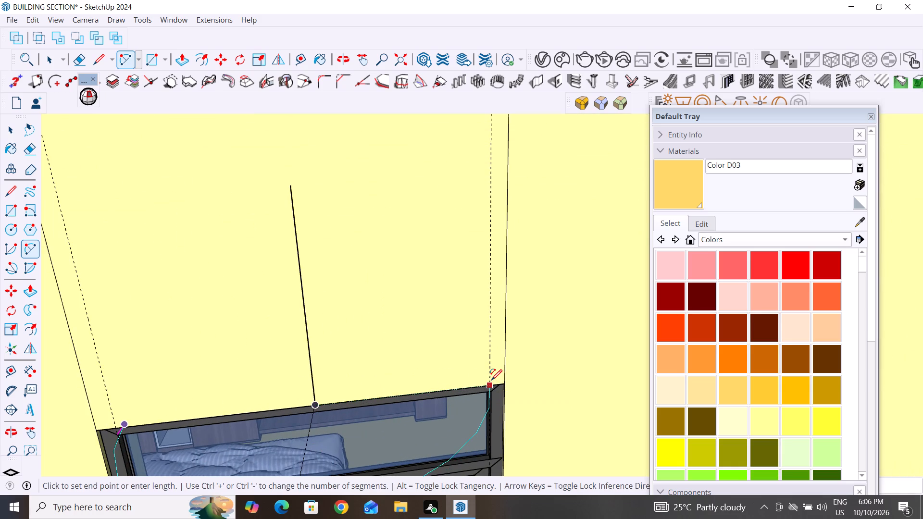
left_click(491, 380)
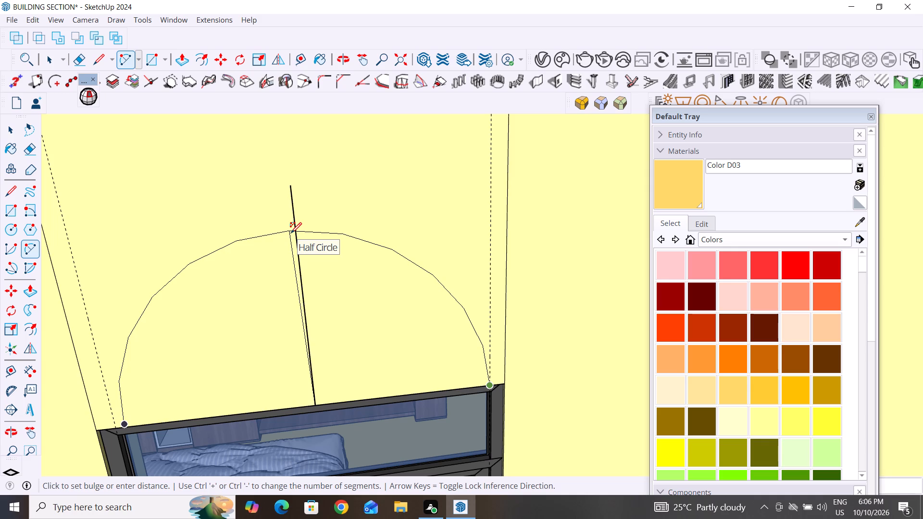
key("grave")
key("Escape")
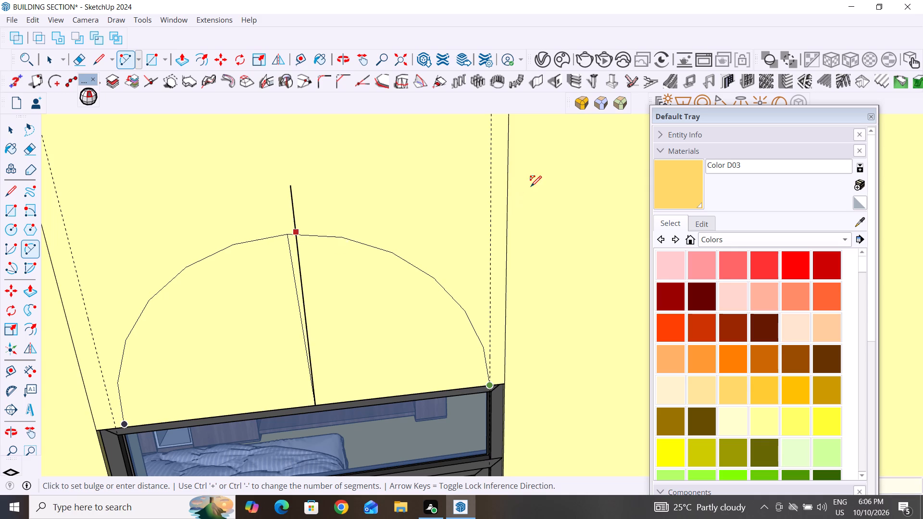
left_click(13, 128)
Draw a two-point arc between the feet of both guides on the window's top edge, bulging up to just below the centre line's top.
left_click(29, 247)
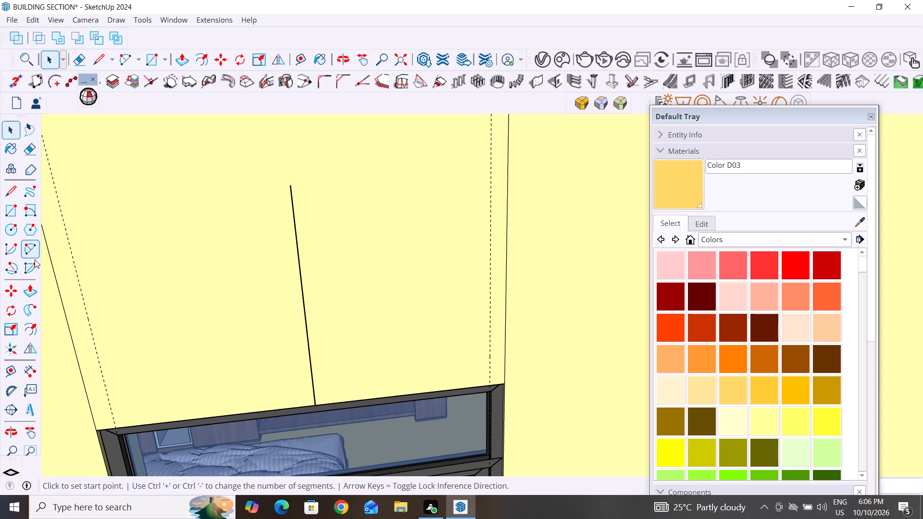
left_click(114, 427)
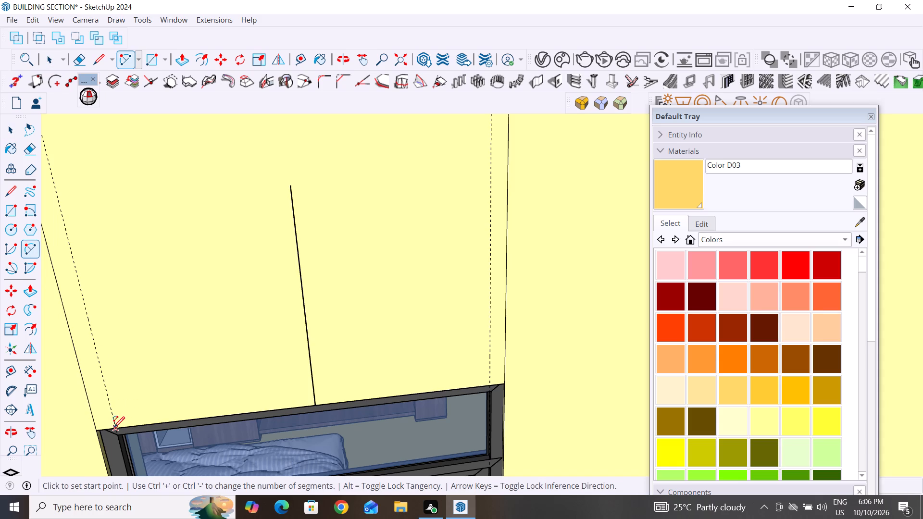
left_click(489, 386)
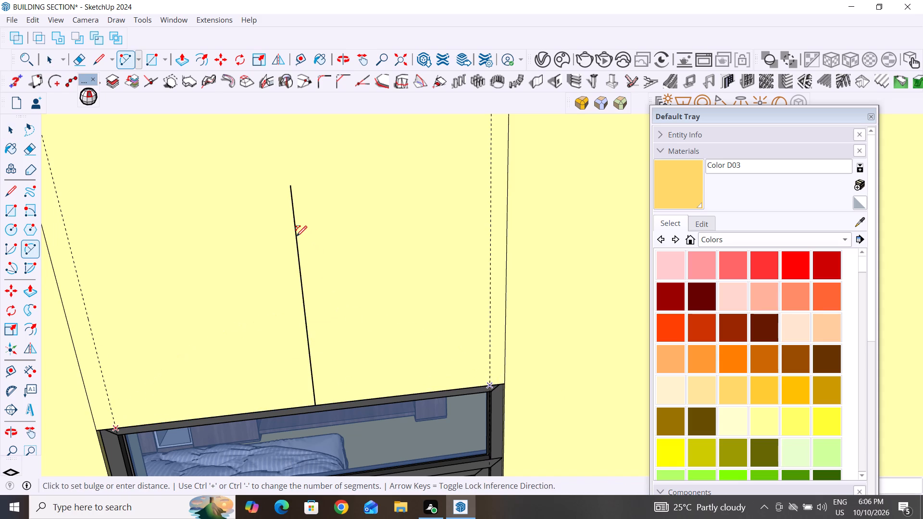
left_click(277, 206)
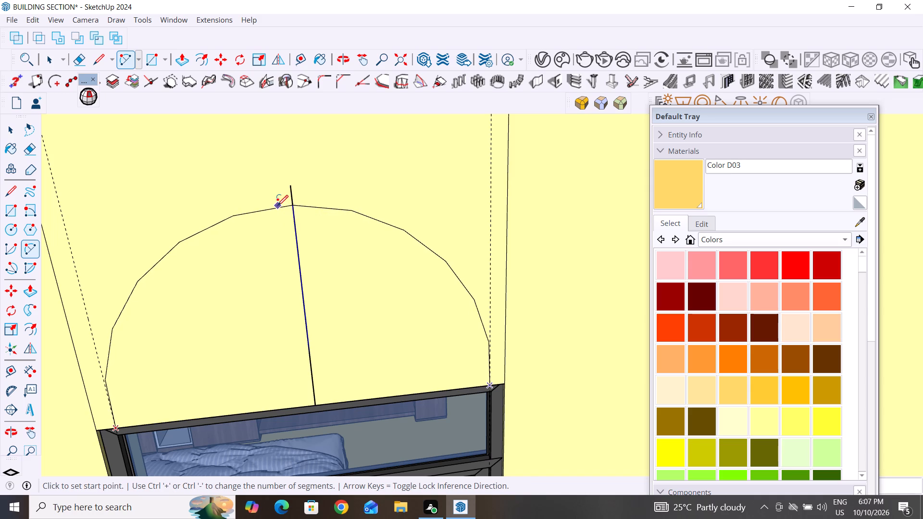
left_click(16, 123)
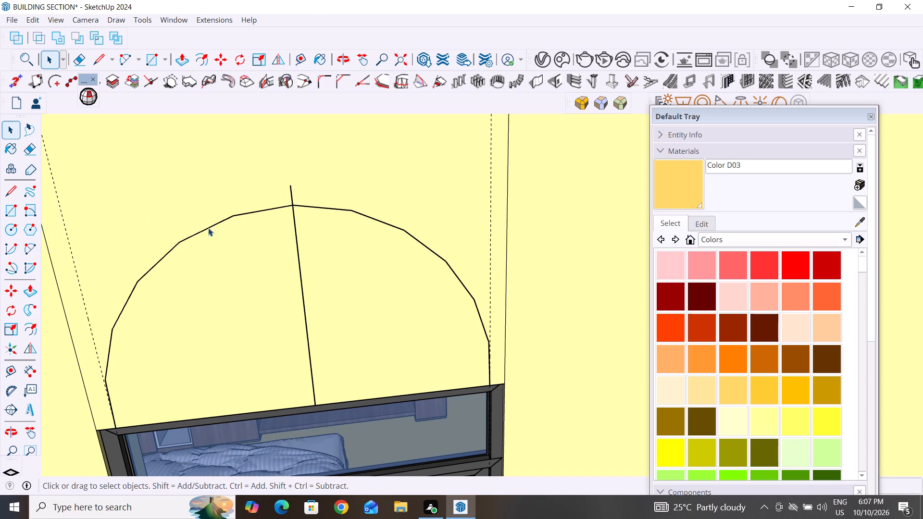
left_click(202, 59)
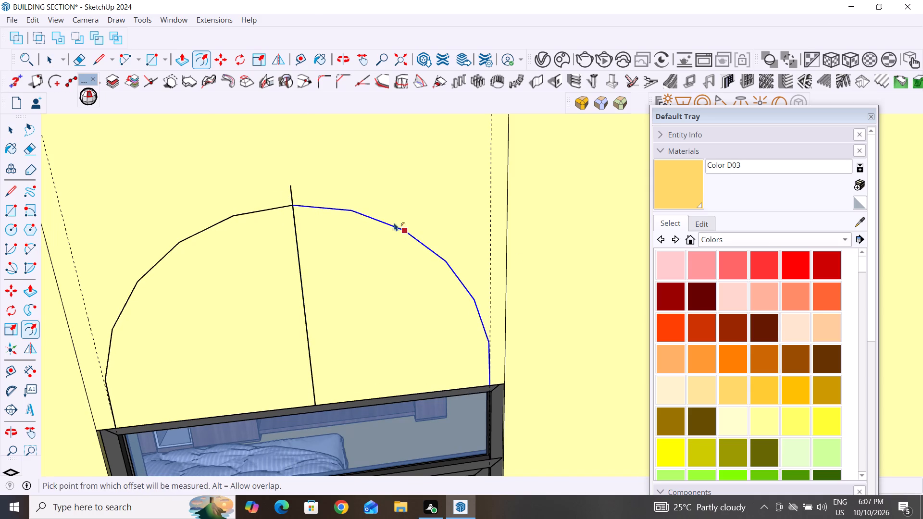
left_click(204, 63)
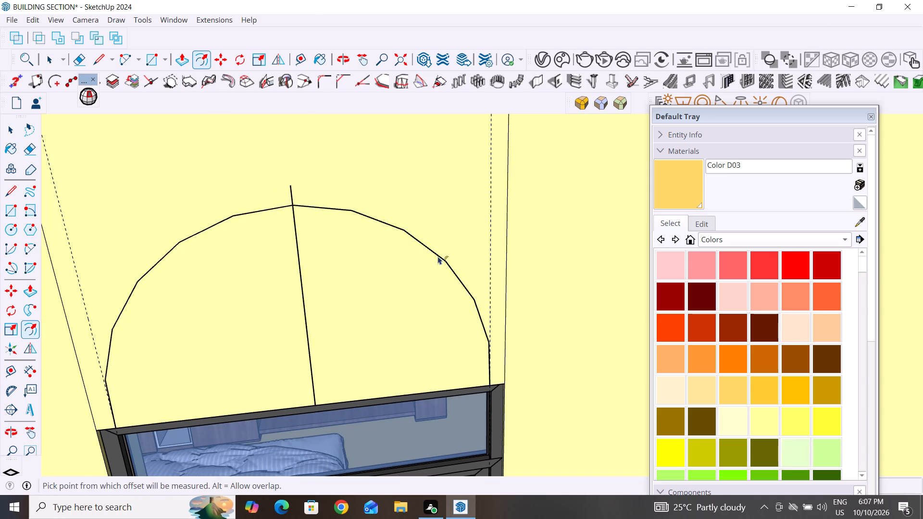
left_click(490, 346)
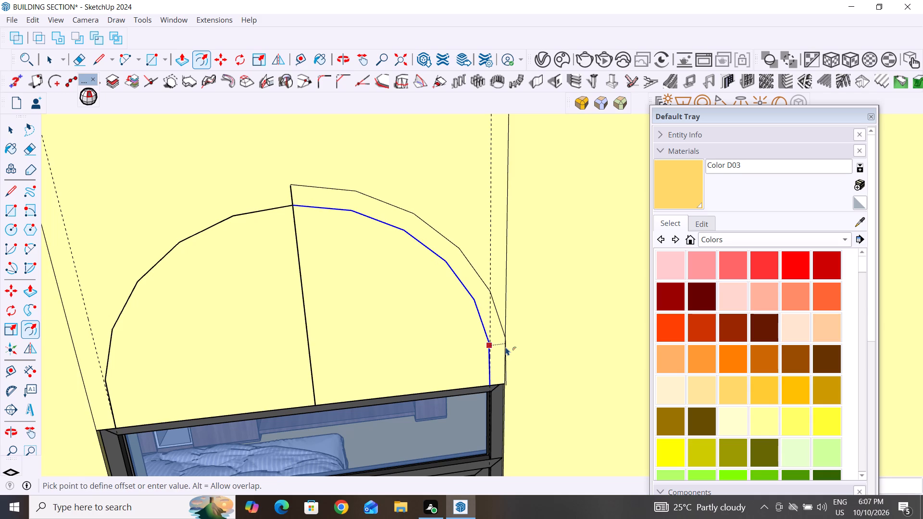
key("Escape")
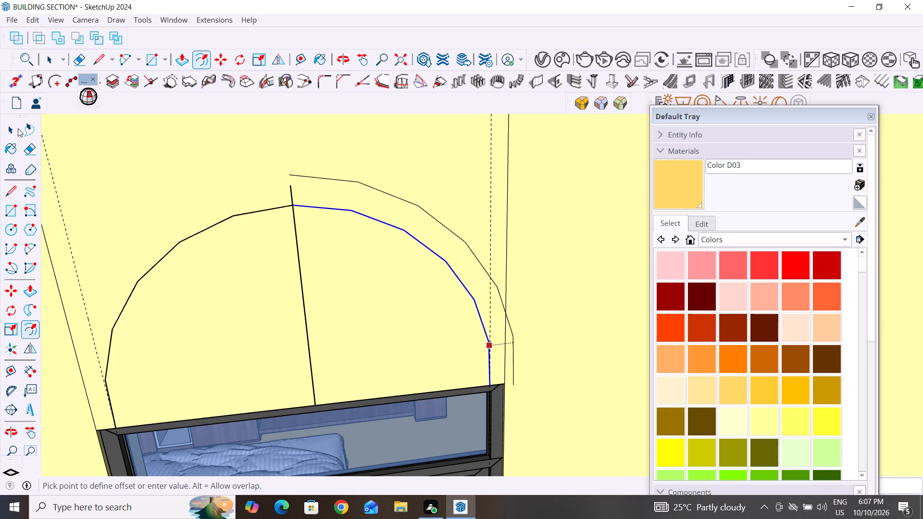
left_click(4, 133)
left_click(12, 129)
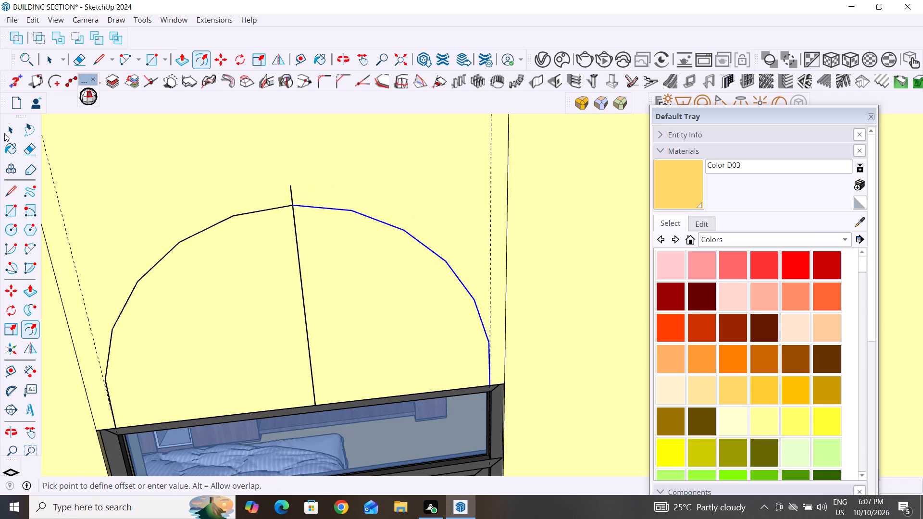
Delete the vertical centre line above the window, both the stub above the arc and the piece inside it.
left_click(299, 262)
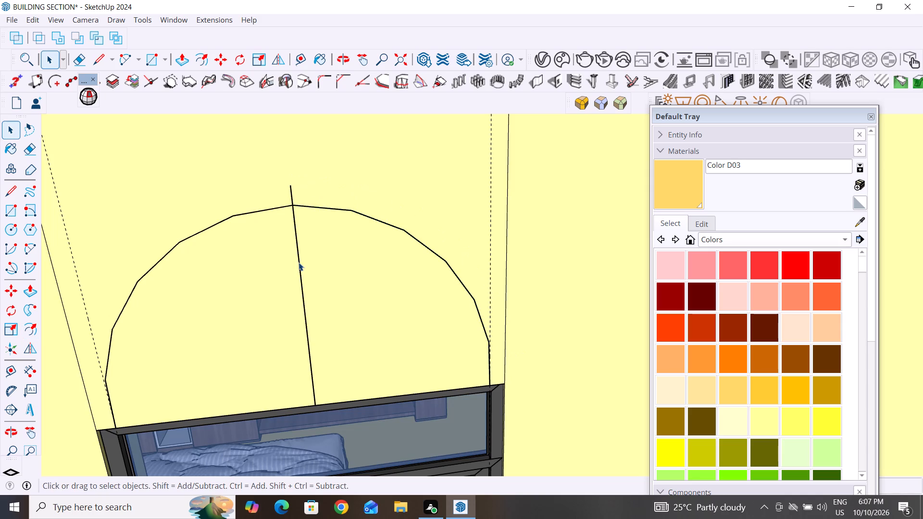
left_click(300, 265)
scroll(299, 264, "up", 5)
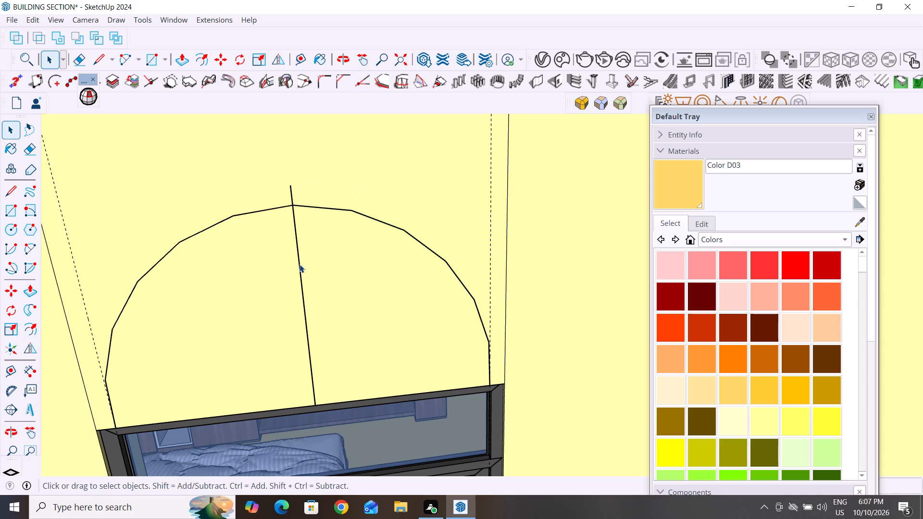
left_click(292, 194)
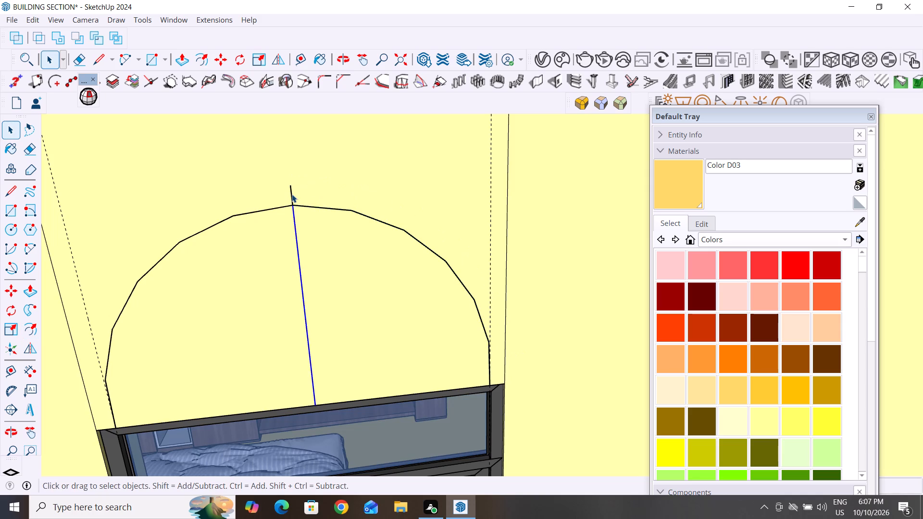
key("Delete")
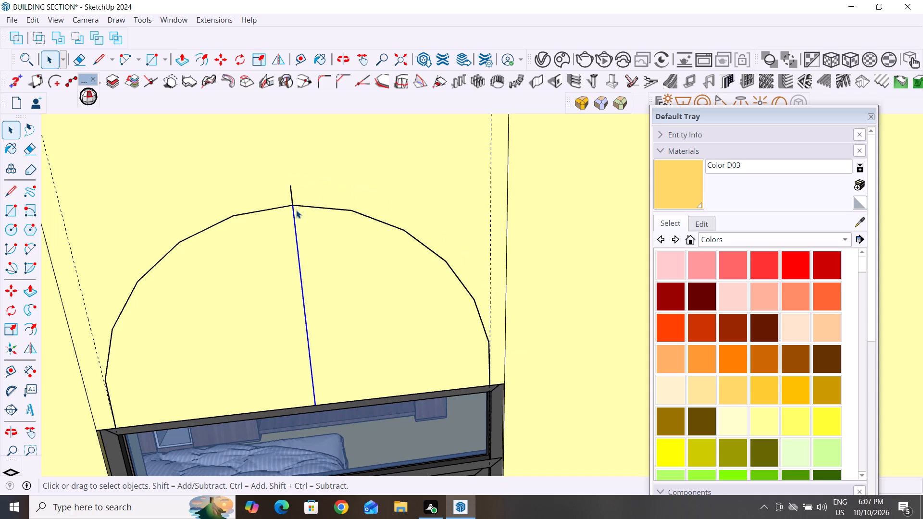
left_click(295, 213)
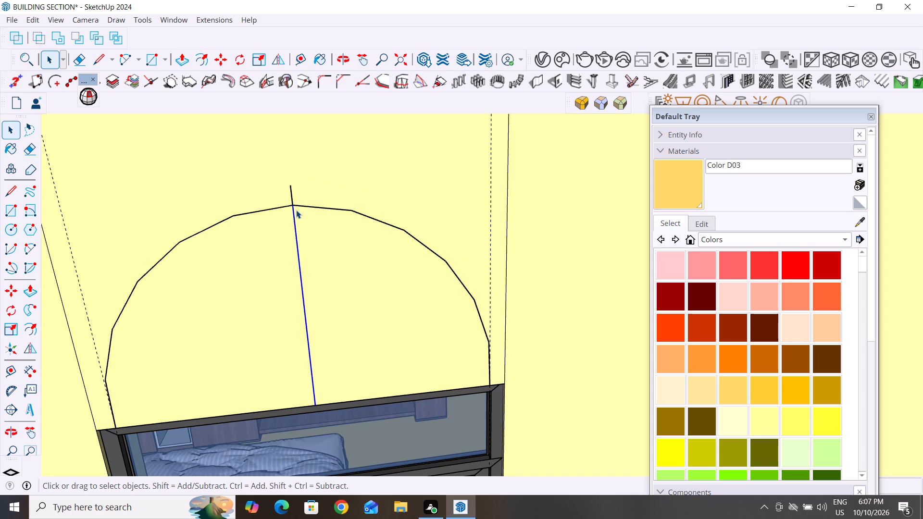